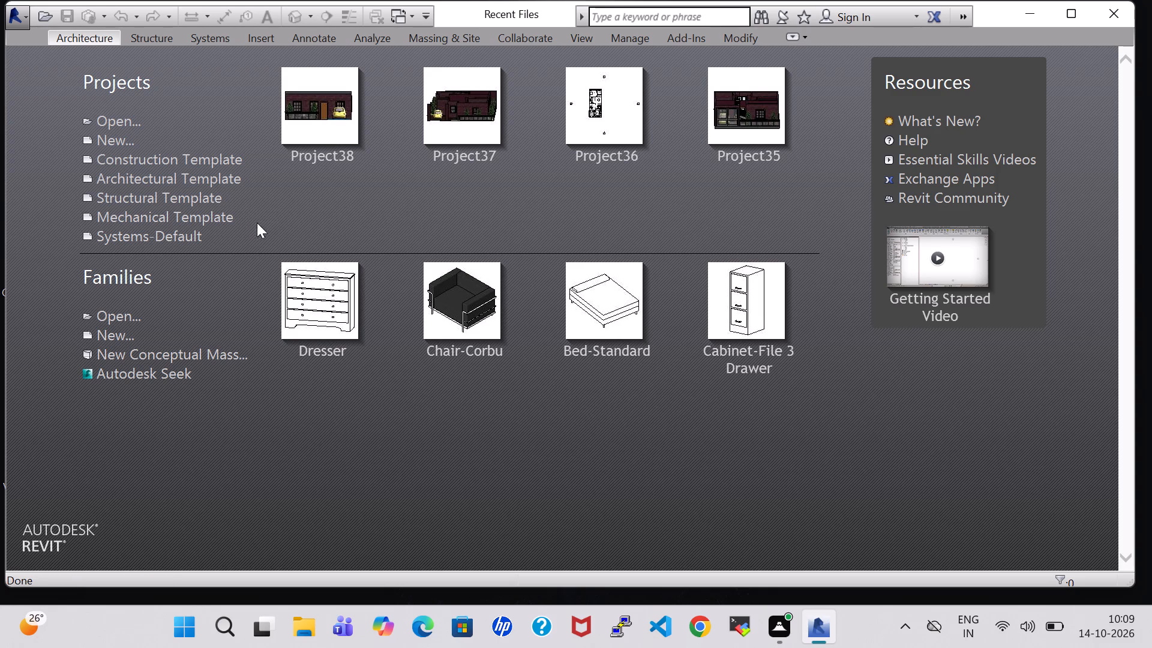
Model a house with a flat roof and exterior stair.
Create a new project from the Architectural Template.
left_click(130, 138)
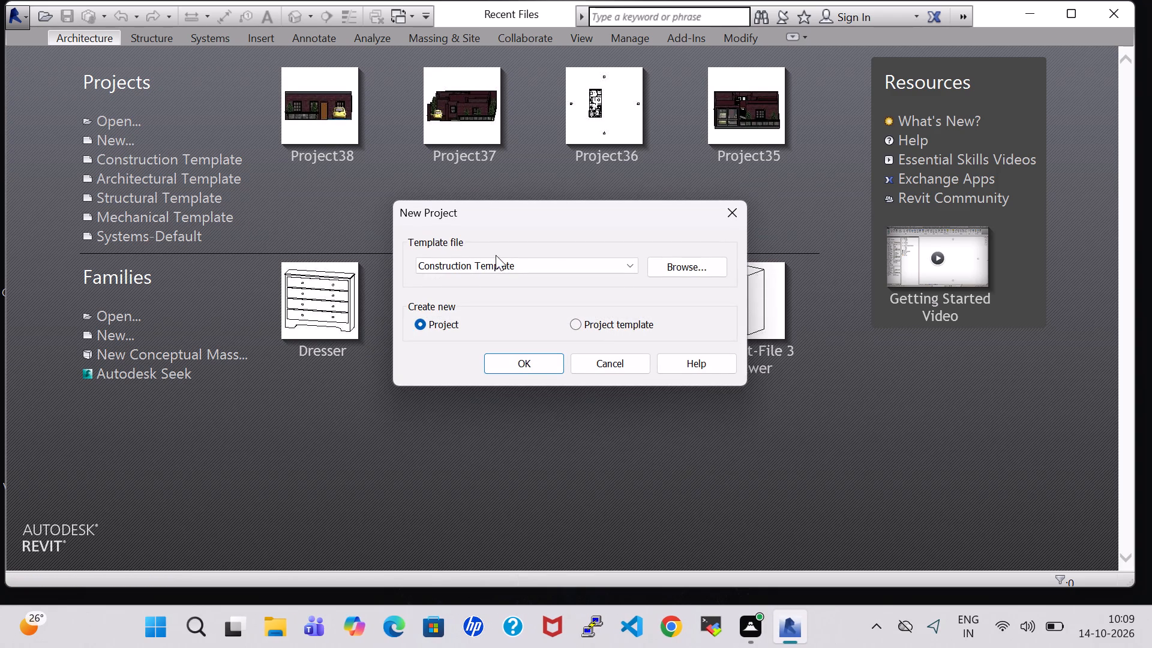
left_click(496, 262)
left_click(494, 302)
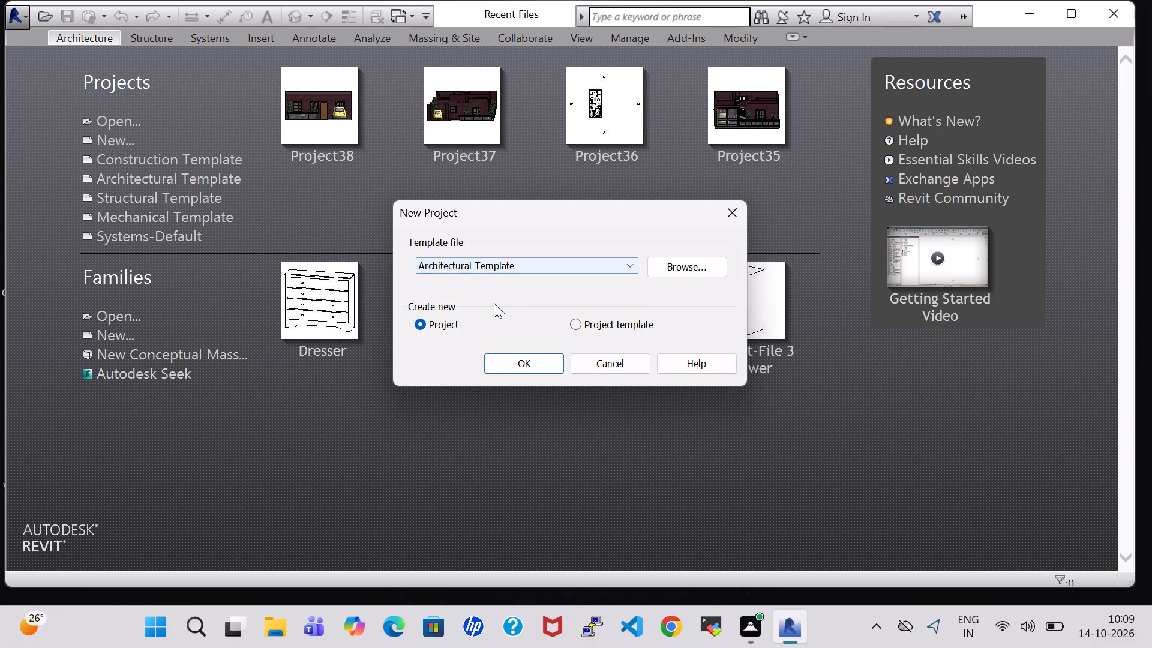
left_click(523, 362)
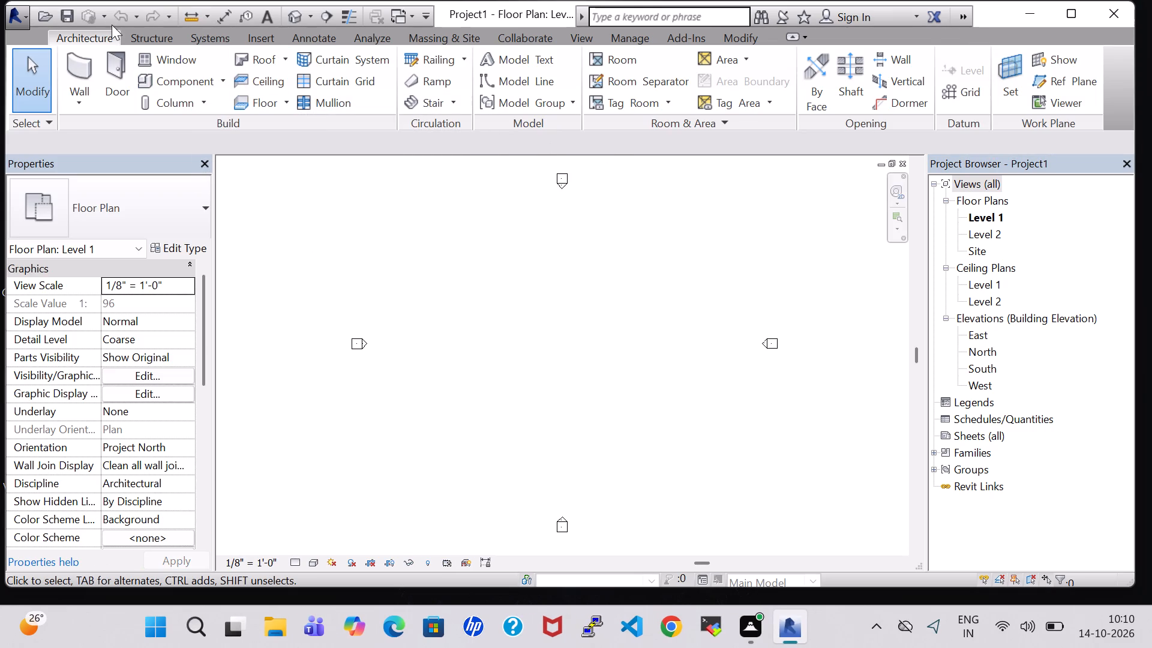
Draw a closed rectangle of Generic - 8" exterior walls, 30' wide by 60' long and 10' high, on the Level 1 plan.
left_click(68, 78)
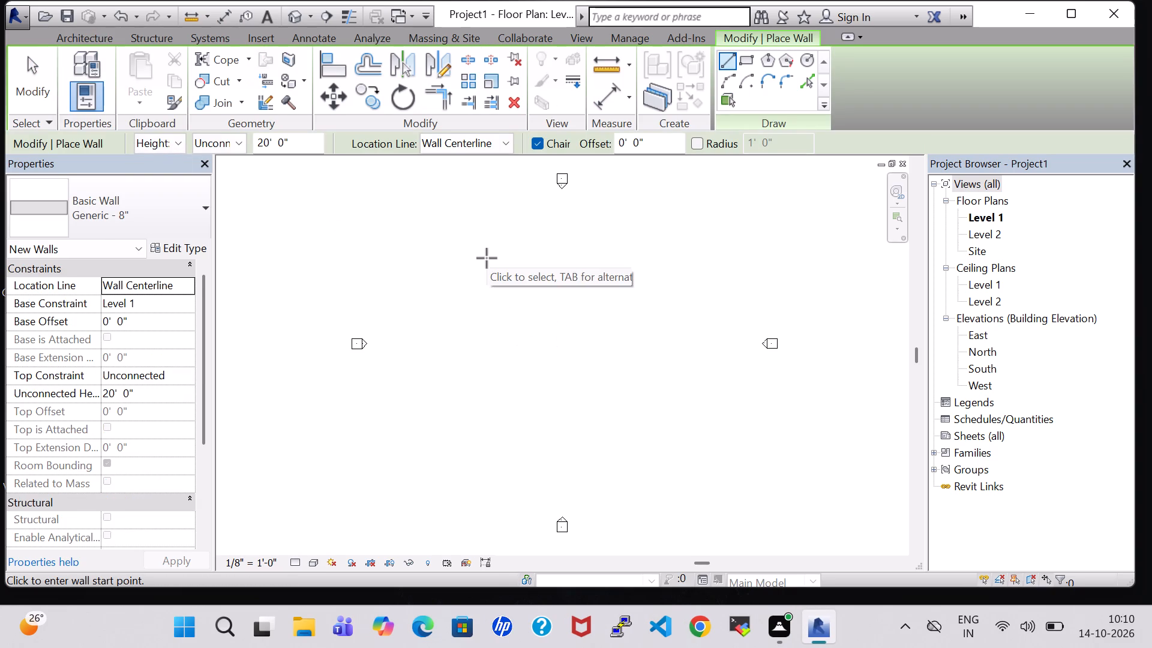
left_click(263, 138)
key("BackSpace")
key("1")
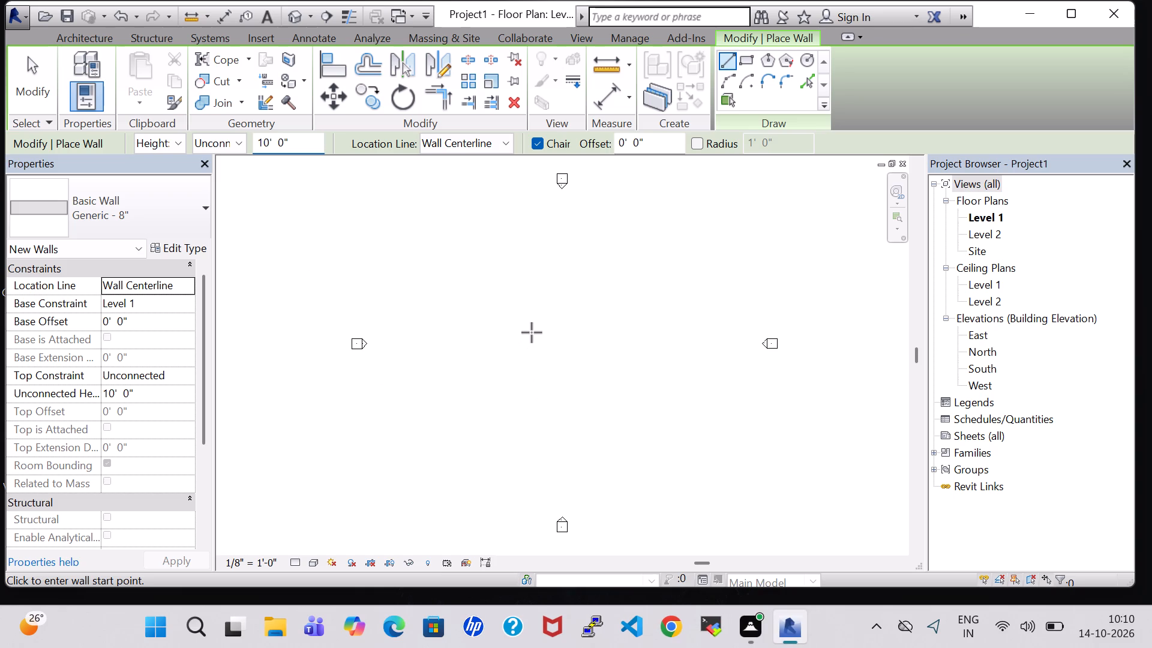
left_click(476, 244)
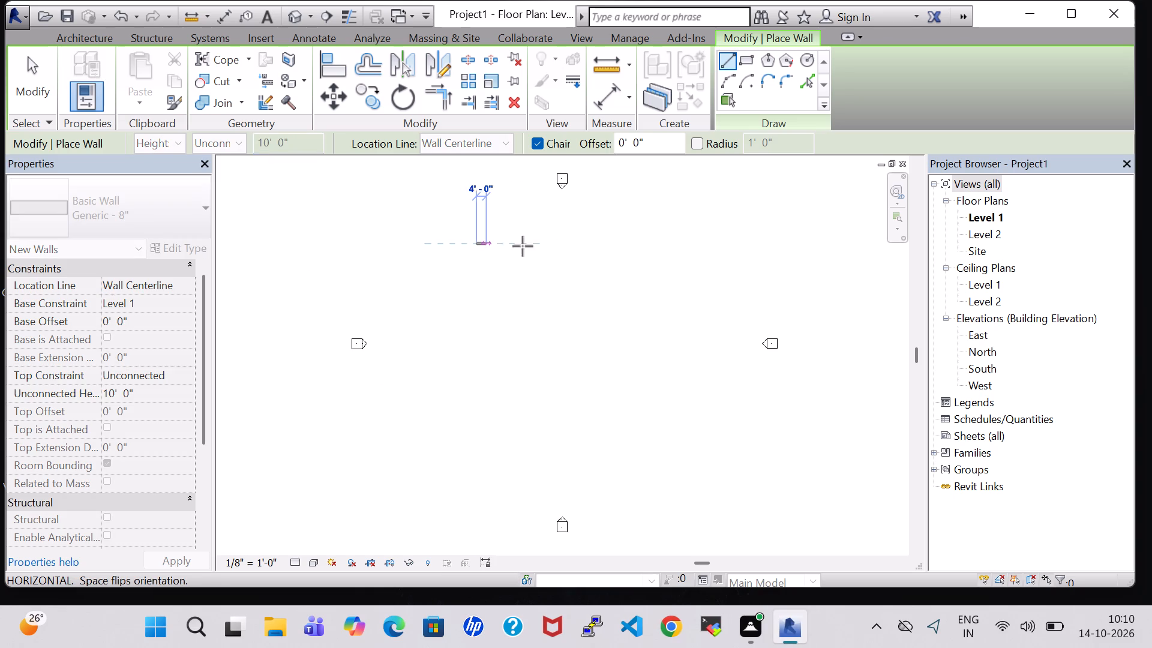
type("30")
key("Return")
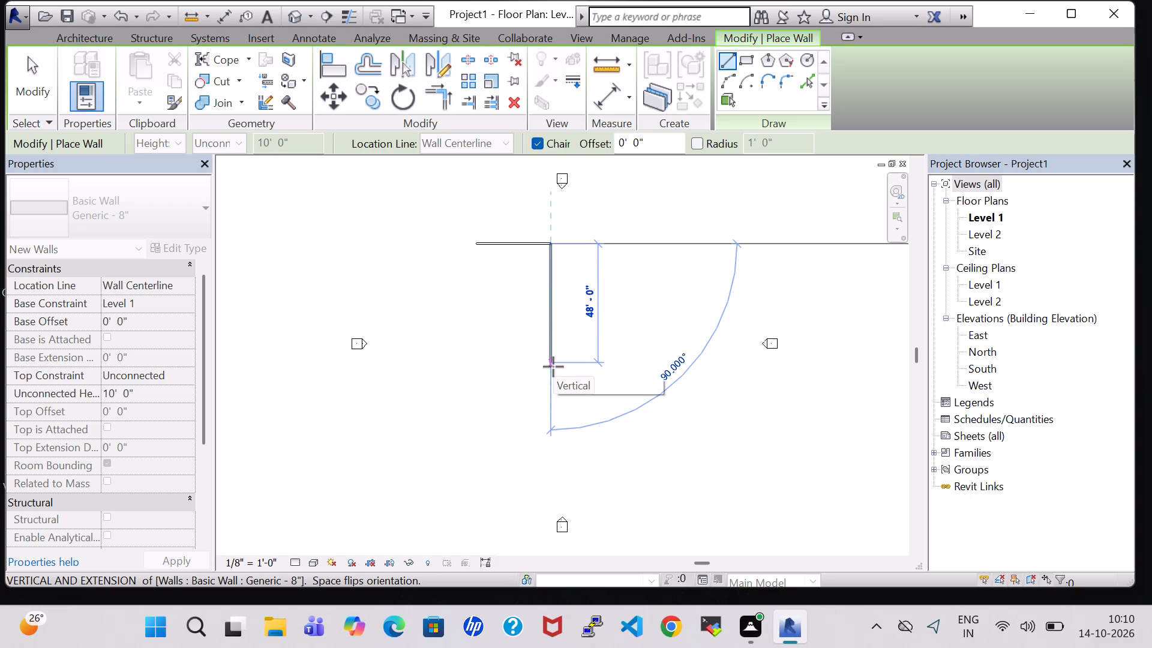
type("60")
key("Return")
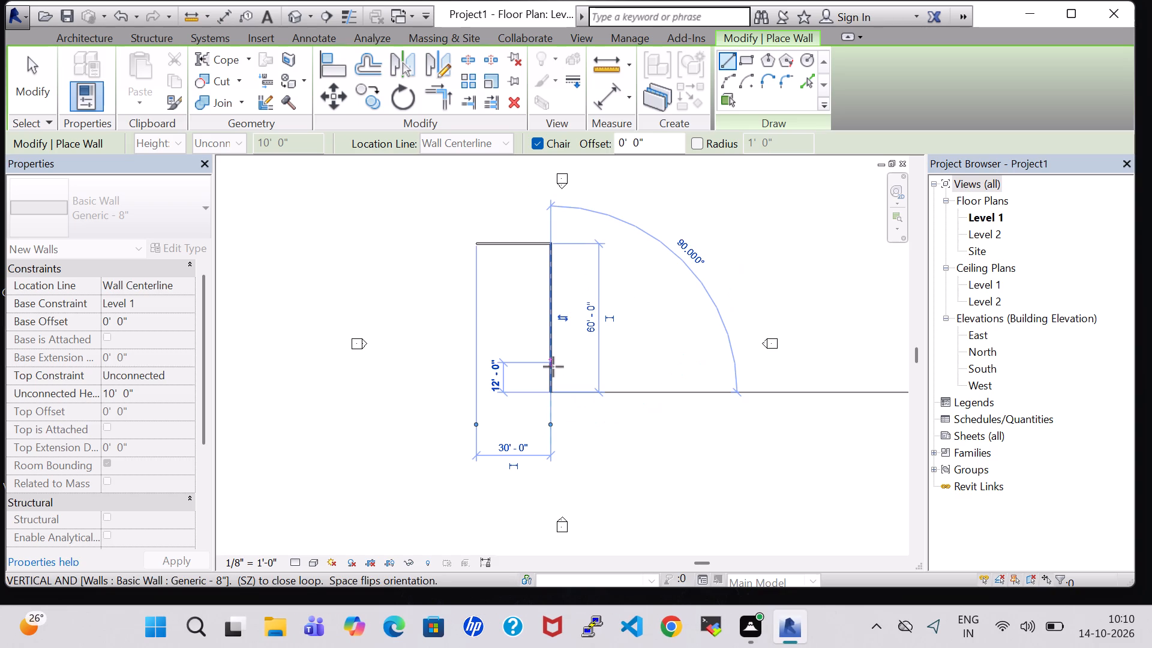
left_click(473, 394)
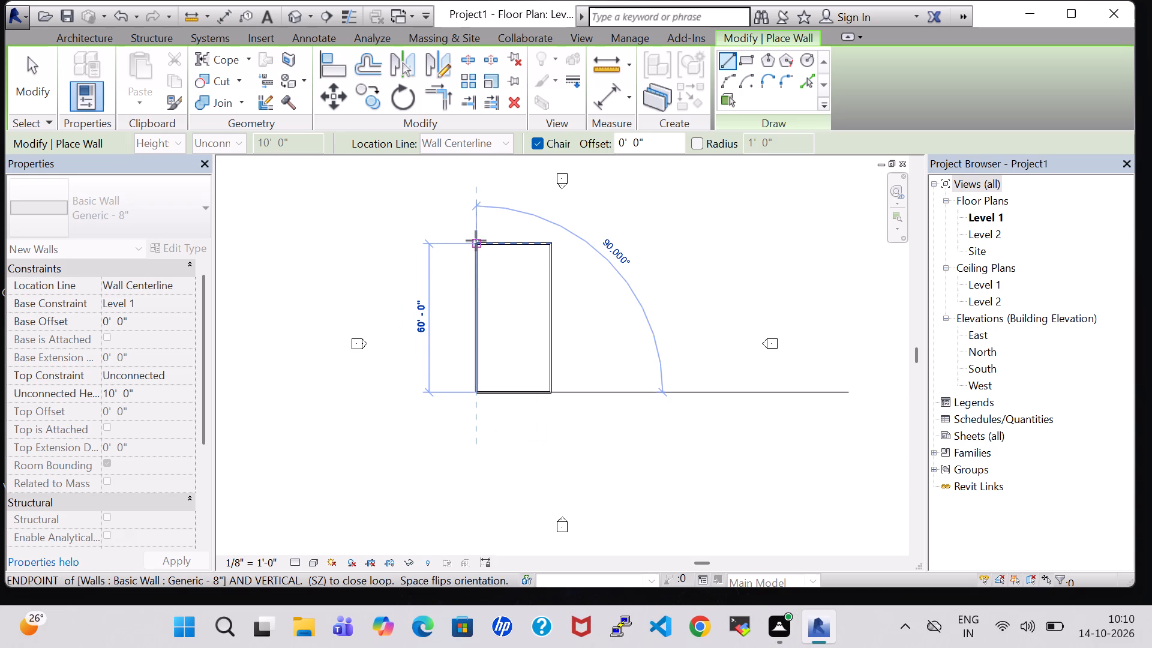
left_click(479, 246)
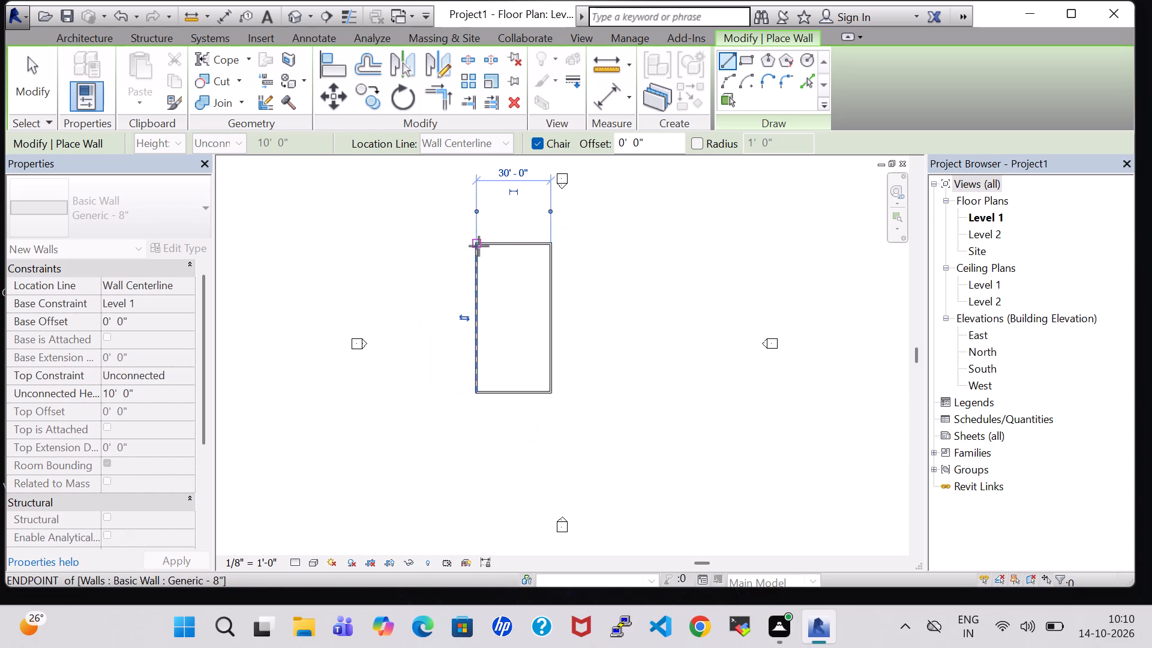
scroll(530, 312, "up", 4)
middle_click_drag(530, 312, 601, 333)
scroll(530, 312, "up", 1)
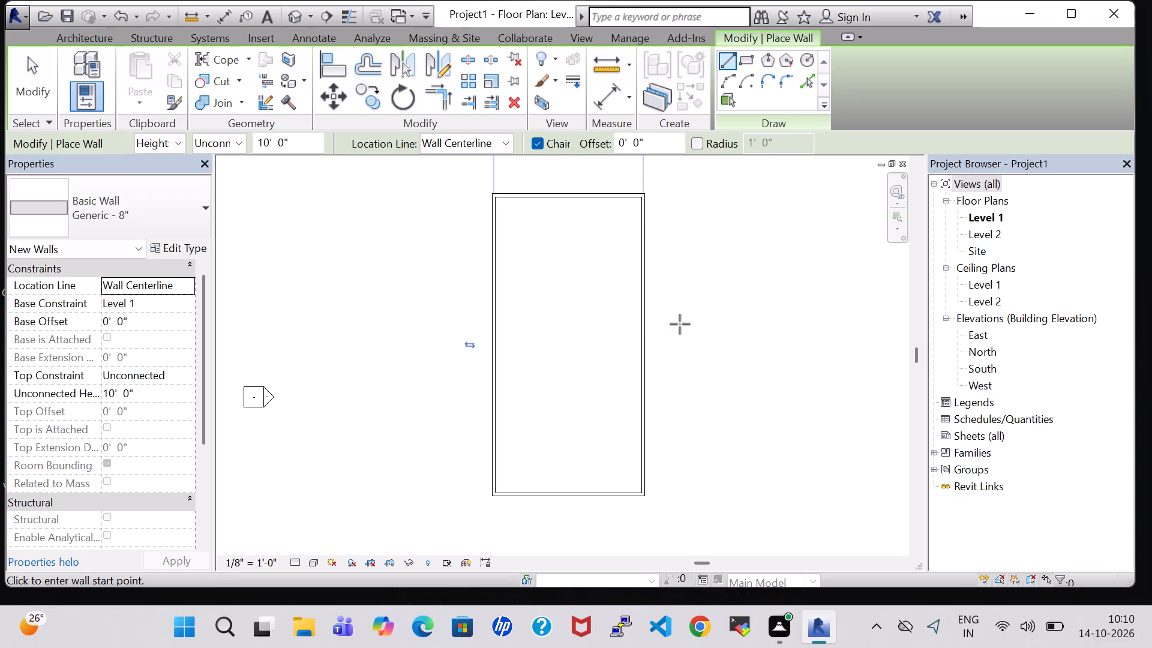
key("Escape")
key("Escape")
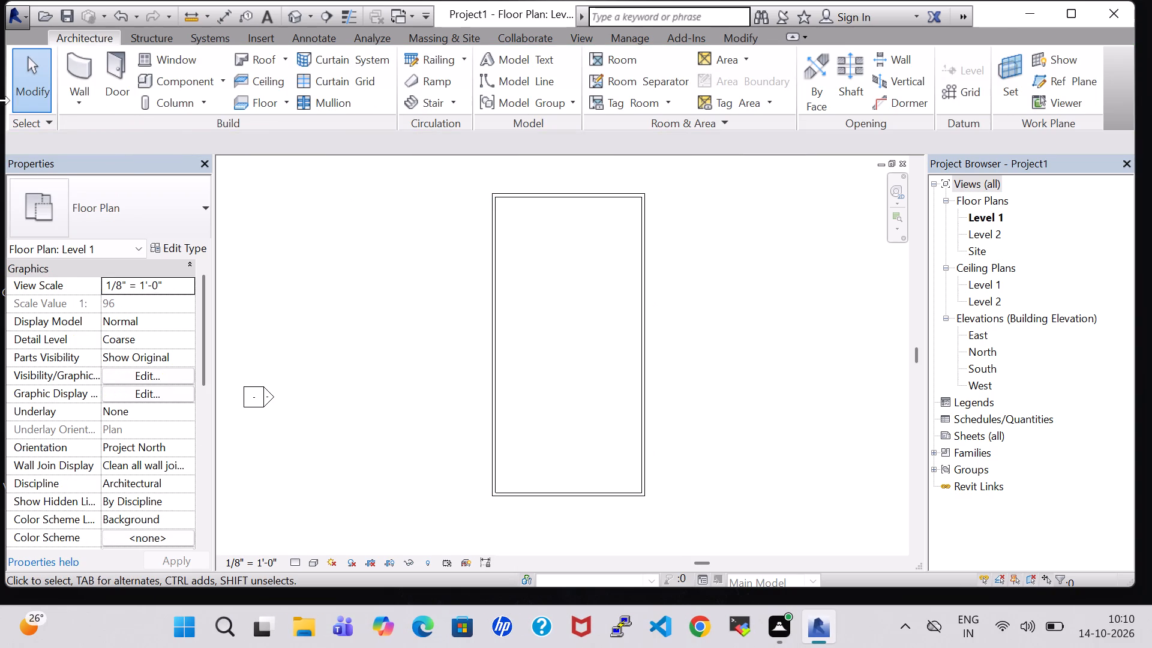
Draw a vertical interior wall about 24' long into the building, starting on the top exterior wall 15' from its left end.
left_click(64, 74)
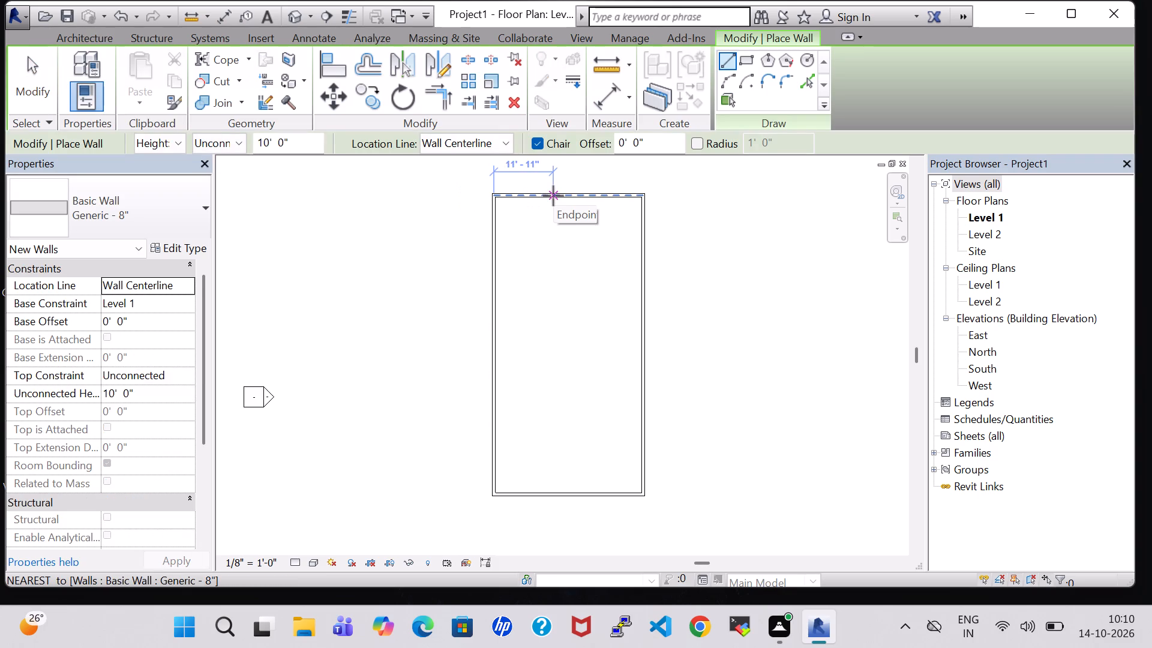
type("15")
key("Return")
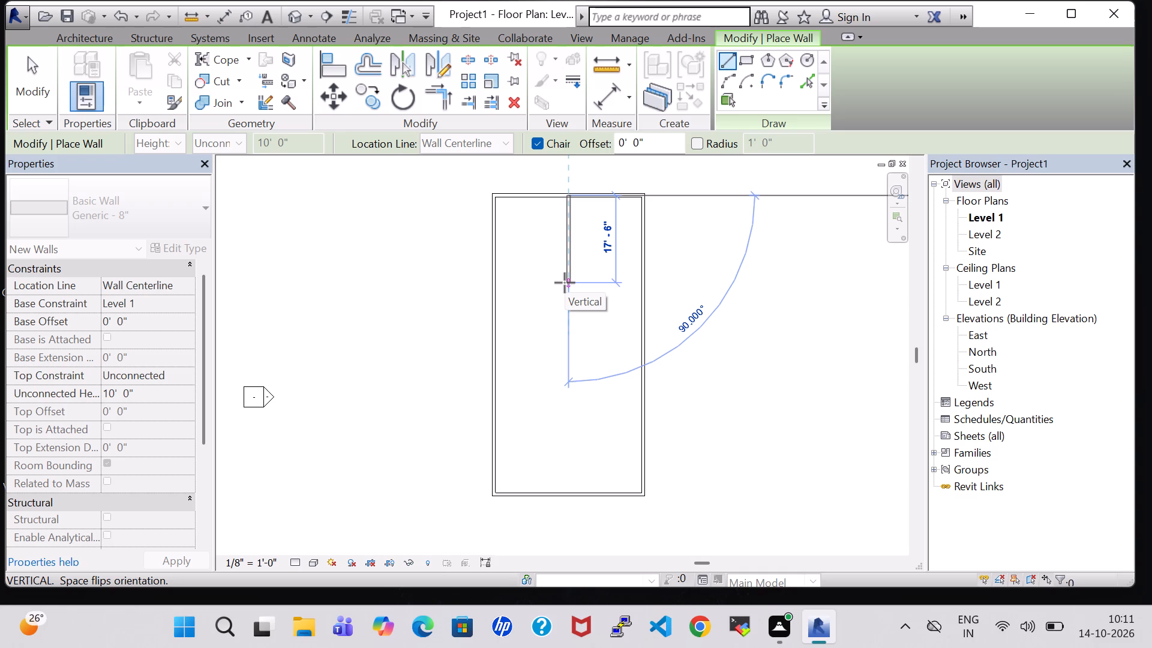
left_click(569, 314)
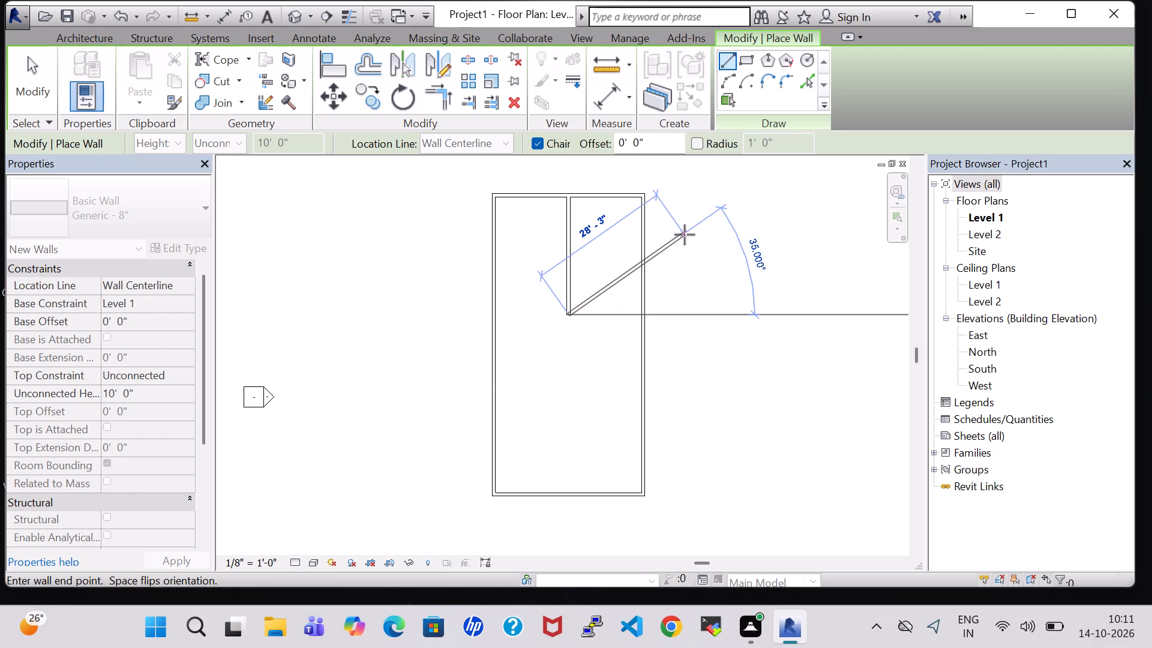
key("Escape")
key("Escape")
Duplicate the interior wall's type as INNER 6".
left_click(563, 257)
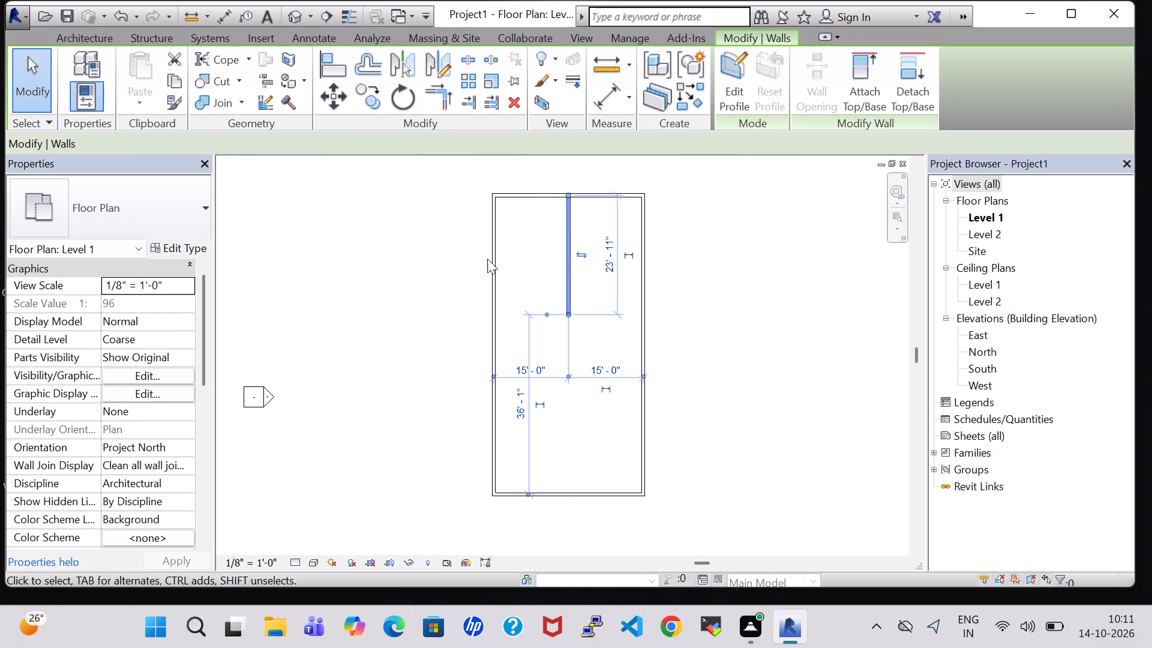
left_click(175, 247)
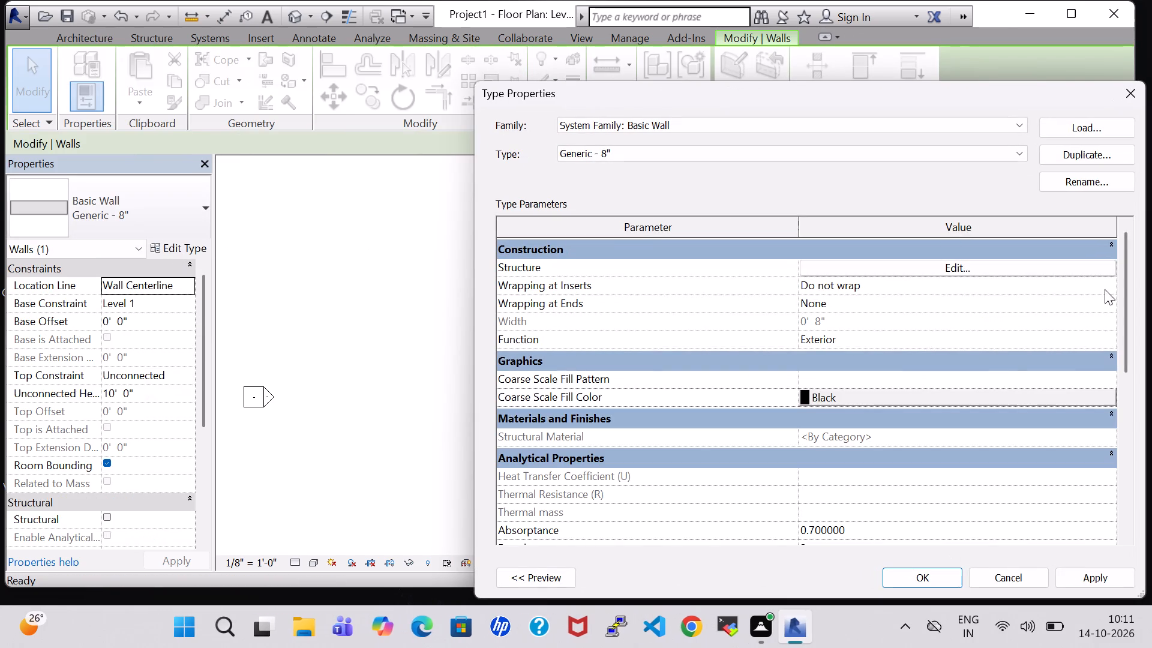
left_click(1057, 150)
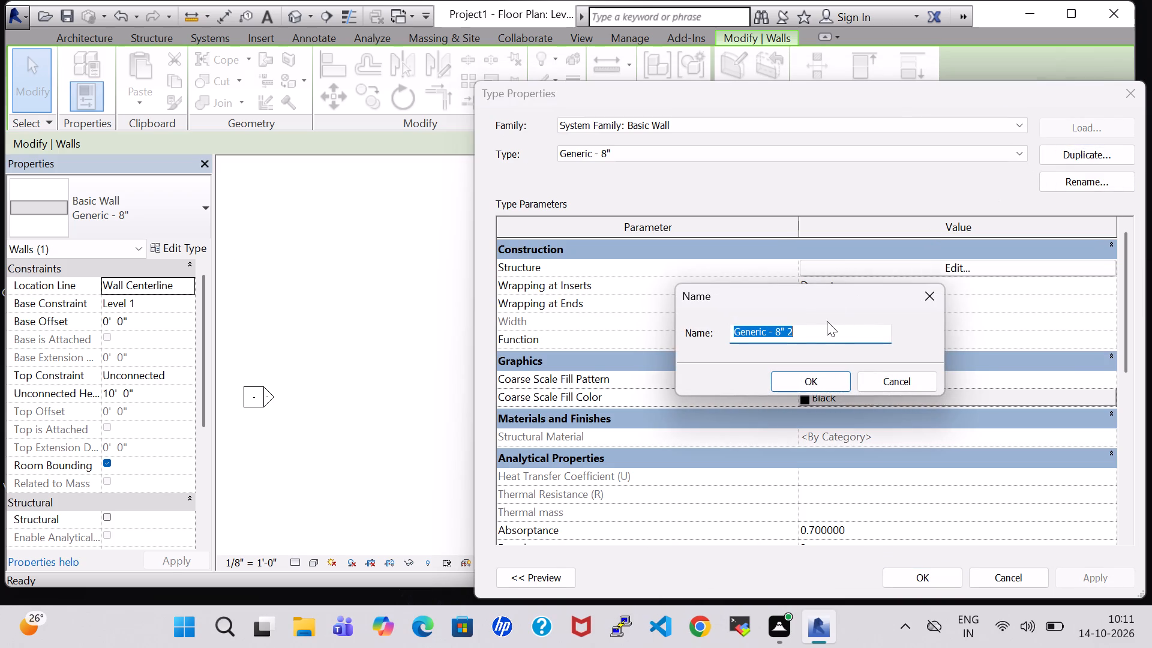
left_click(832, 336)
key("BackSpace")
key("BackSpace")
key("BackSpace")
key("BackSpace")
key("BackSpace")
key("BackSpace")
key("BackSpace")
key("BackSpace")
key("BackSpace")
key("BackSpace")
key("BackSpace")
key("BackSpace")
key("BackSpace")
key("BackSpace")
key("BackSpace")
key("BackSpace")
key("BackSpace")
key("BackSpace")
key("BackSpace")
key("BackSpace")
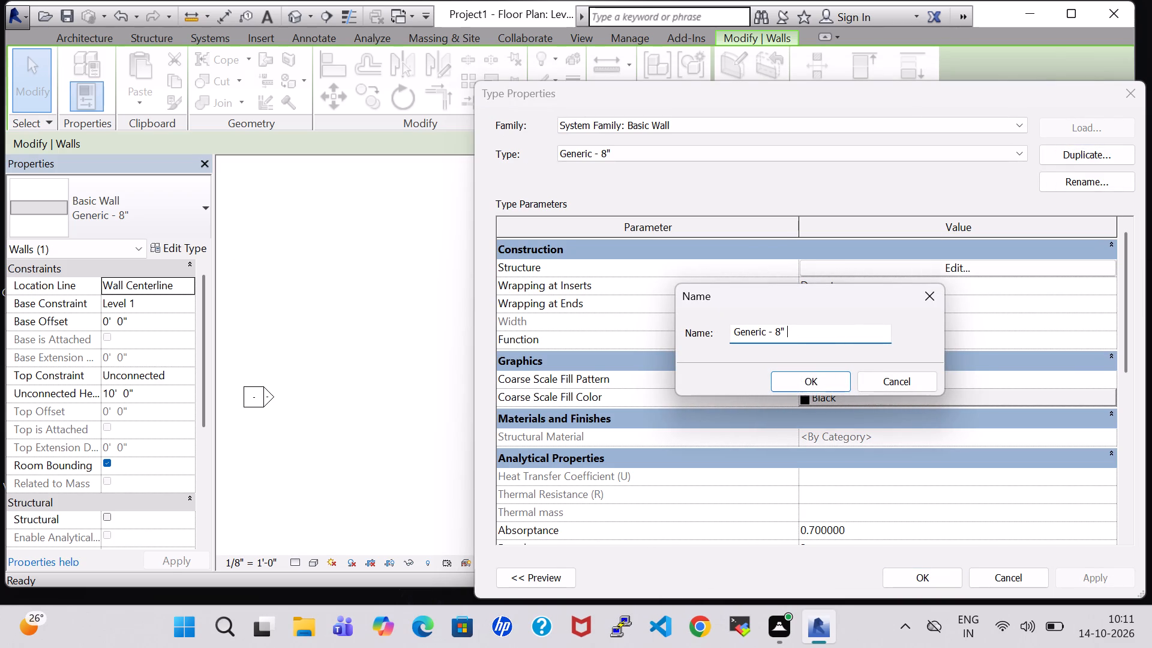
type("INNER")
key("space")
key("6")
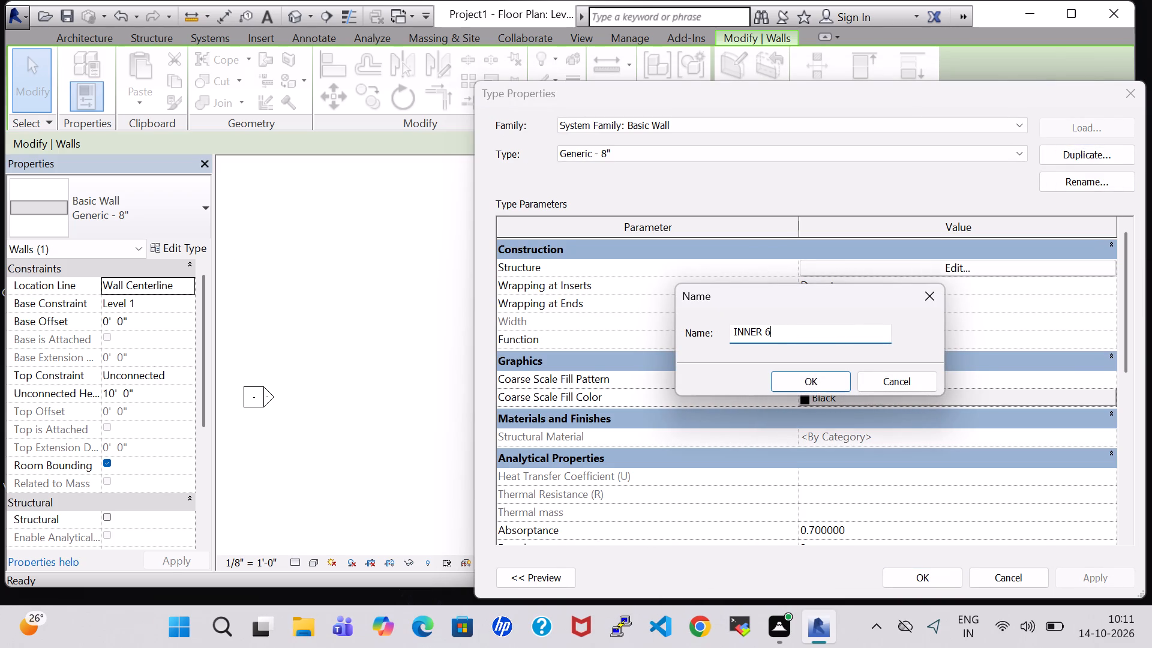
key("shift+quotedbl")
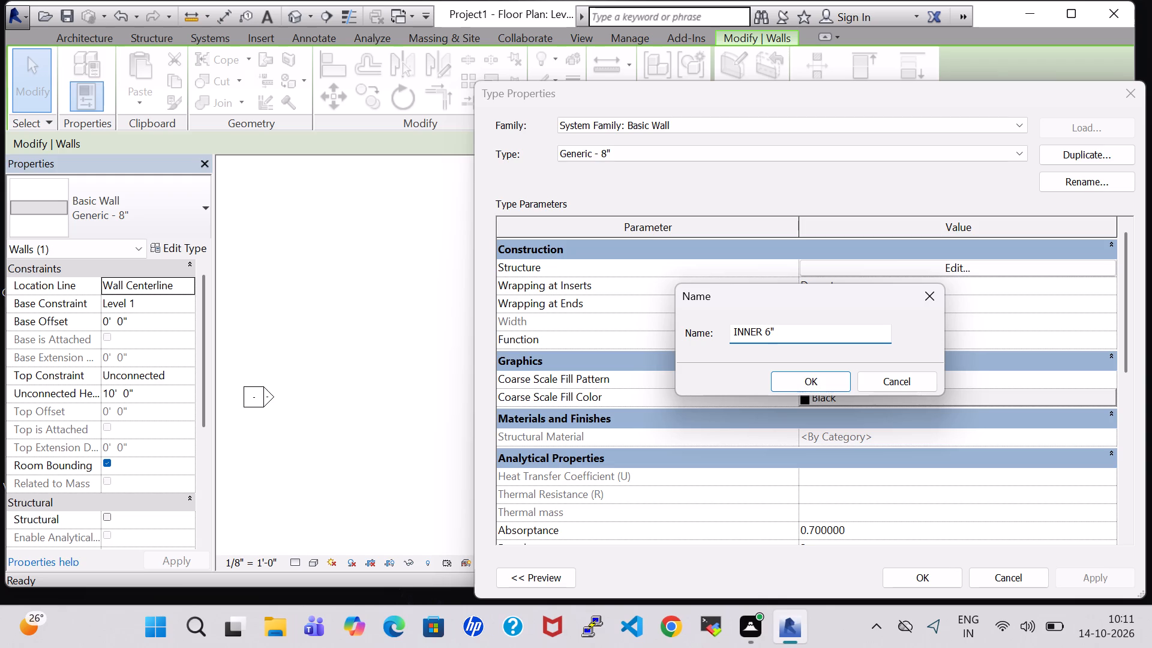
left_click(815, 391)
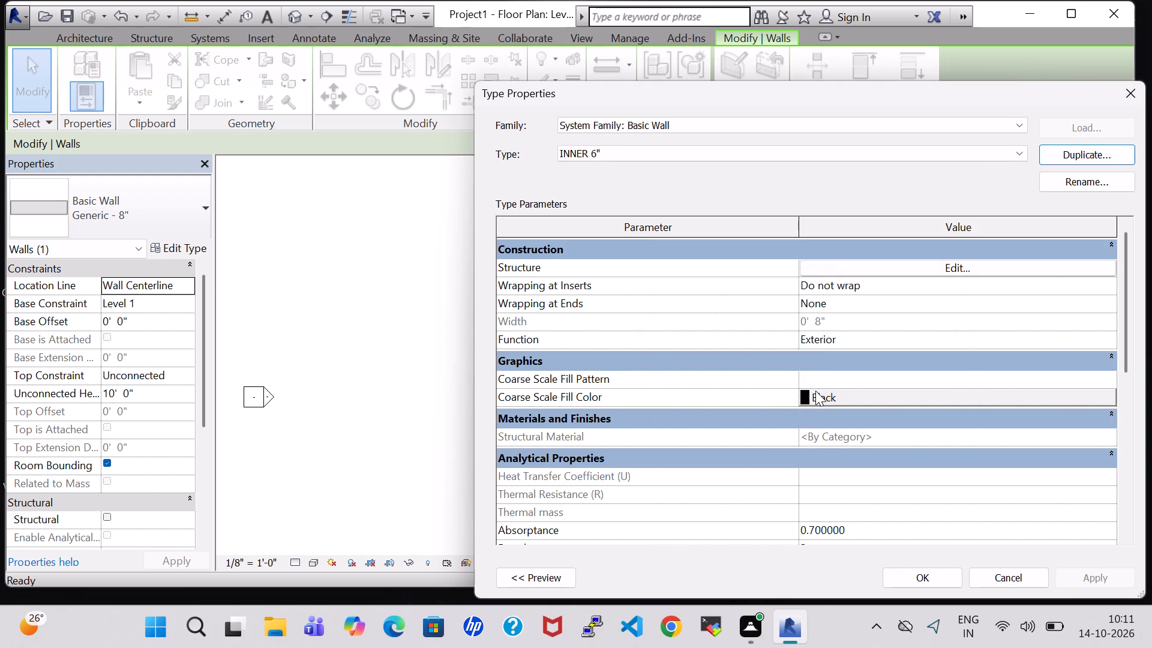
Set the INNER 6" type's structure layer thickness to 6" and apply the type to the interior wall.
left_click(961, 264)
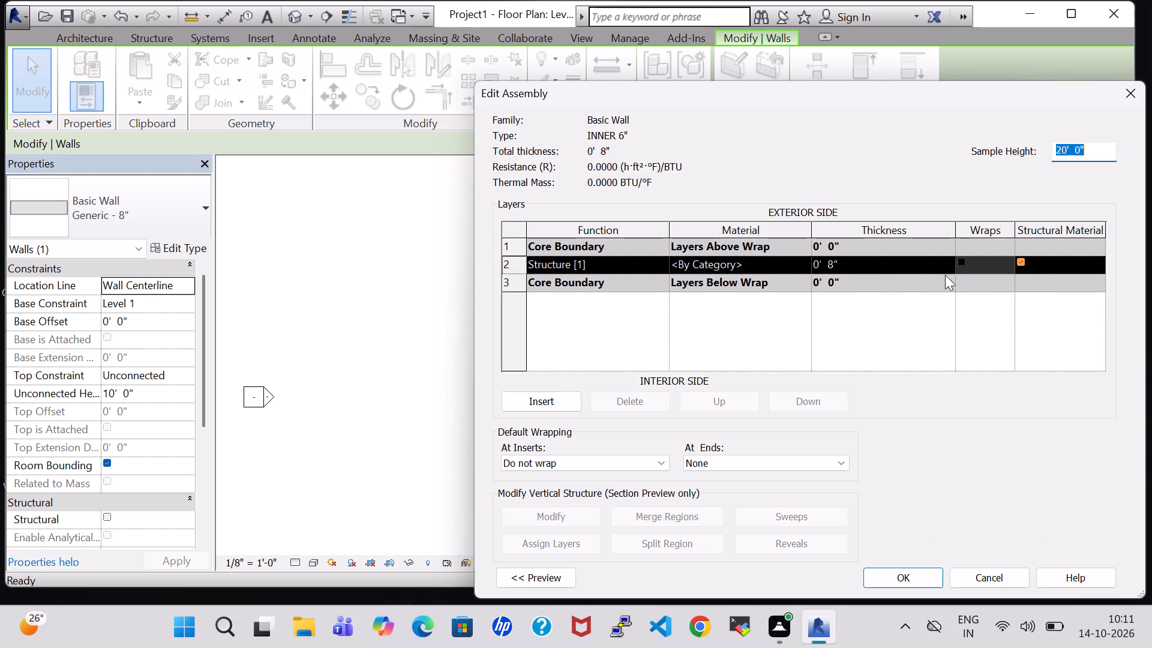
left_click(832, 264)
left_click(832, 264)
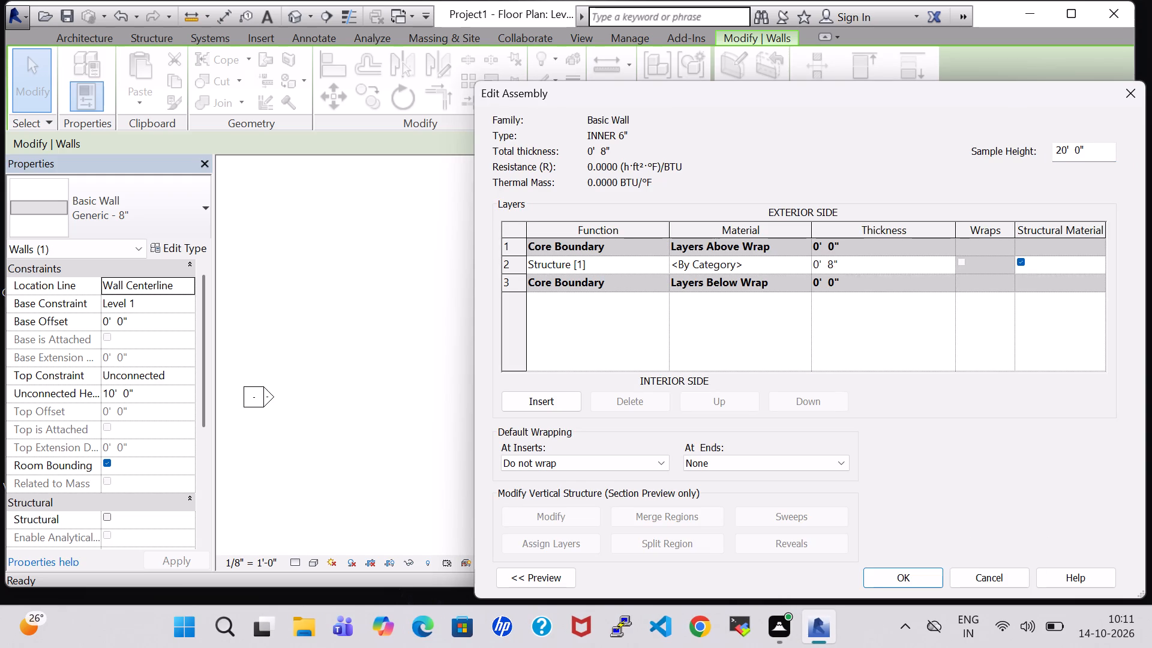
key("BackSpace")
key("6")
left_click(913, 573)
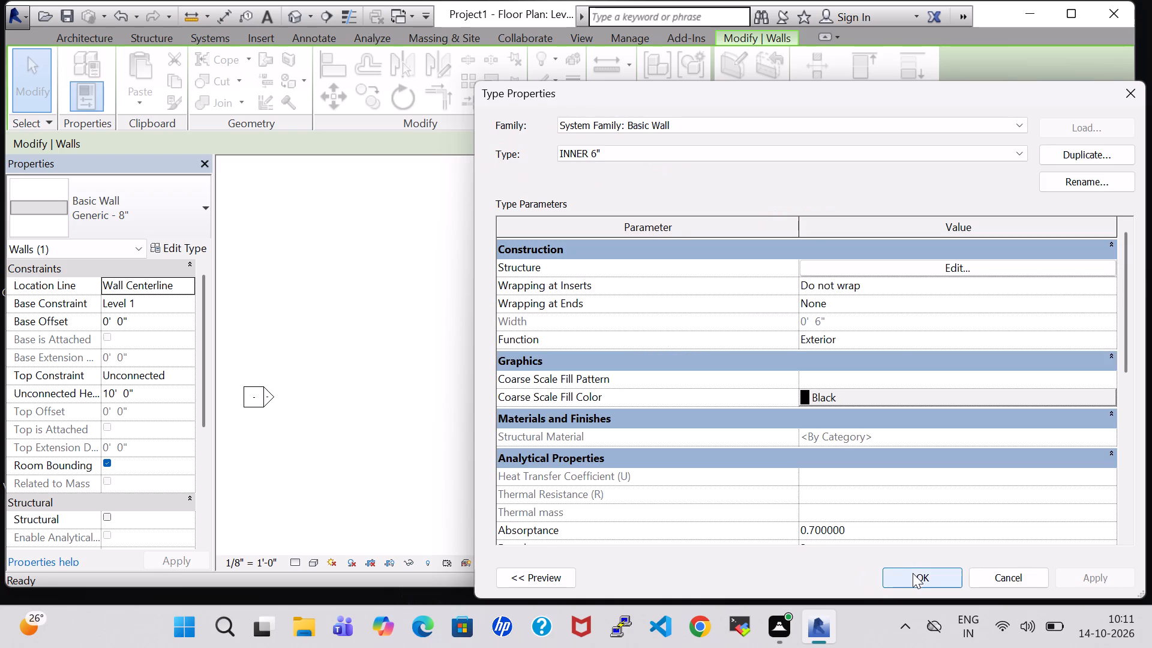
left_click(915, 575)
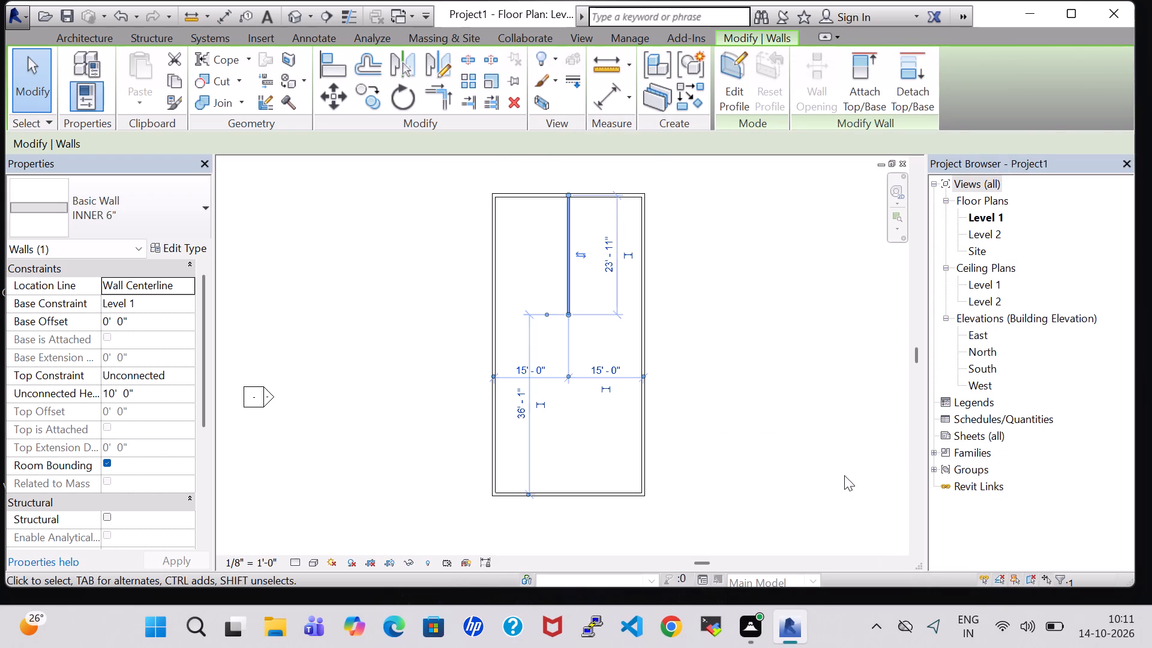
left_click(734, 317)
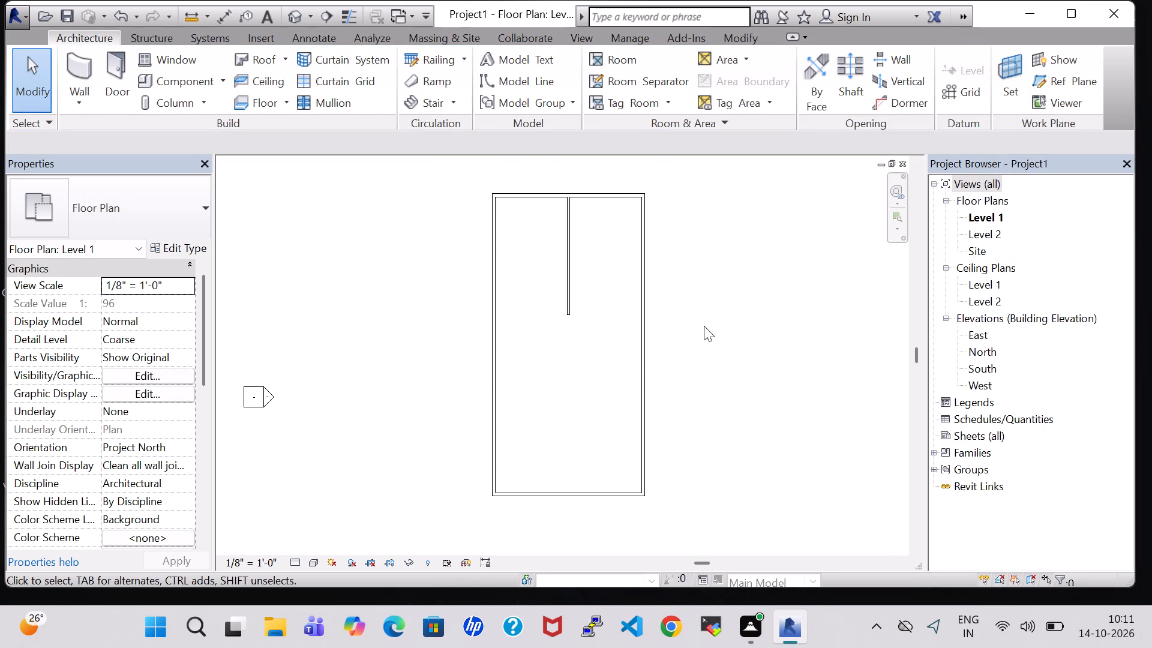
Draw two INNER 6" walls enclosing a small room about 7'-6" deep in the building's upper-left corner.
left_click(79, 64)
left_click(142, 224)
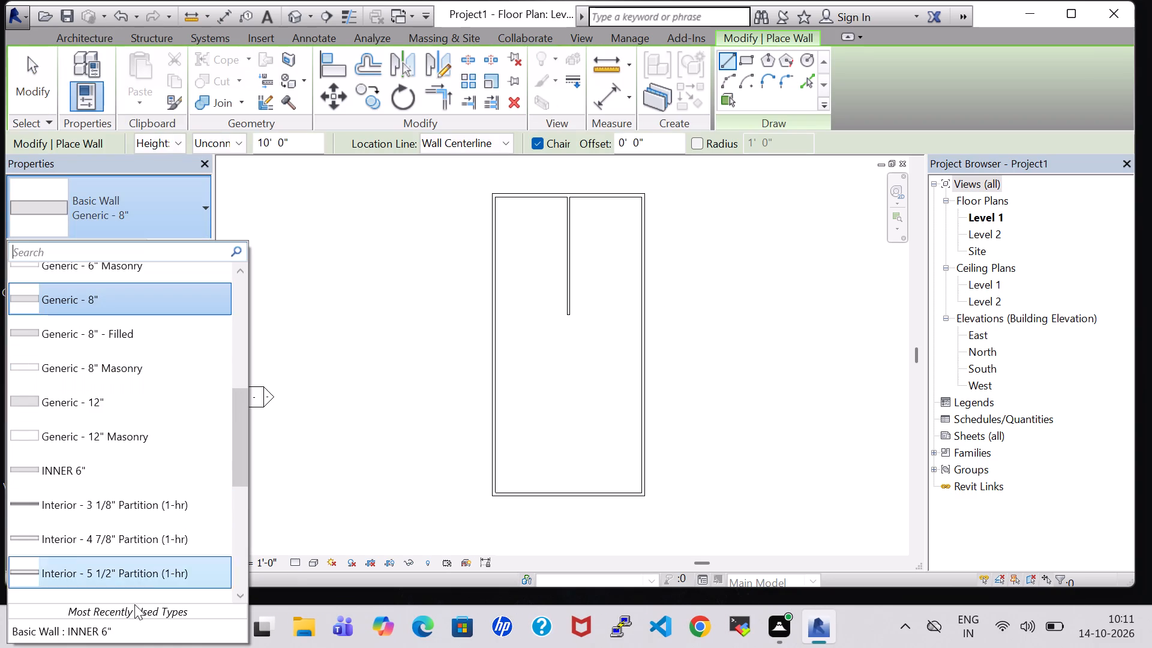
left_click(136, 628)
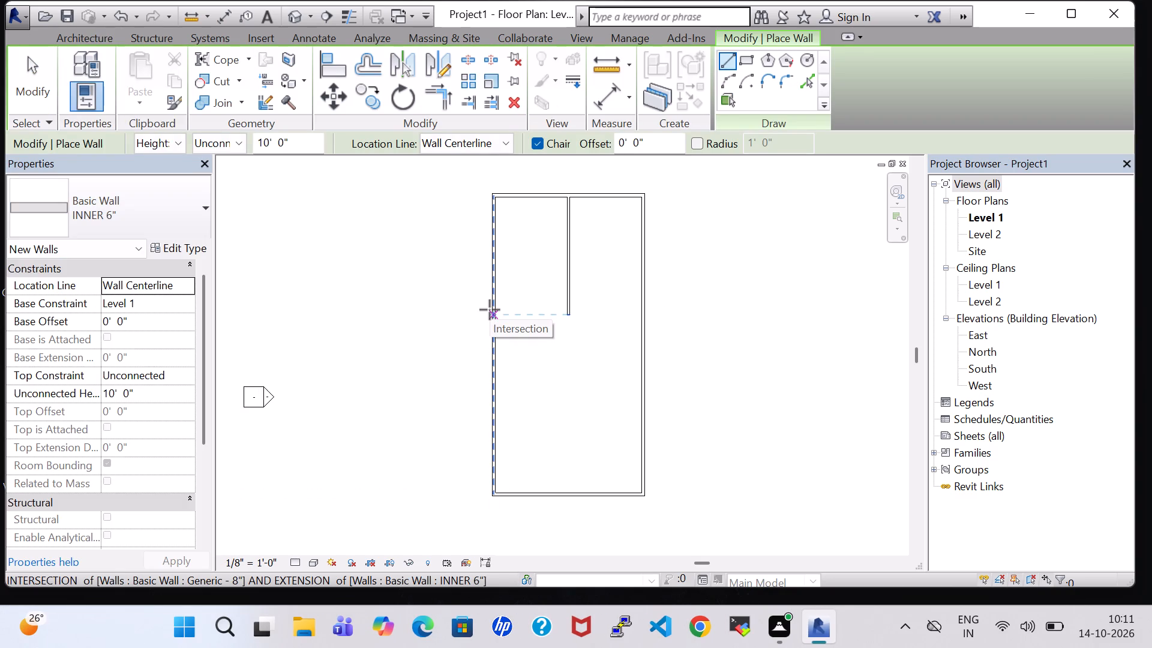
left_click(491, 232)
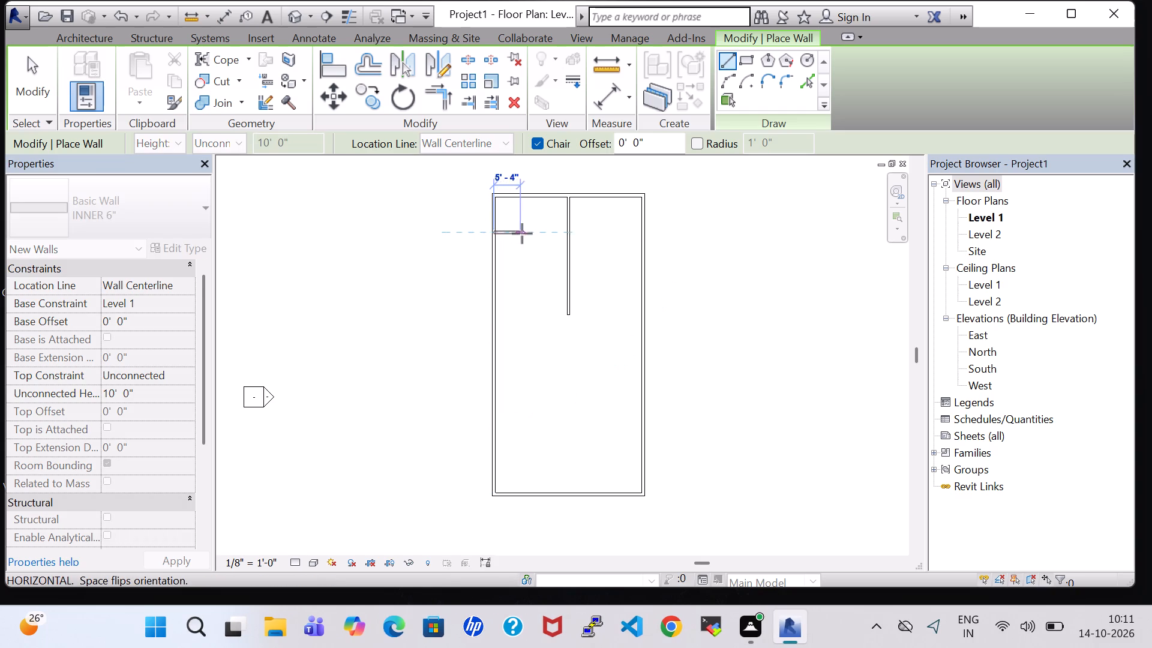
left_click(553, 233)
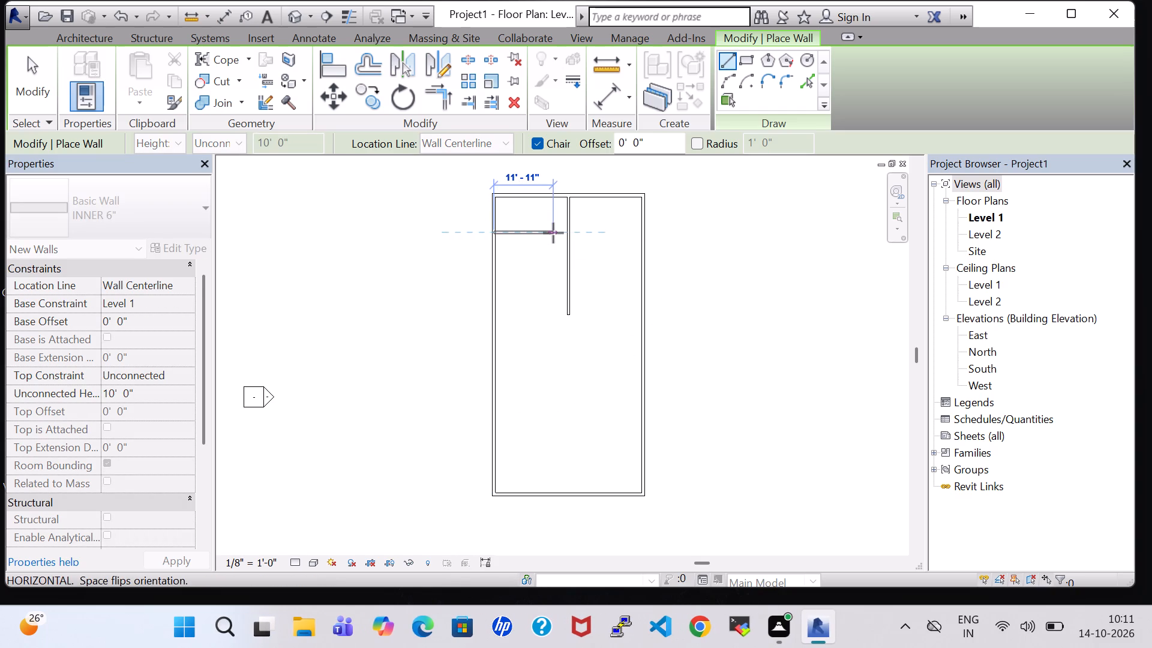
left_click(553, 197)
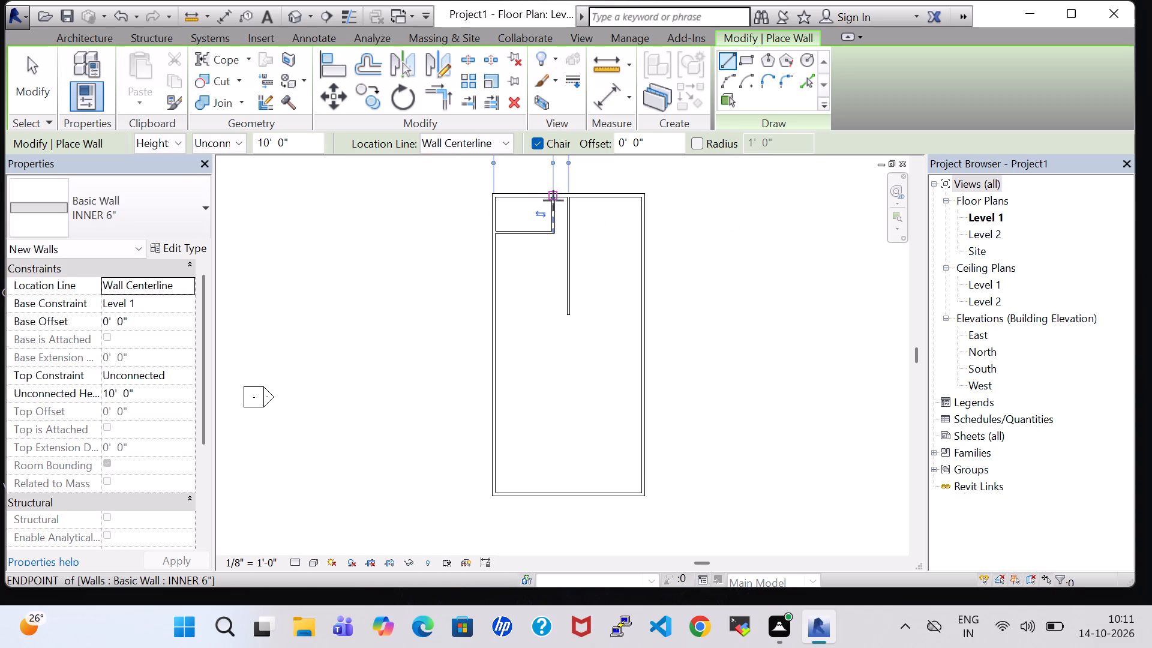
Continue the horizontal INNER 6" wall to the right exterior wall, adding a vertical wall about 7'-6" long up to the top wall.
left_click(554, 233)
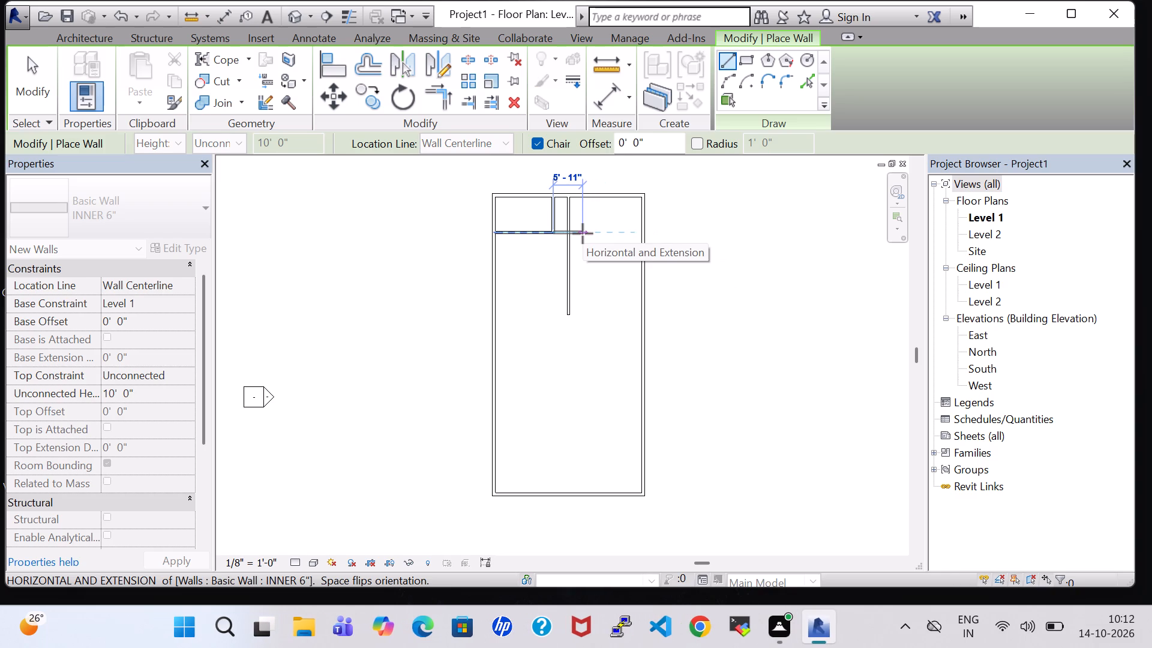
left_click(587, 234)
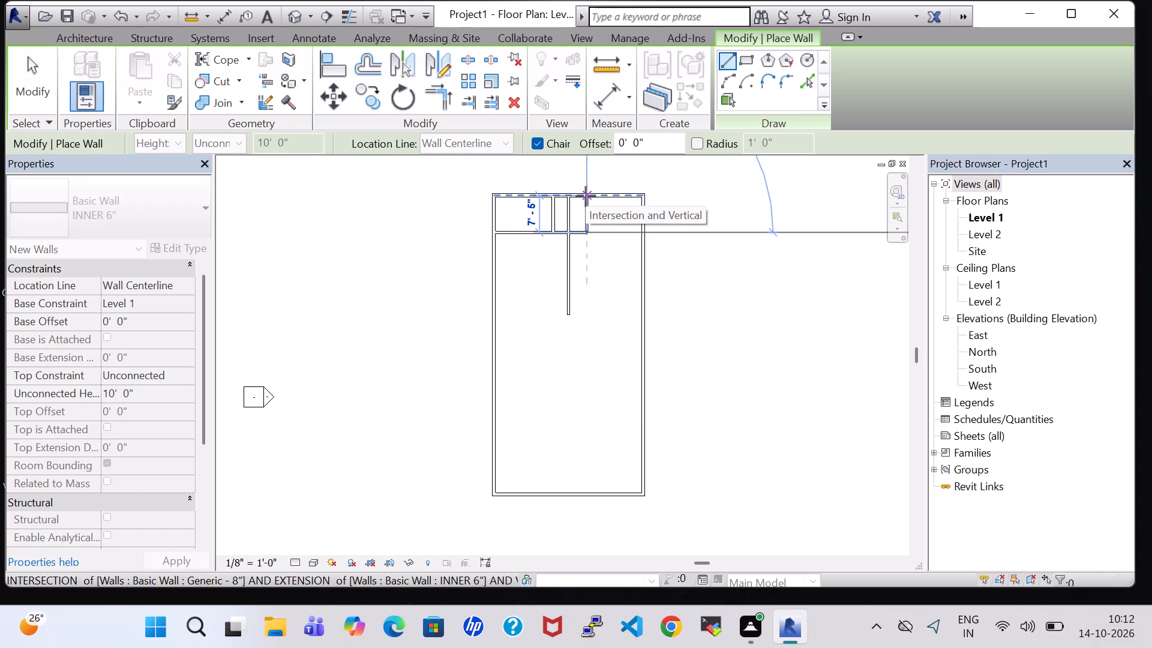
left_click(586, 196)
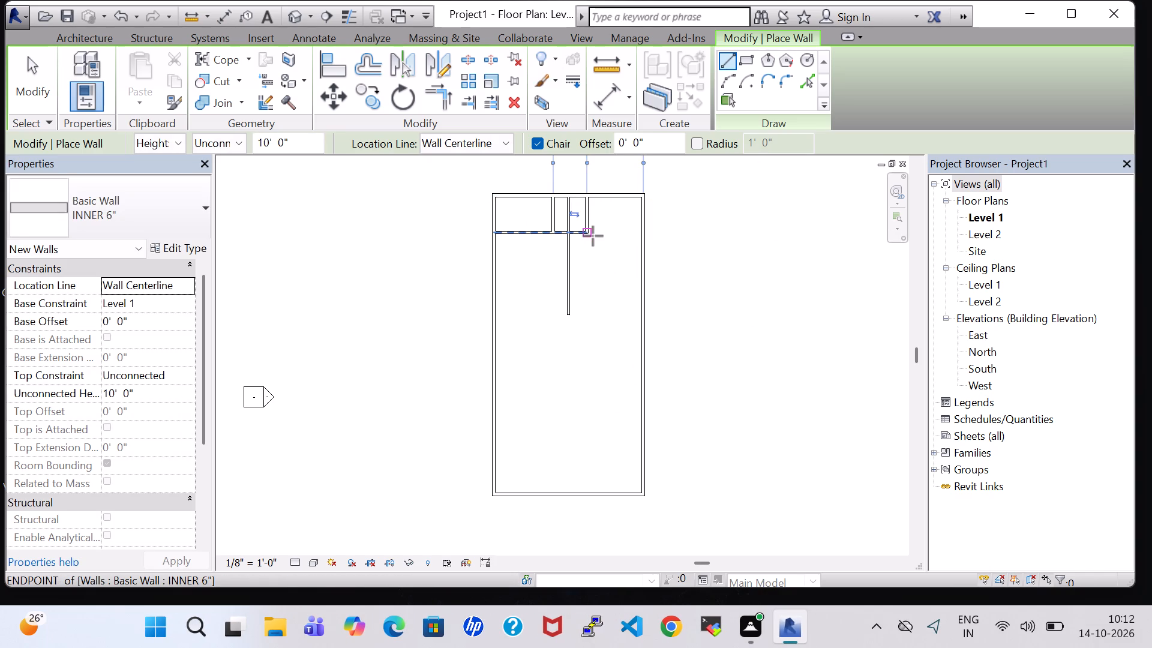
left_click(587, 235)
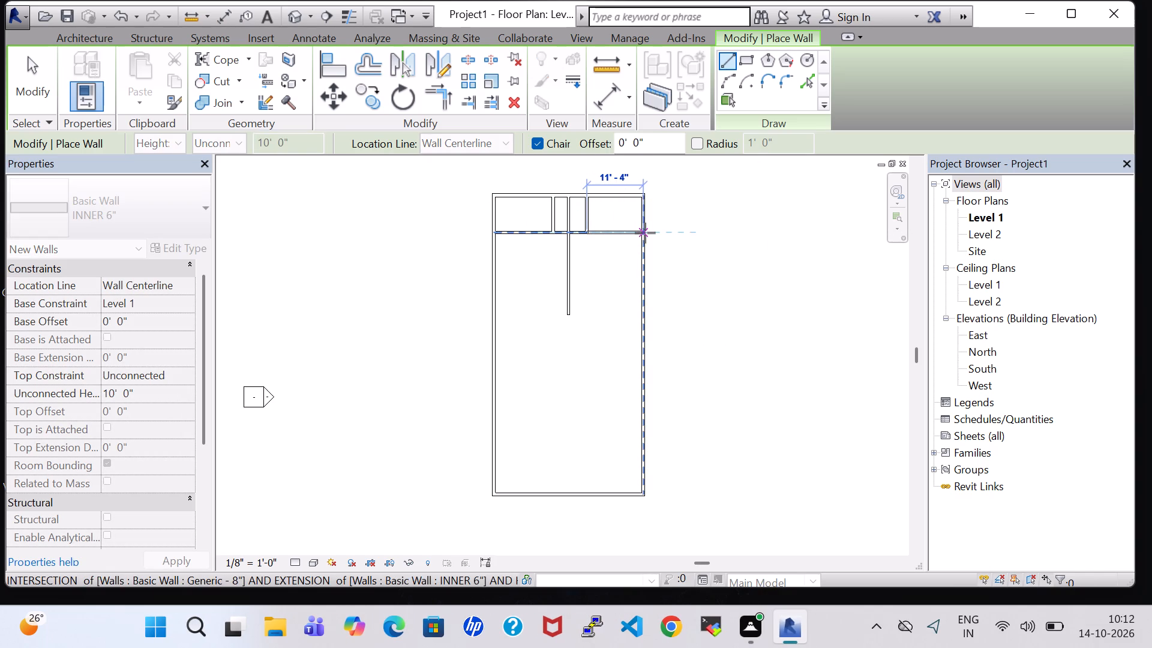
left_click(645, 233)
key("Escape")
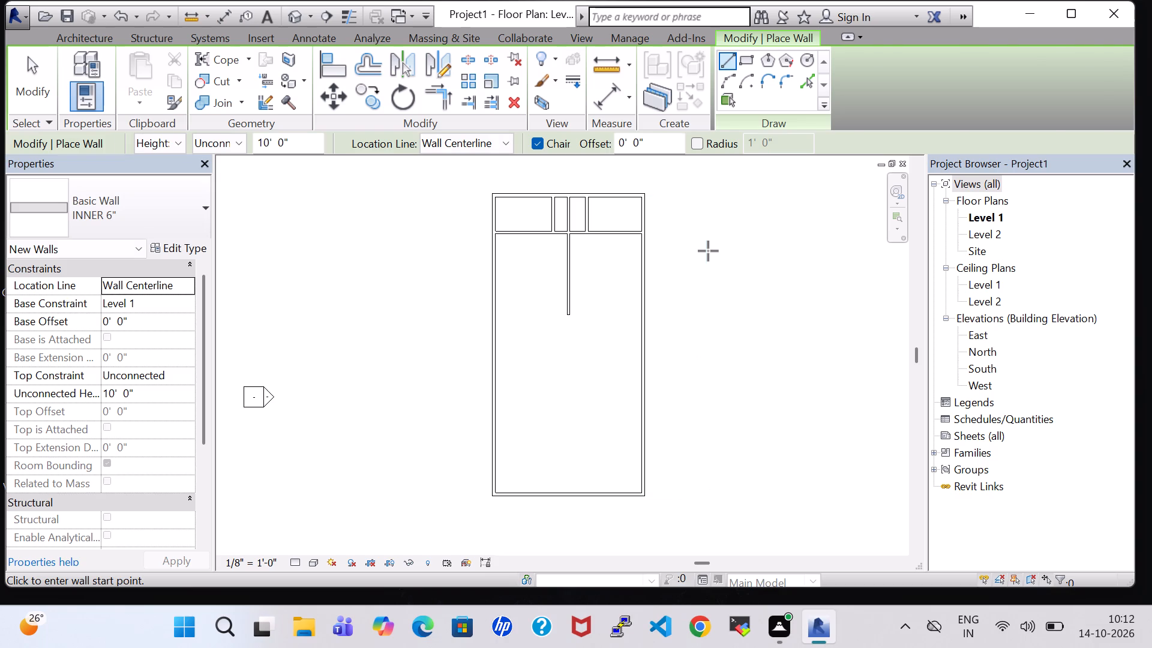
key("Escape")
Split the center vertical wall just below the top exterior wall and just above the horizontal interior wall.
left_click(746, 40)
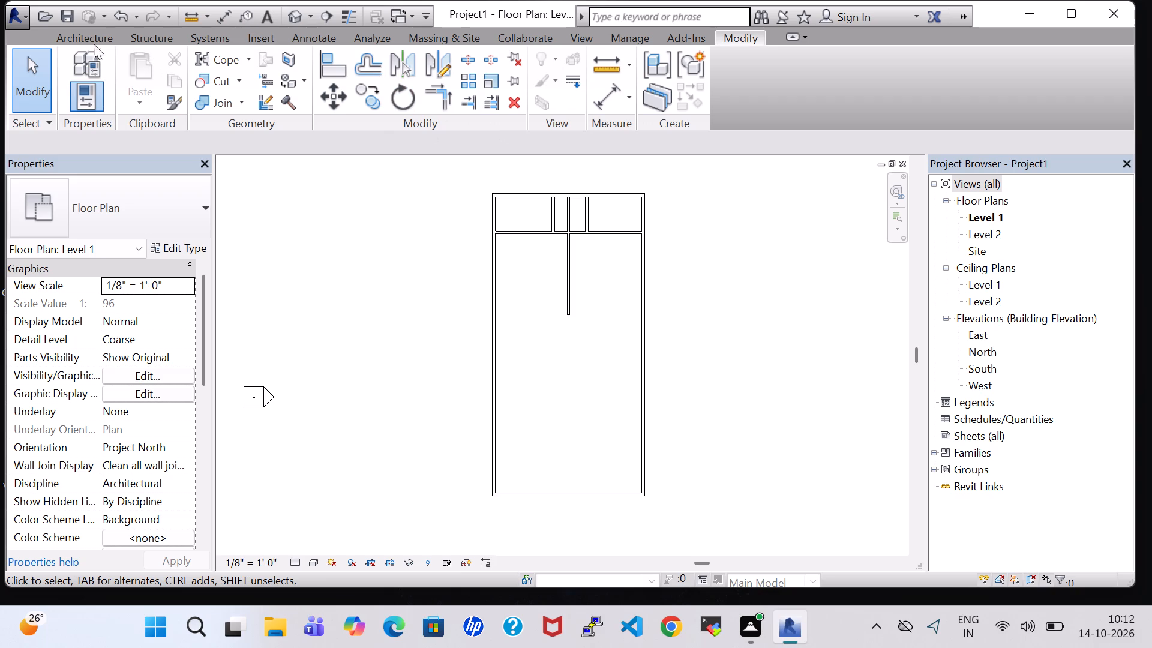
left_click(470, 52)
scroll(614, 208, "up", 5)
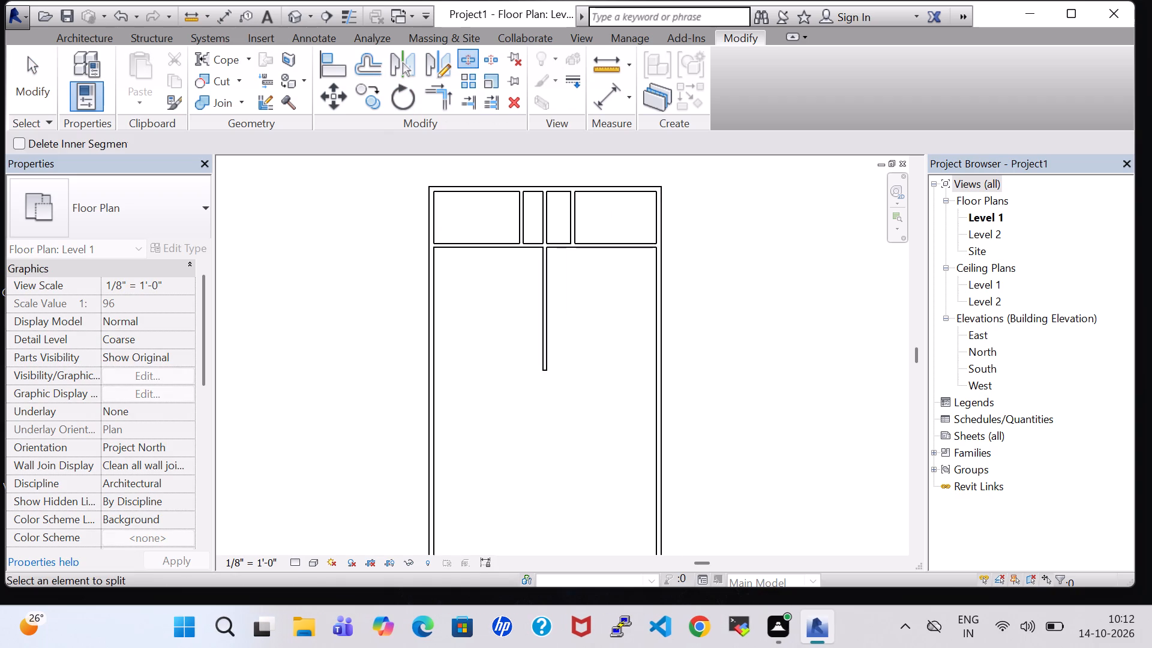
scroll(614, 208, "up", 1)
scroll(516, 190, "up", 4)
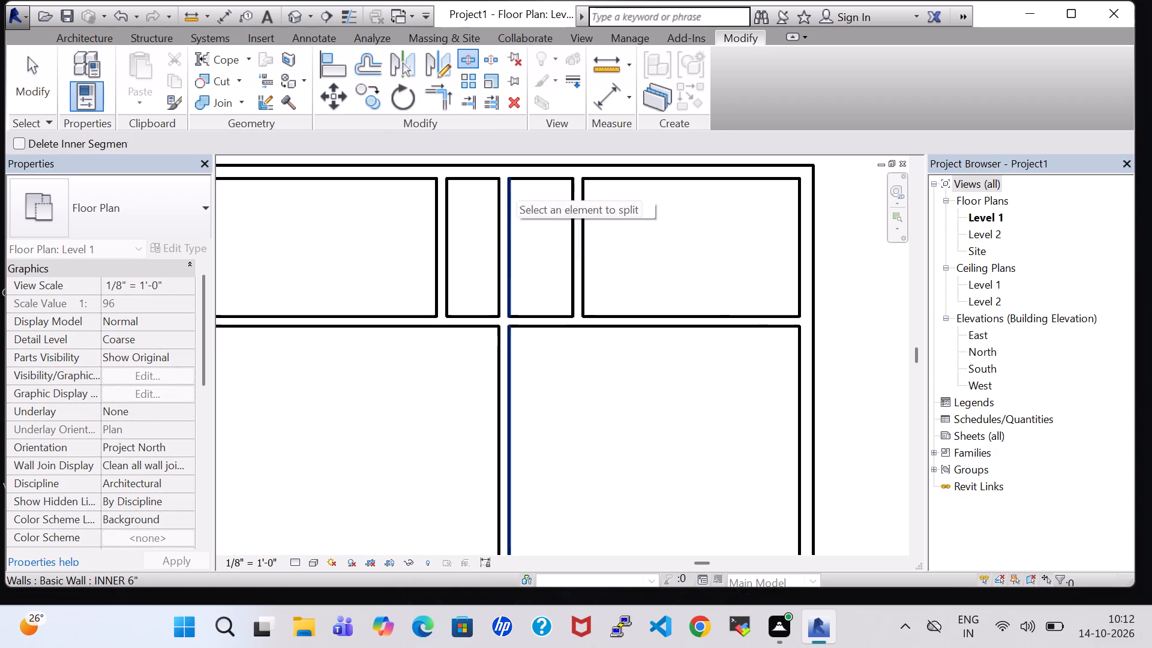
scroll(516, 190, "up", 2)
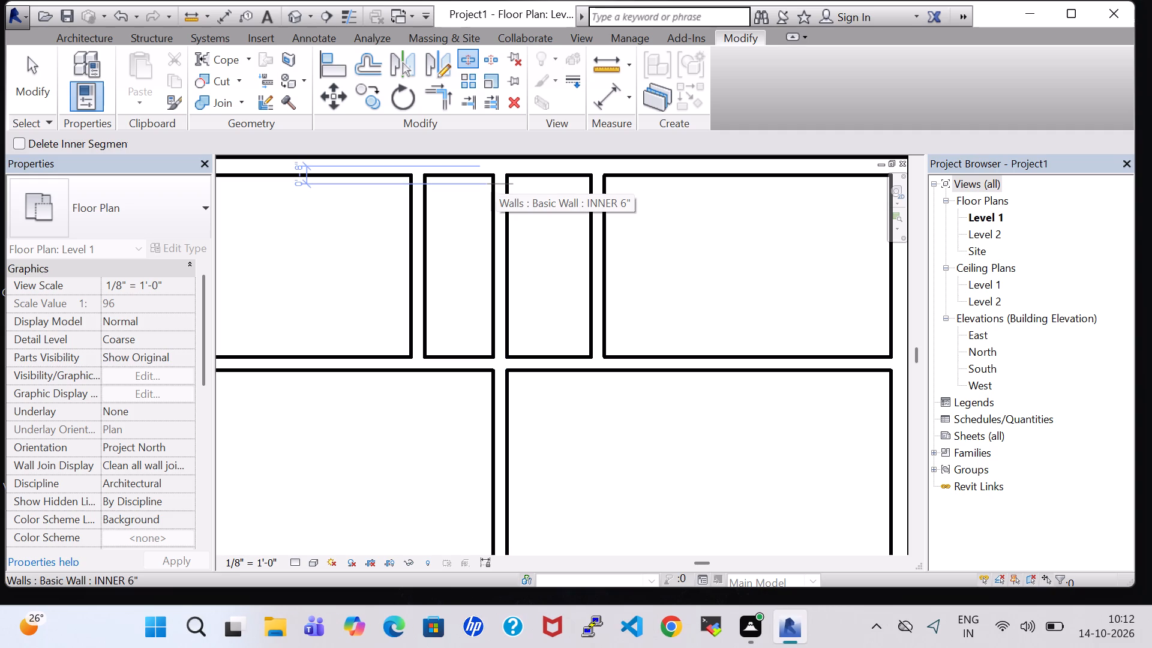
scroll(497, 186, "up", 5)
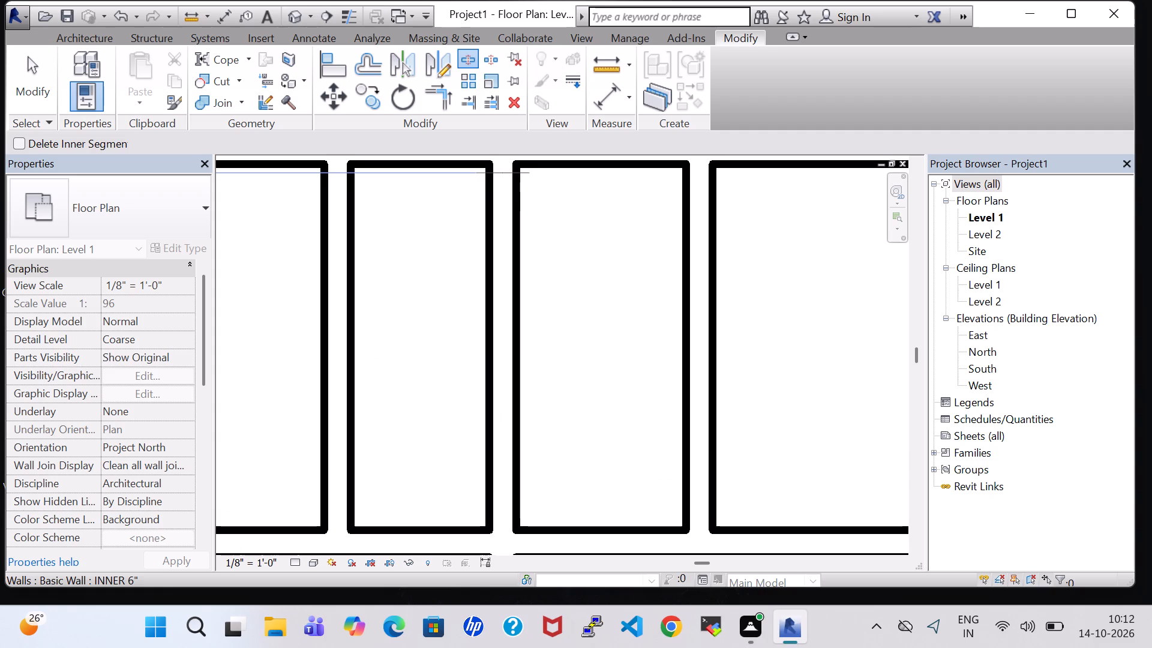
left_click(493, 172)
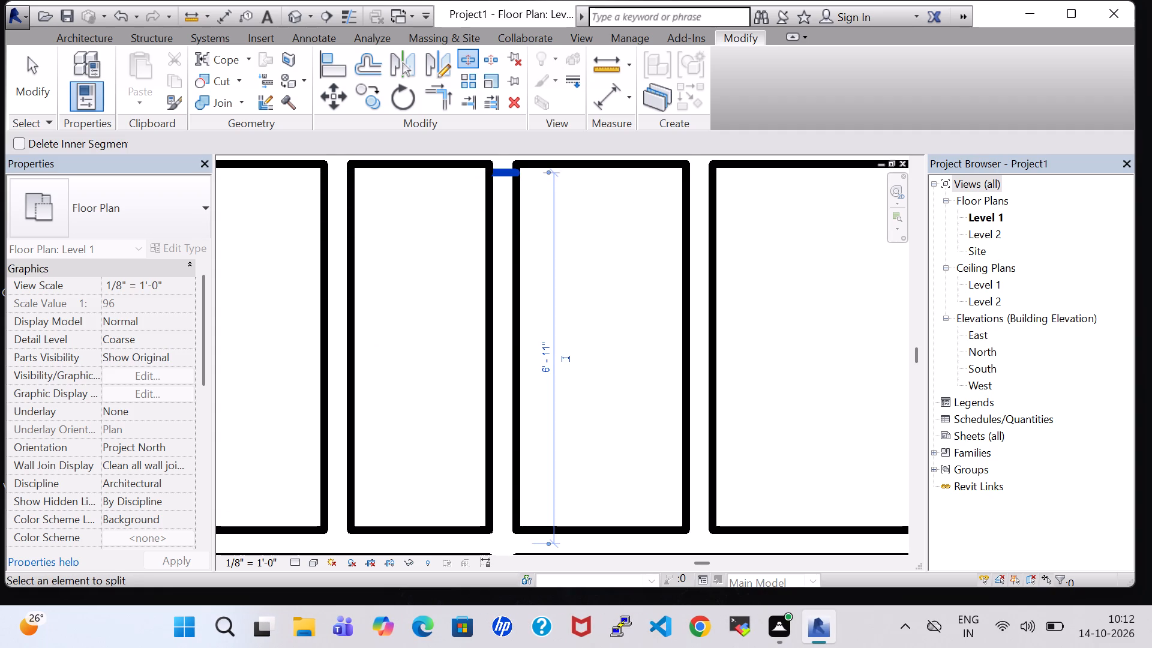
scroll(523, 522, "down", 4)
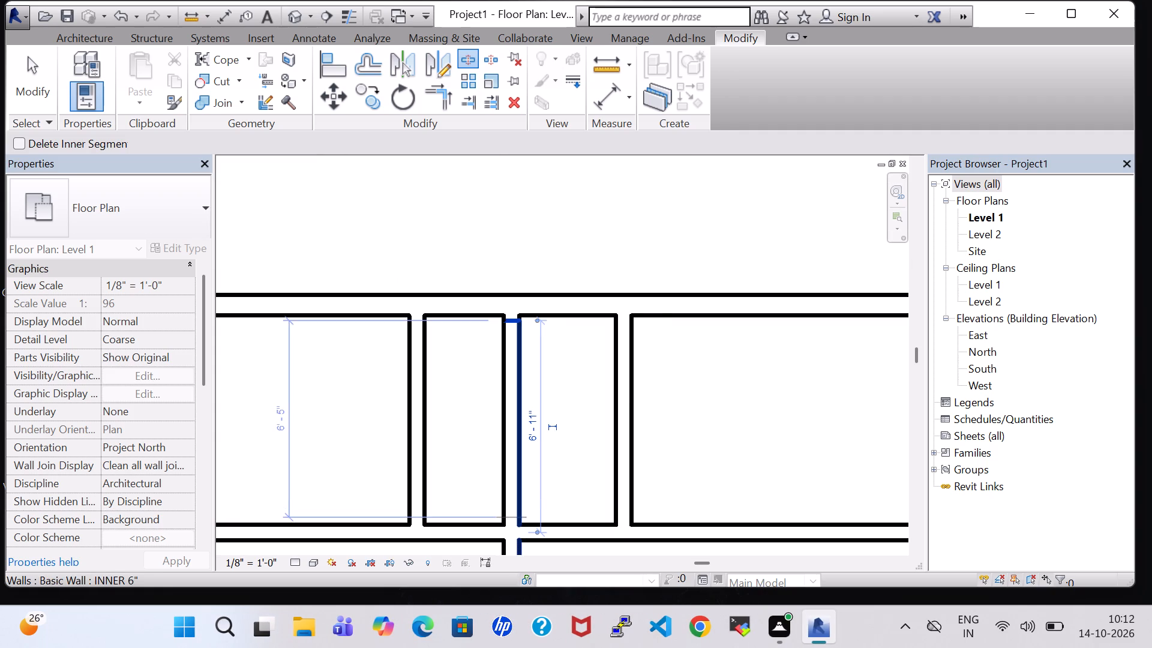
scroll(520, 518, "up", 6)
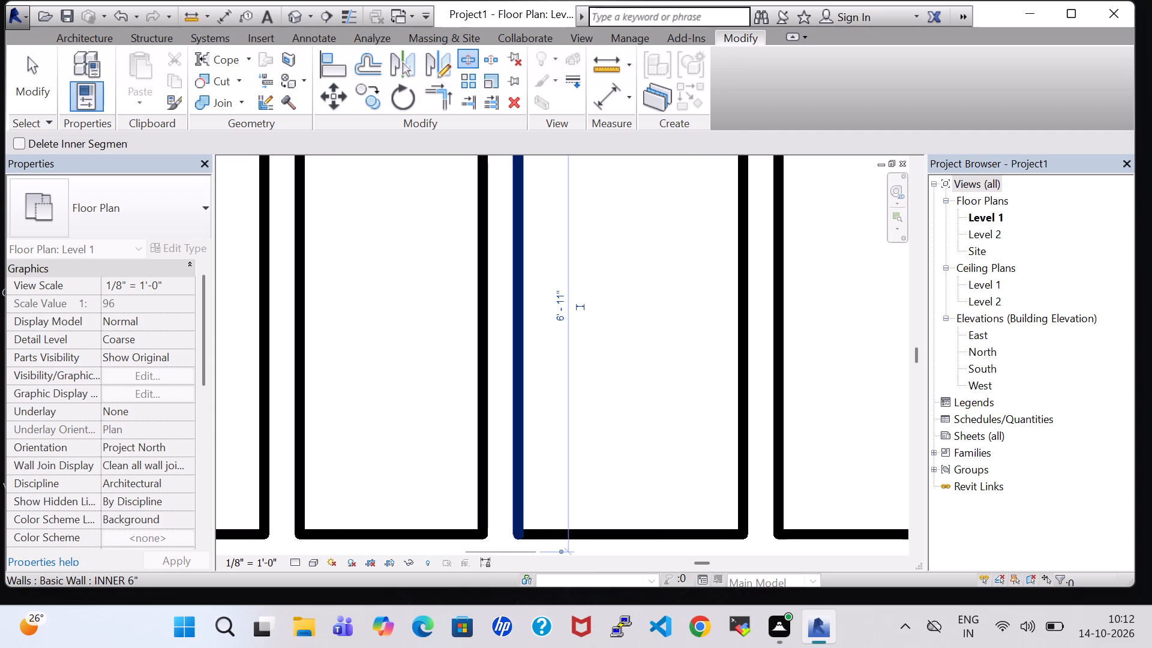
left_click(520, 519)
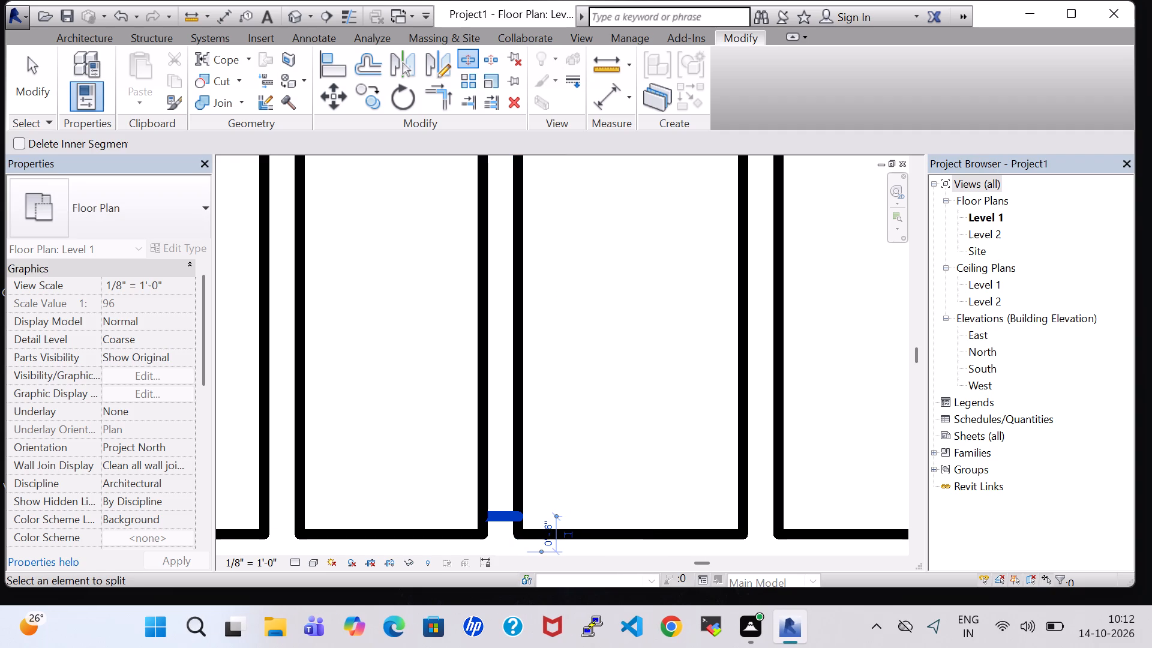
key("Escape")
key("Escape")
Delete the split segment of the center wall that crosses the middle room in the top row.
left_click(493, 381)
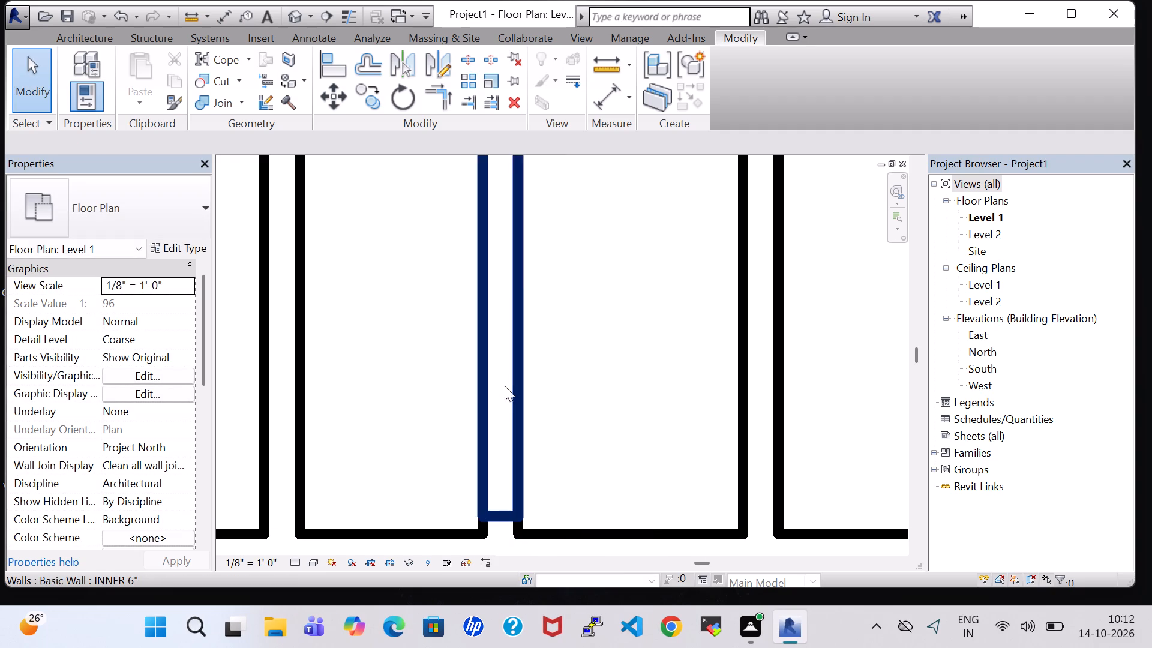
left_click(508, 388)
key("Delete")
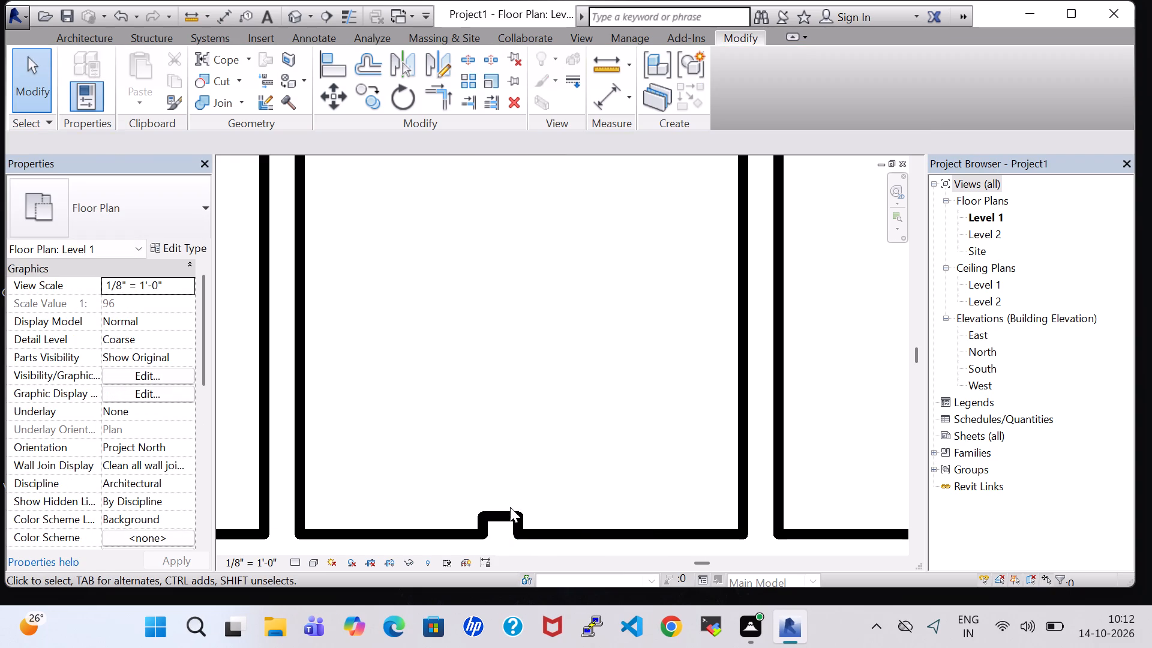
Nudge the remaining center wall down until its upper end no longer projects into the middle room above.
left_click(498, 512)
key("Down")
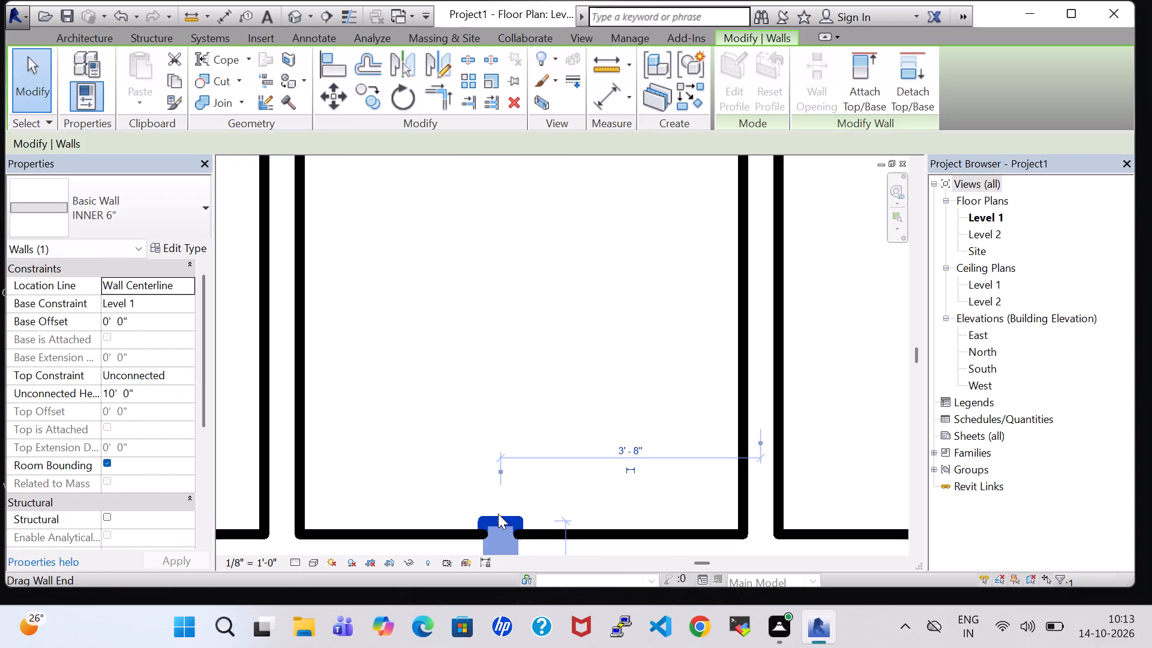
key("Down")
key("Down")
key("Down")
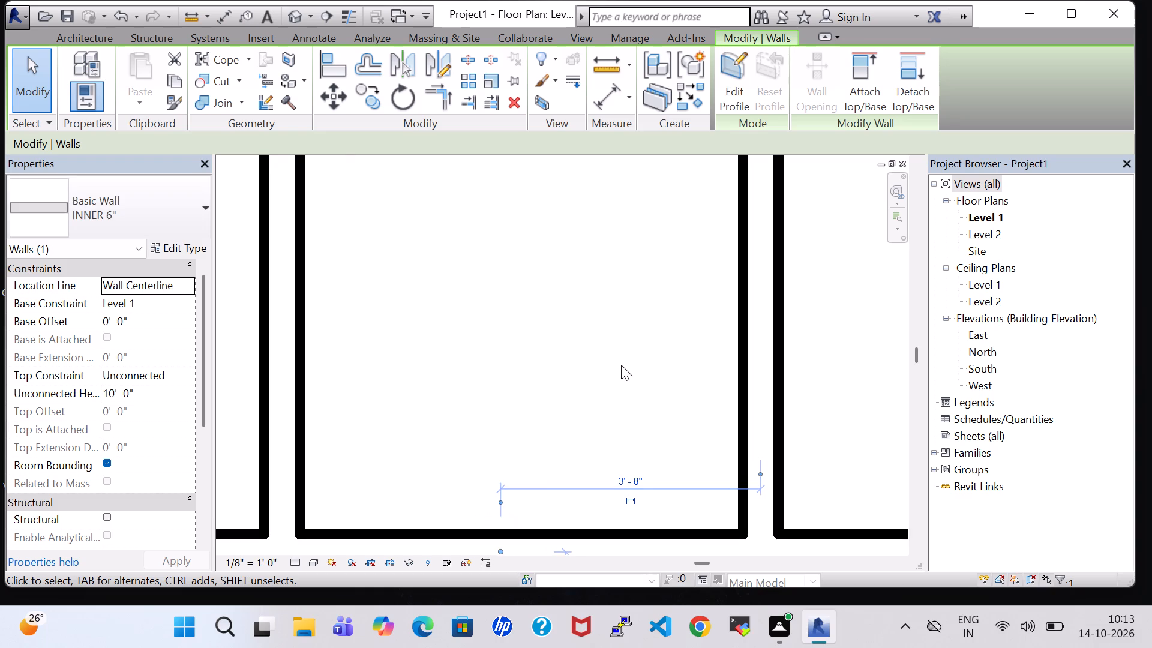
scroll(621, 365, "down", 9)
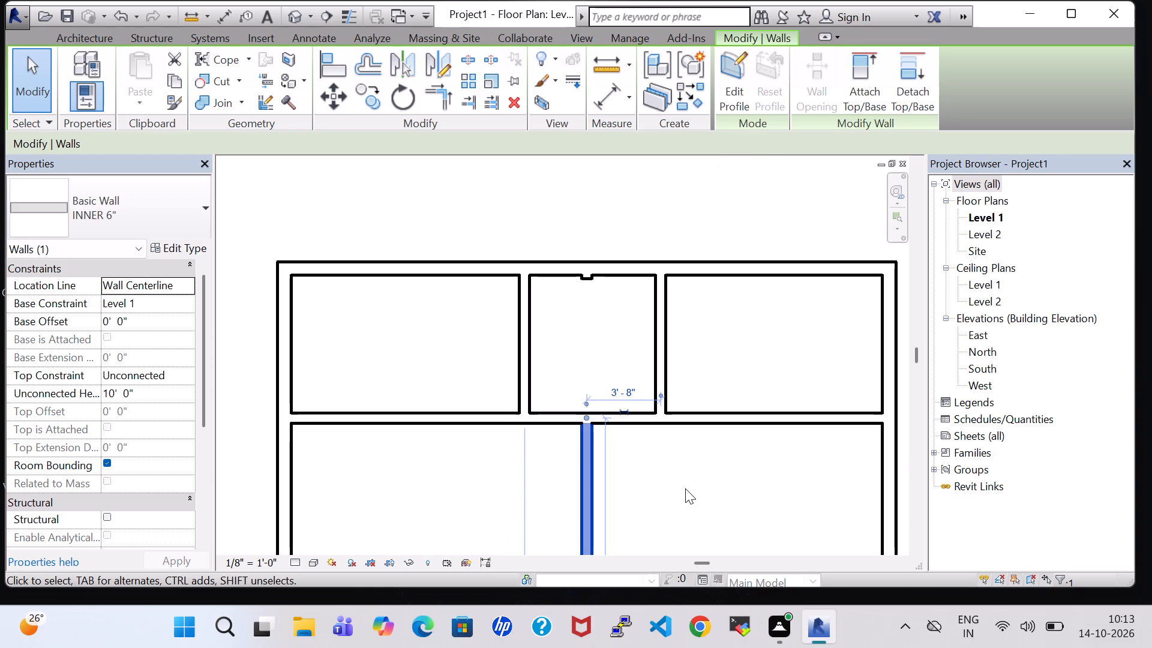
left_click(685, 488)
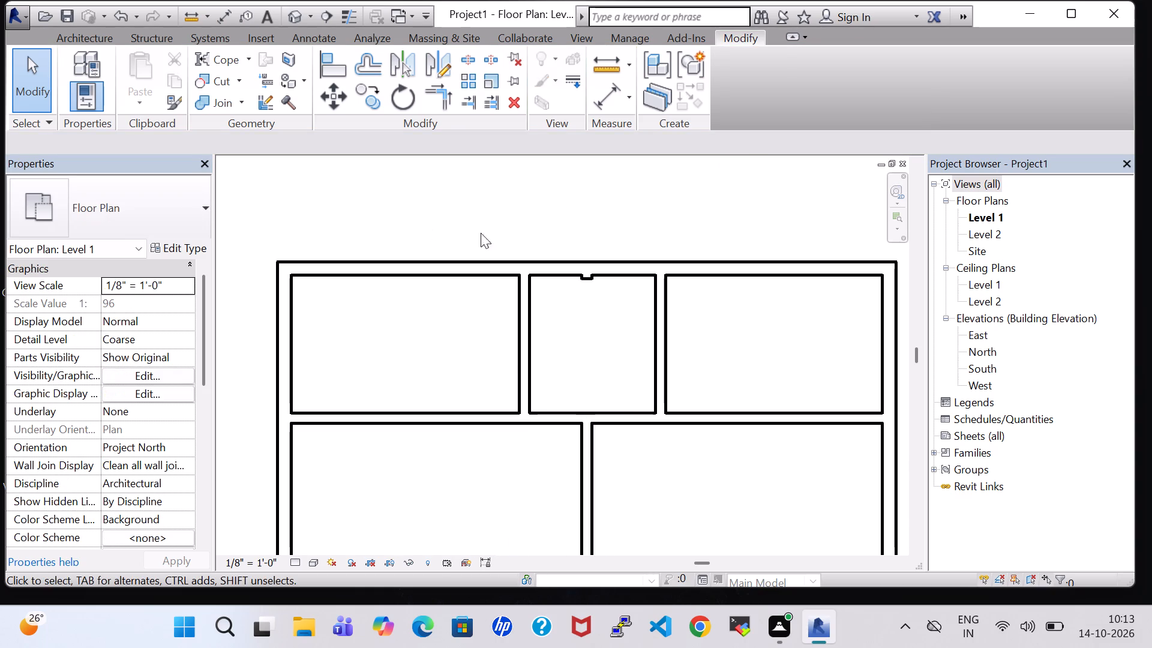
Nudge the leftover wall stub up into the top exterior wall, unjoin the elements, and delete the stub.
left_click(581, 281)
key("Up")
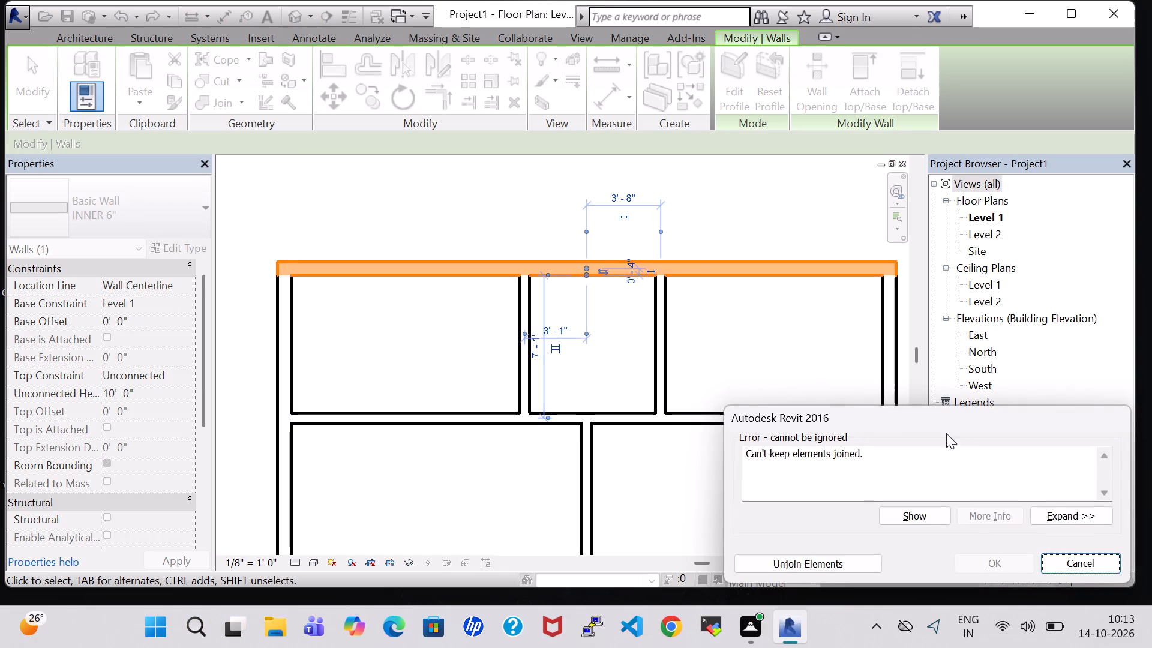
left_click(861, 563)
left_click(723, 516)
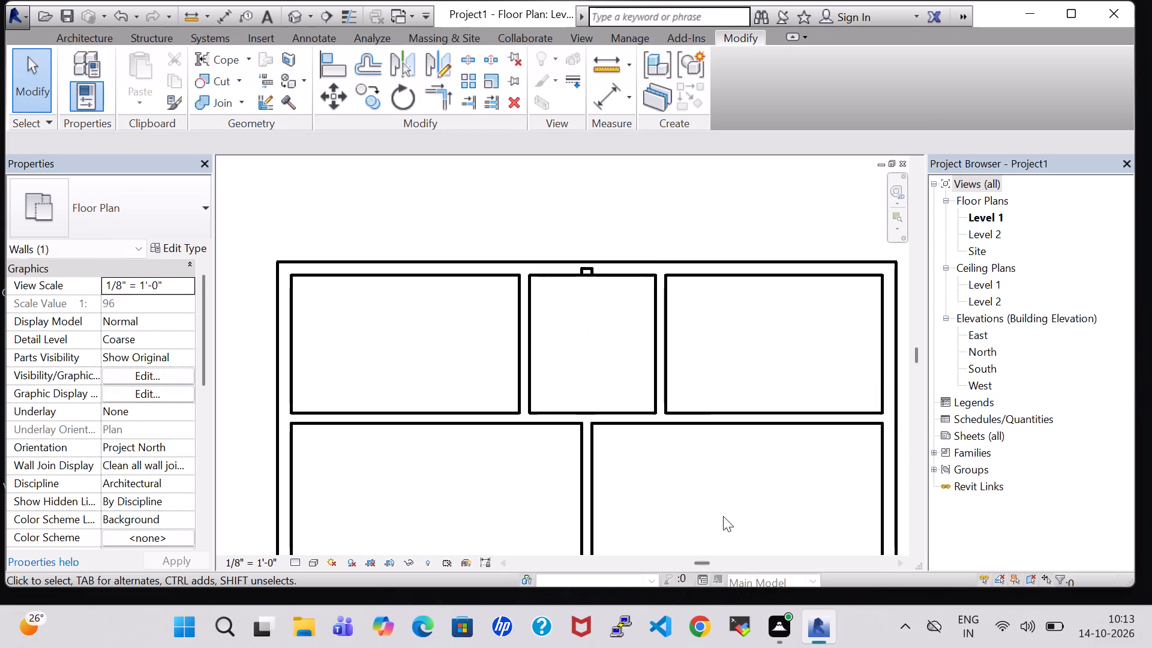
left_click(587, 270)
key("Delete")
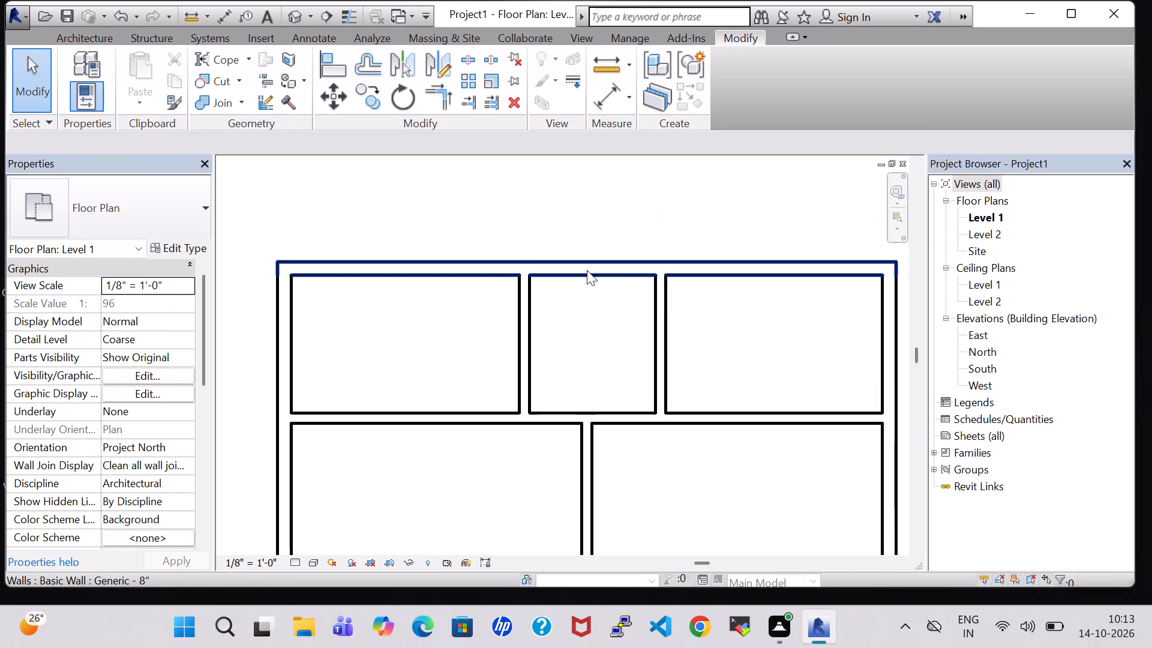
left_click(692, 179)
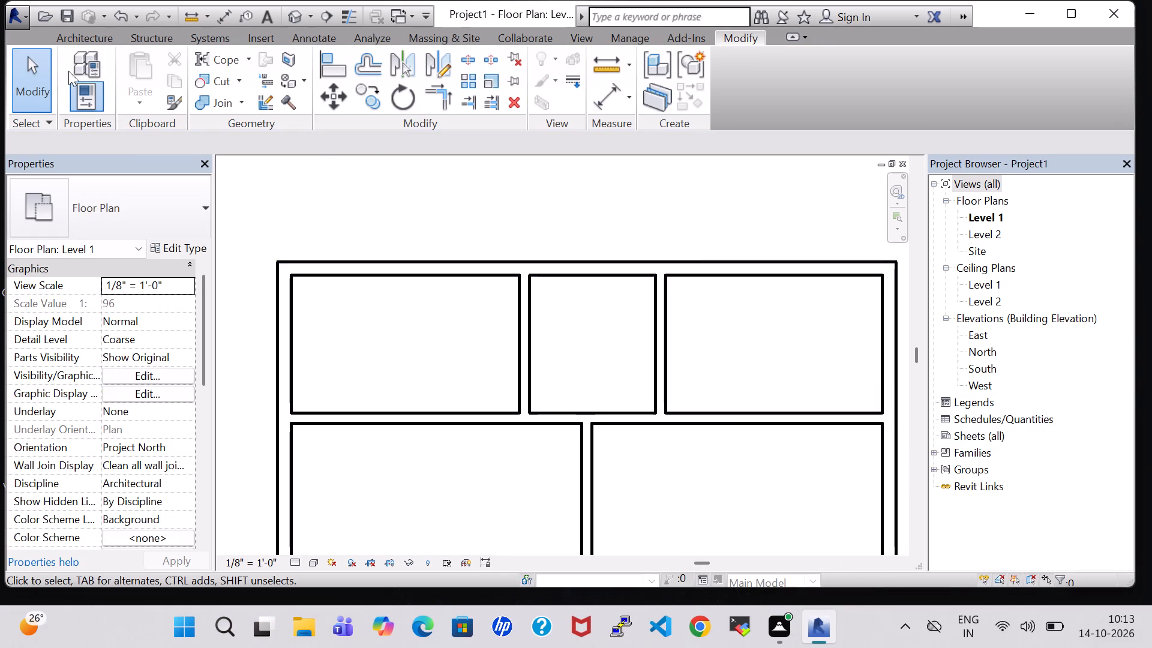
Draw a horizontal INNER 6" wall about 15'-4" long from the center wall's lower end to the left exterior wall.
scroll(401, 334, "down", 2)
middle_click_drag(447, 458, 460, 409)
middle_click_drag(473, 410, 472, 287)
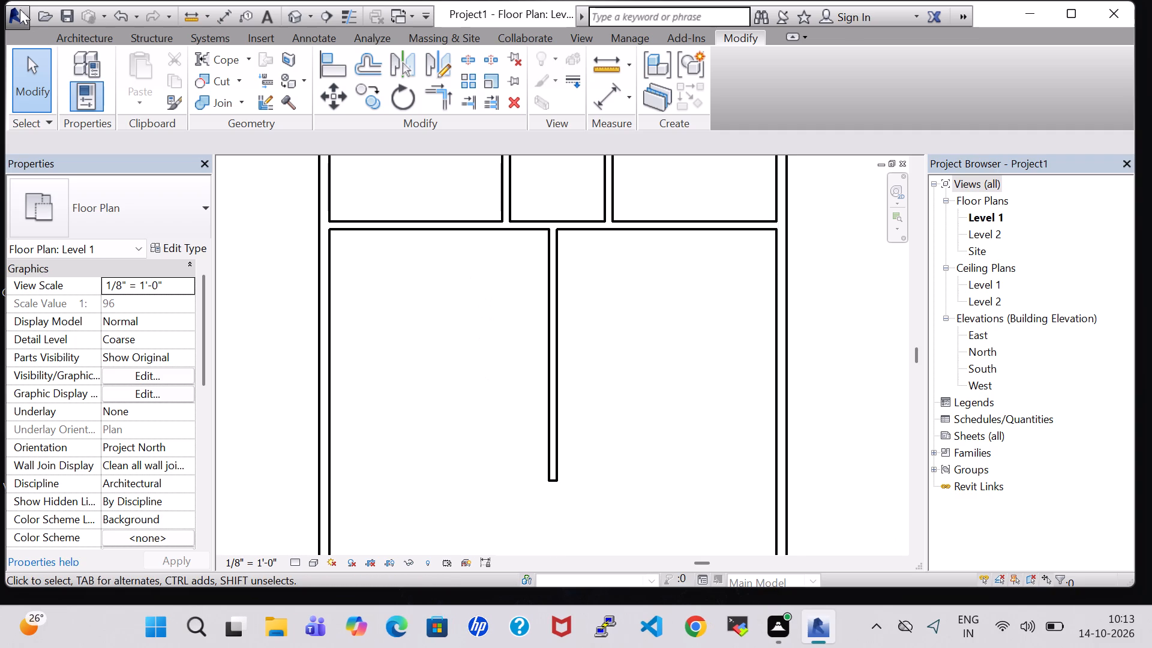
left_click(76, 44)
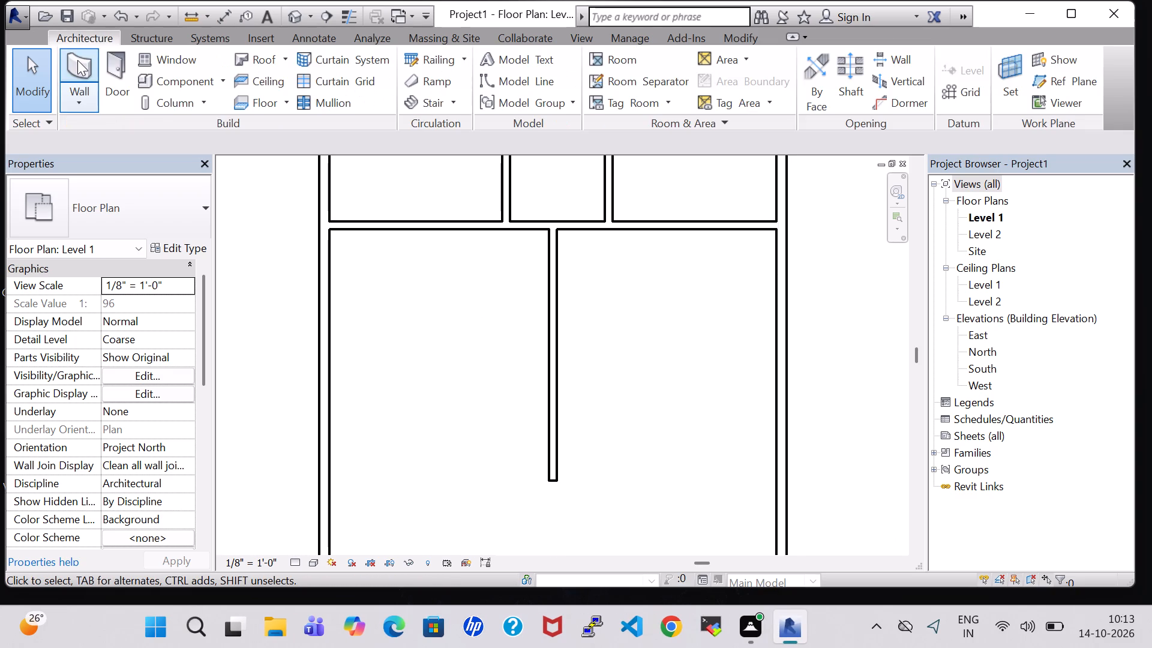
left_click(77, 60)
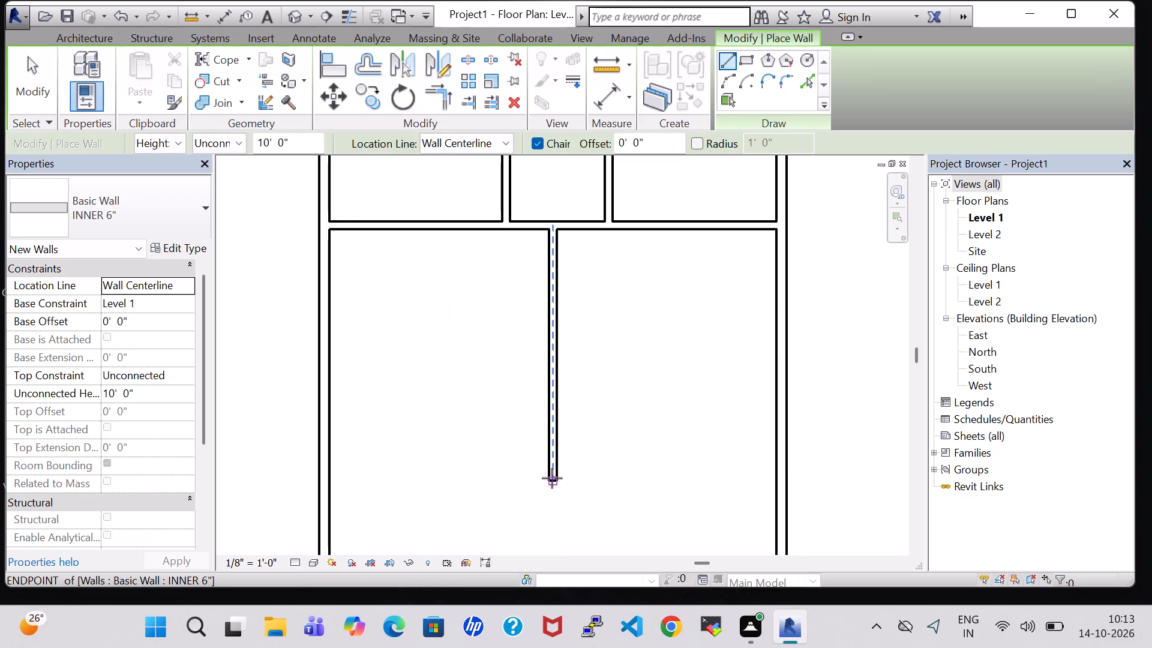
left_click(552, 478)
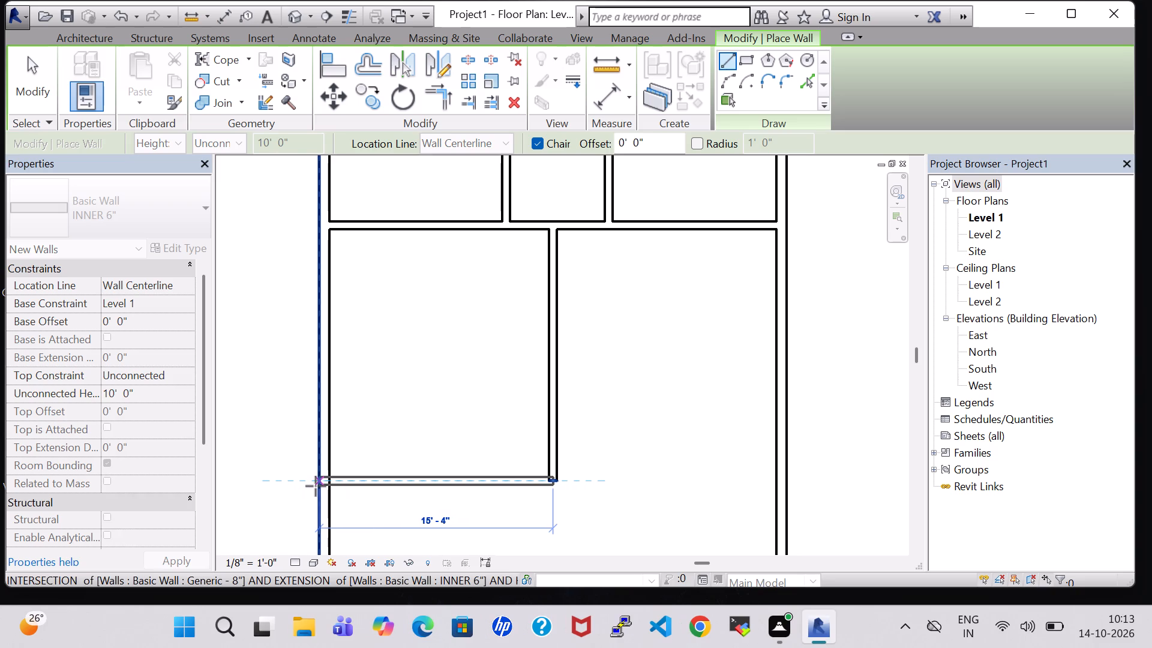
left_click(316, 486)
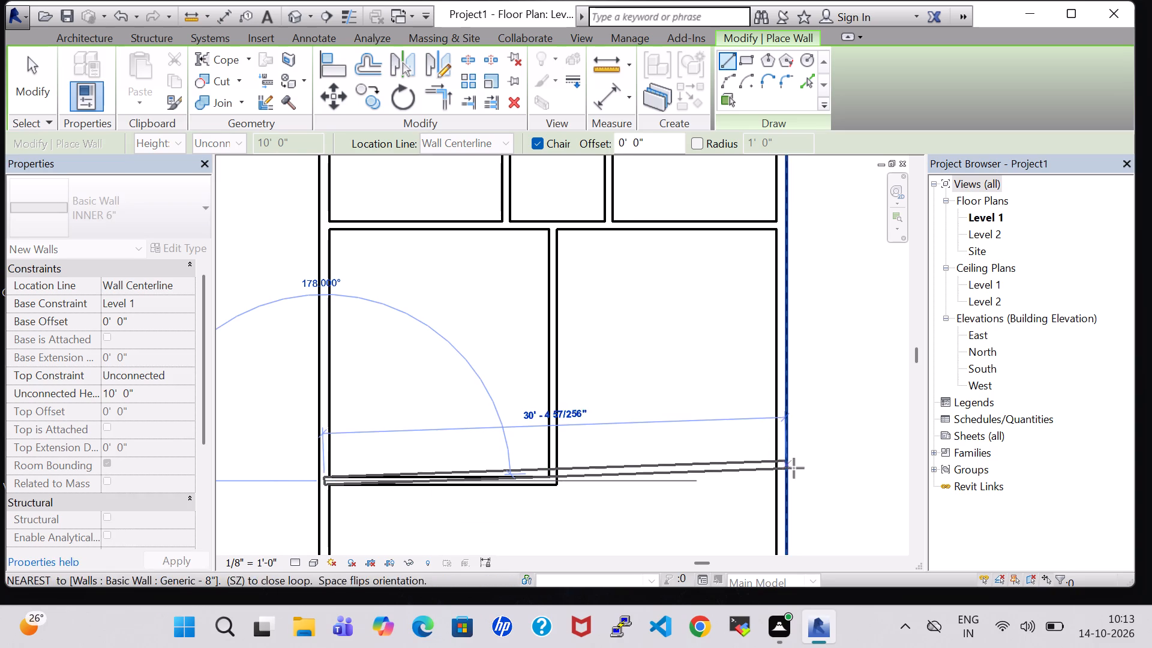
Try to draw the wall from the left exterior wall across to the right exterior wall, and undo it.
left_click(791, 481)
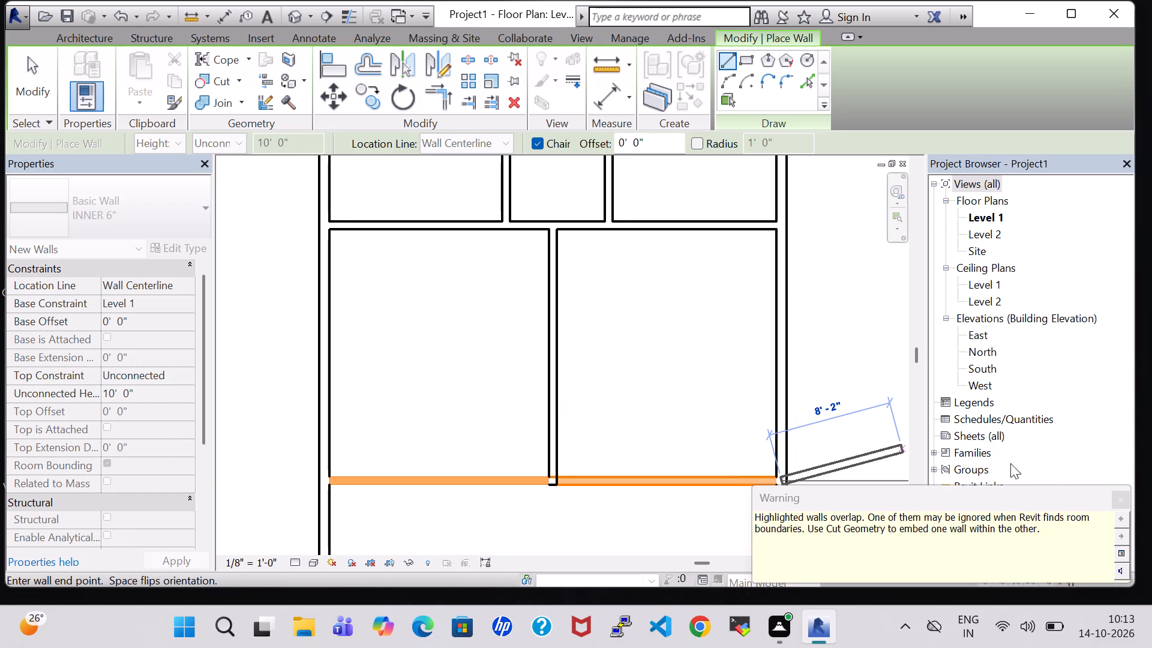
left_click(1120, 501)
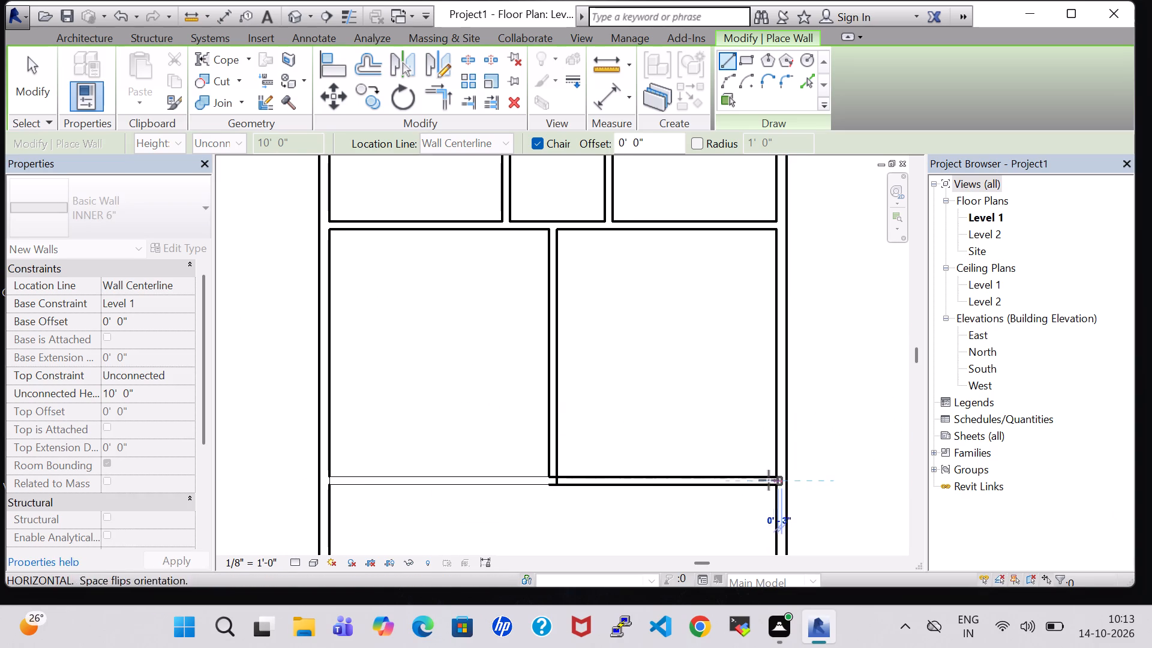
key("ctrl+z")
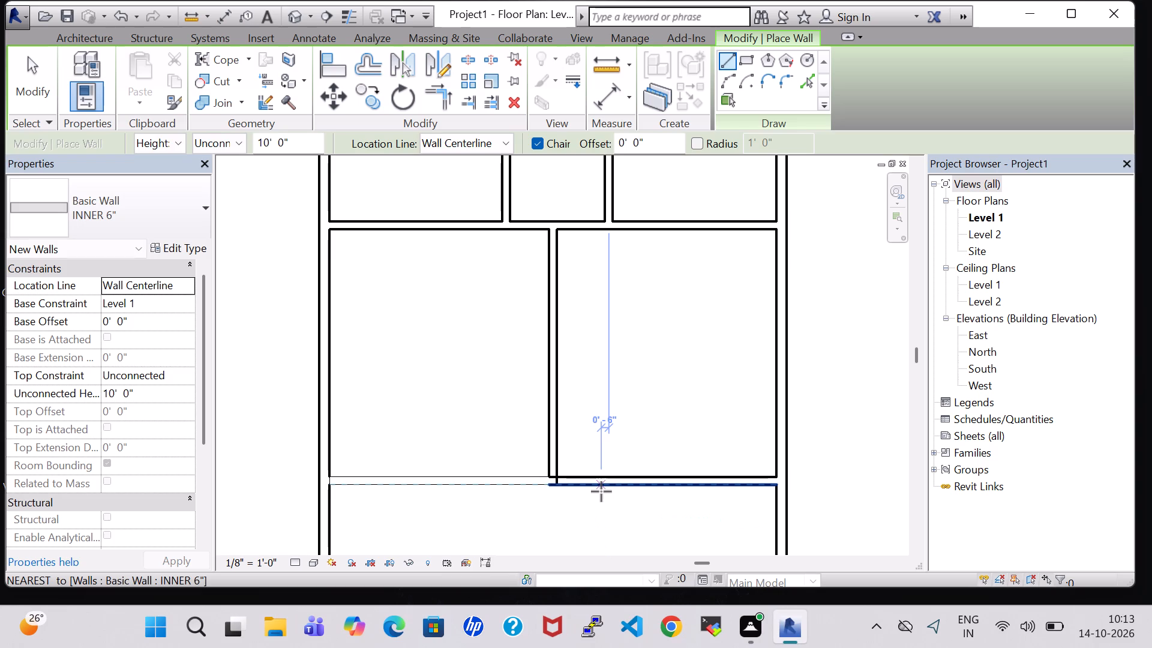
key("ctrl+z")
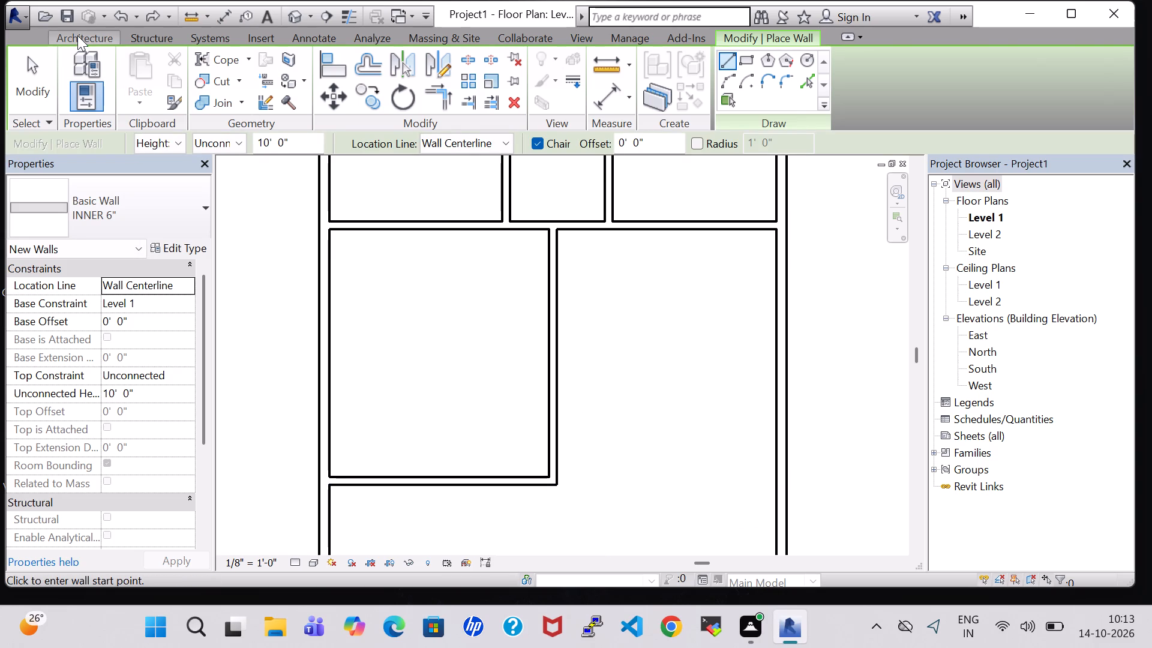
Draw a horizontal INNER 6" wall about 15'-0" long from the center wall's lower end to the right exterior wall.
left_click(77, 35)
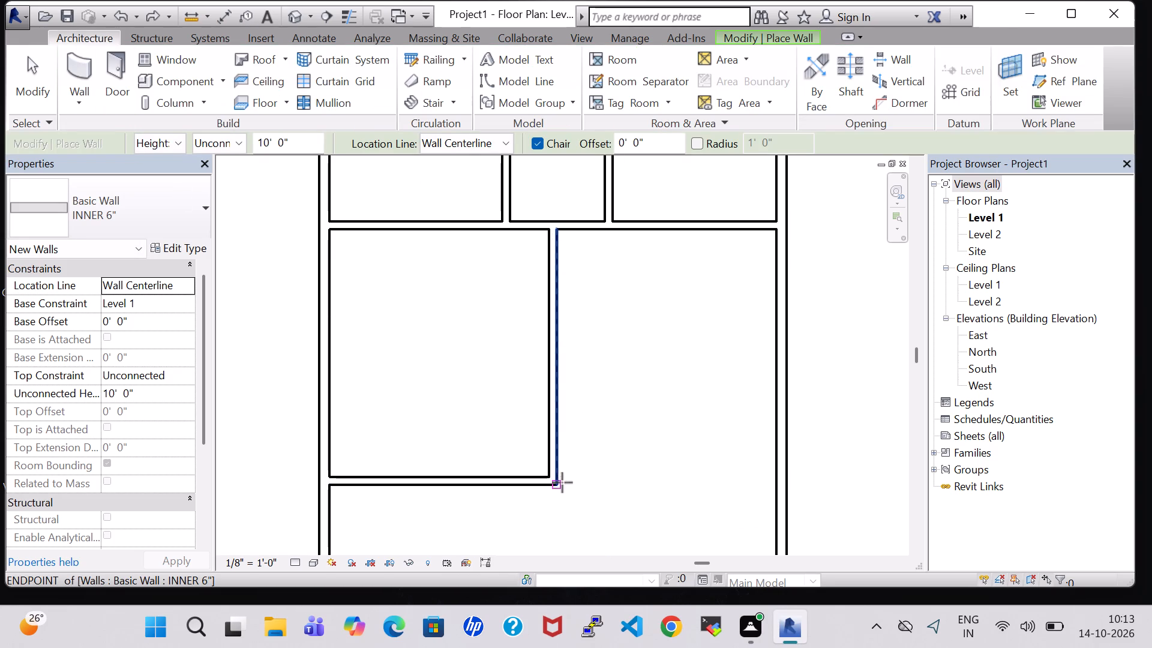
left_click(554, 481)
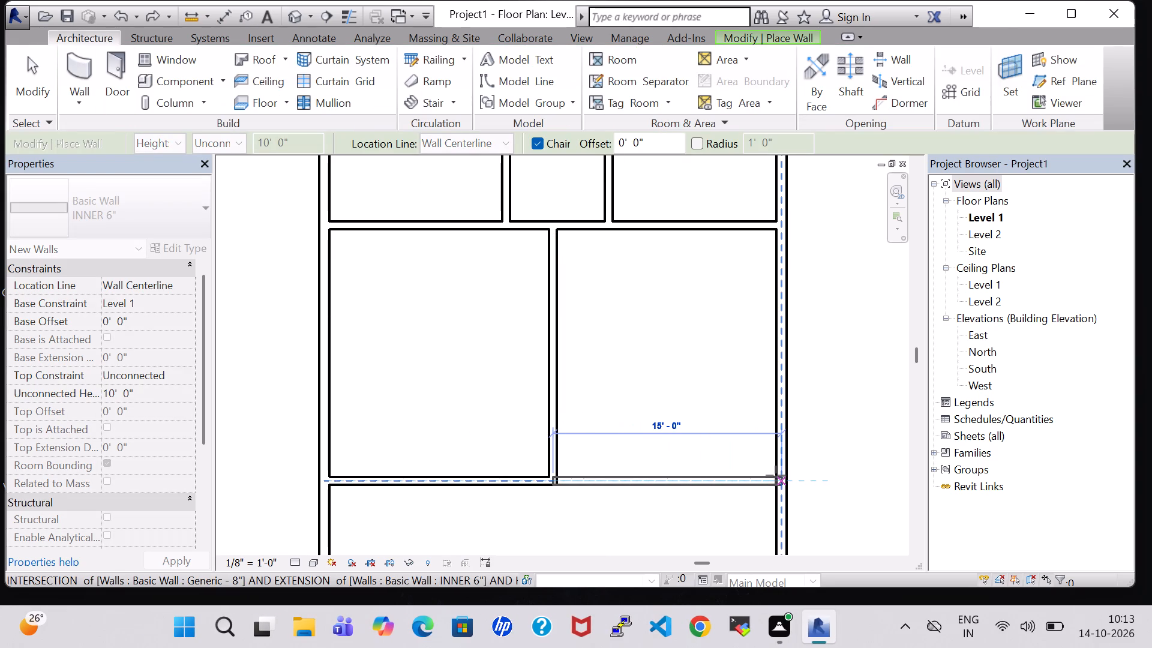
left_click(776, 476)
scroll(684, 394, "down", 3)
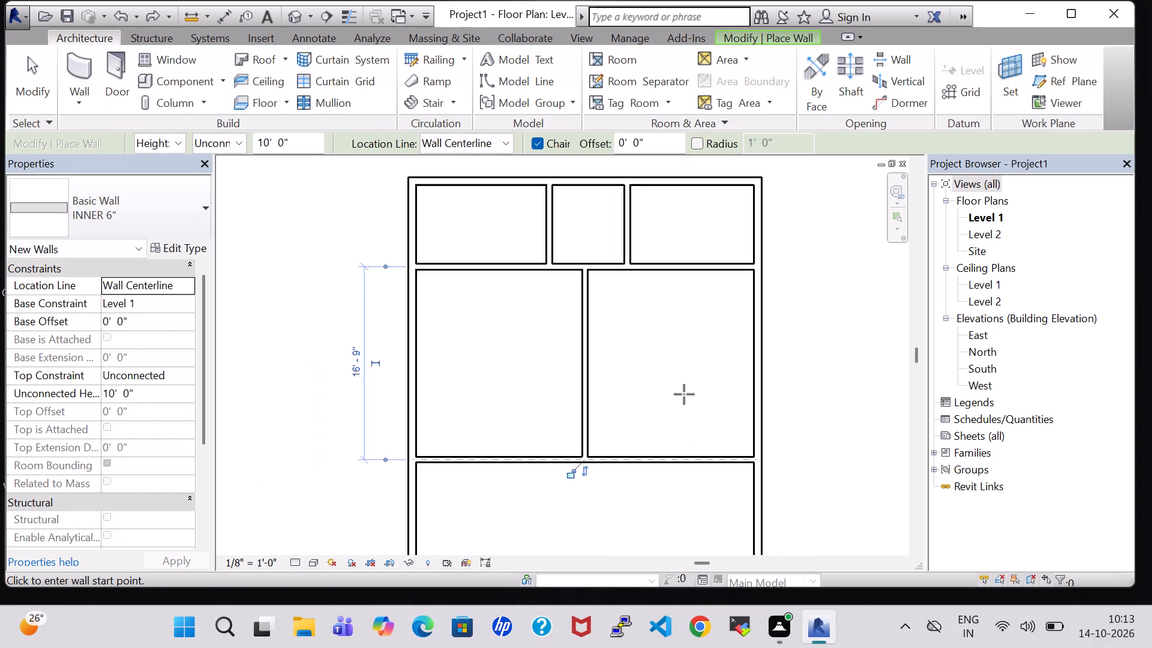
middle_click_drag(684, 394, 677, 388)
scroll(644, 402, "down", 3)
key("Escape")
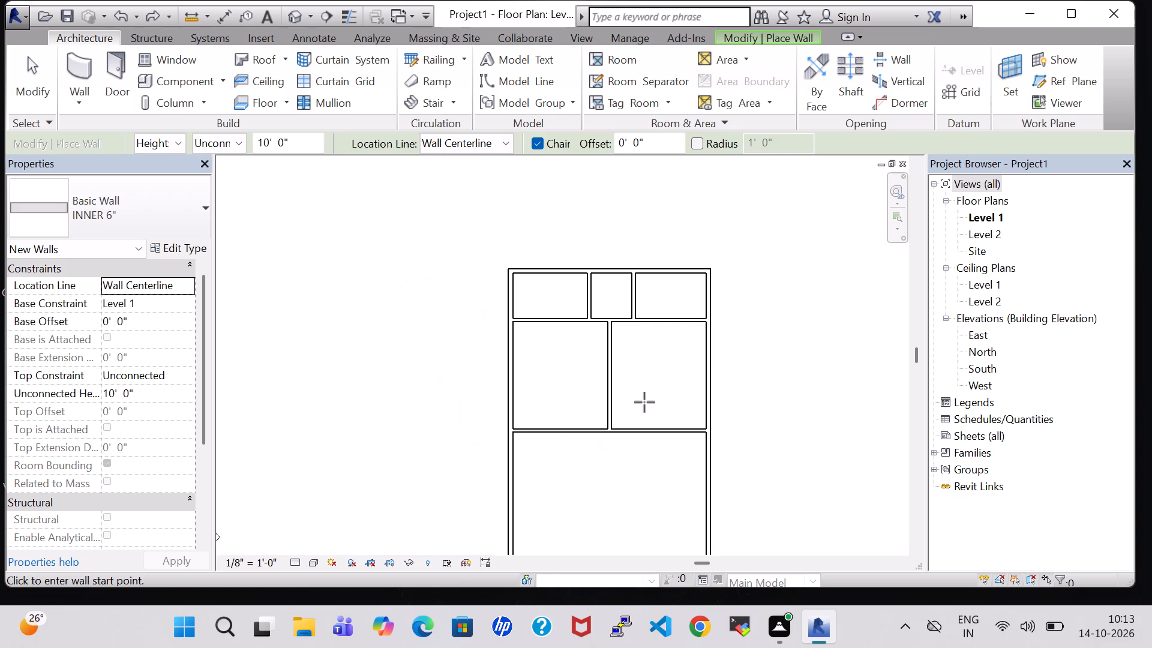
key("Escape")
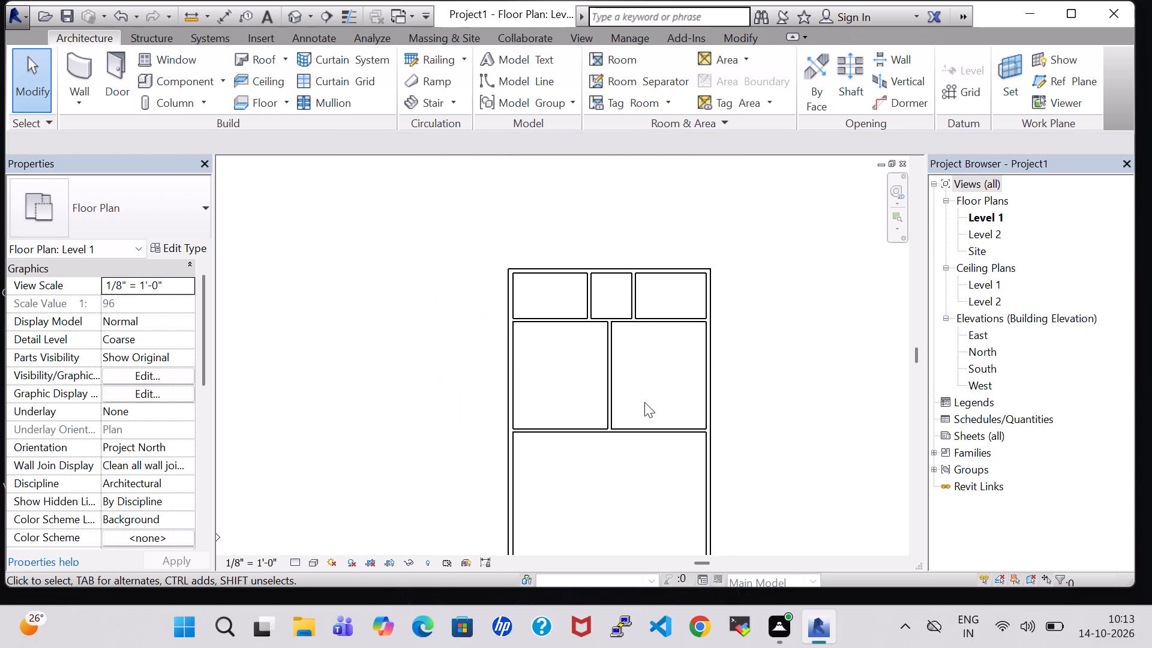
Enclose a narrow room along the left exterior wall with a vertical wall about 21'-9" long below the horizontal wall and a short closing wall.
middle_click_drag(555, 476, 565, 380)
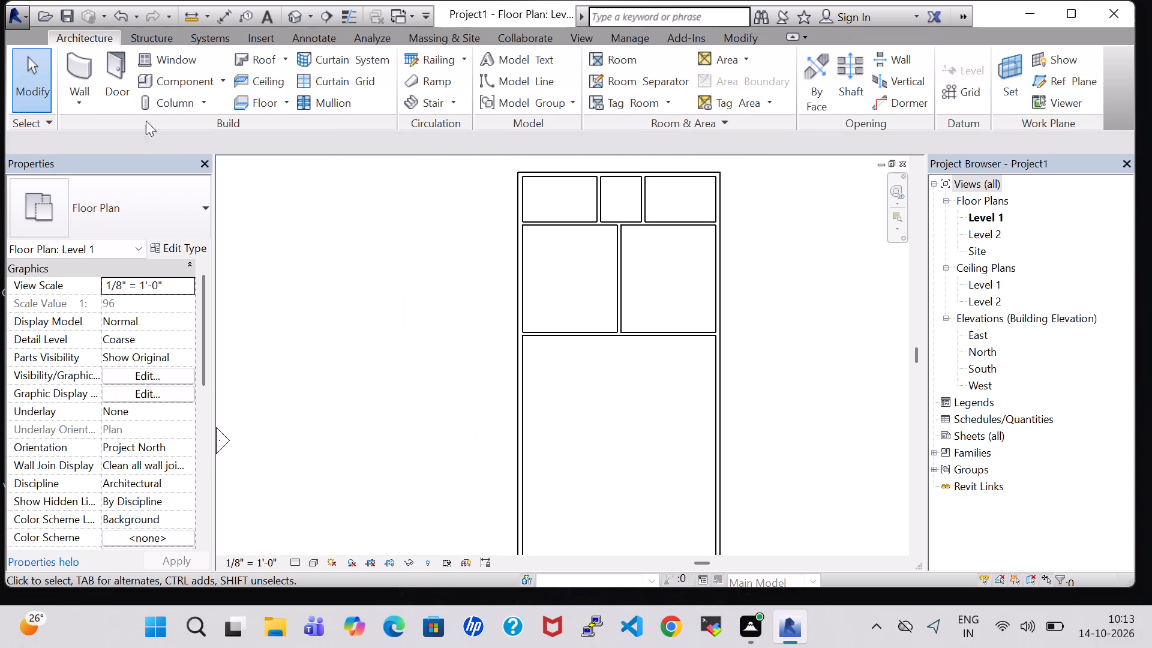
left_click(83, 66)
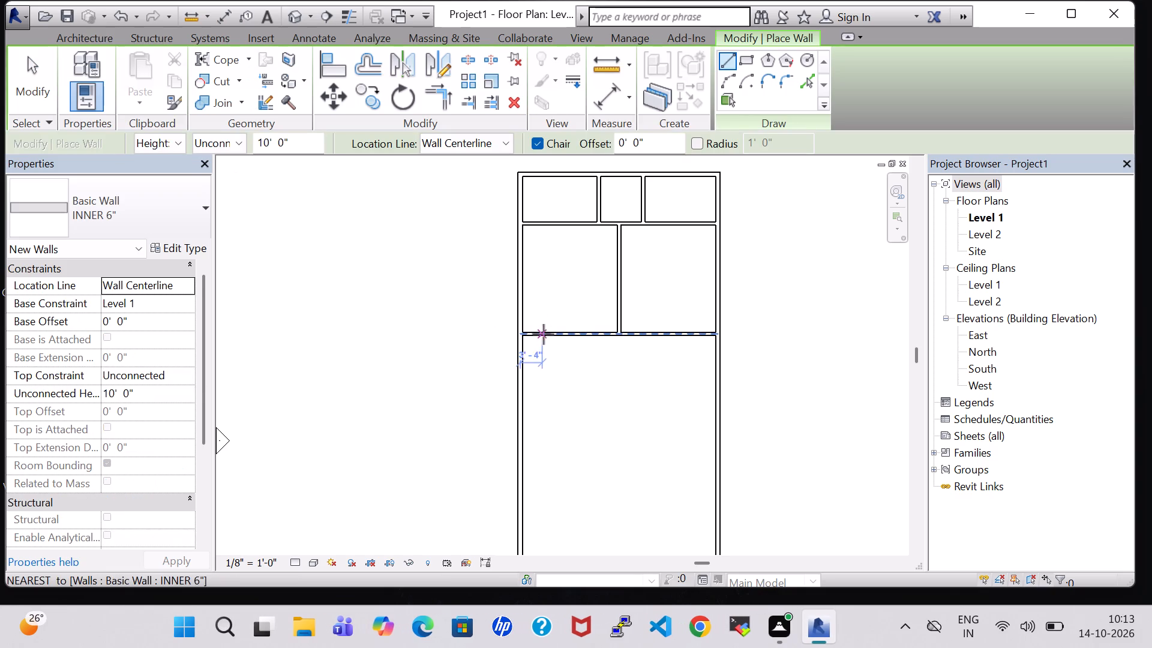
left_click(547, 335)
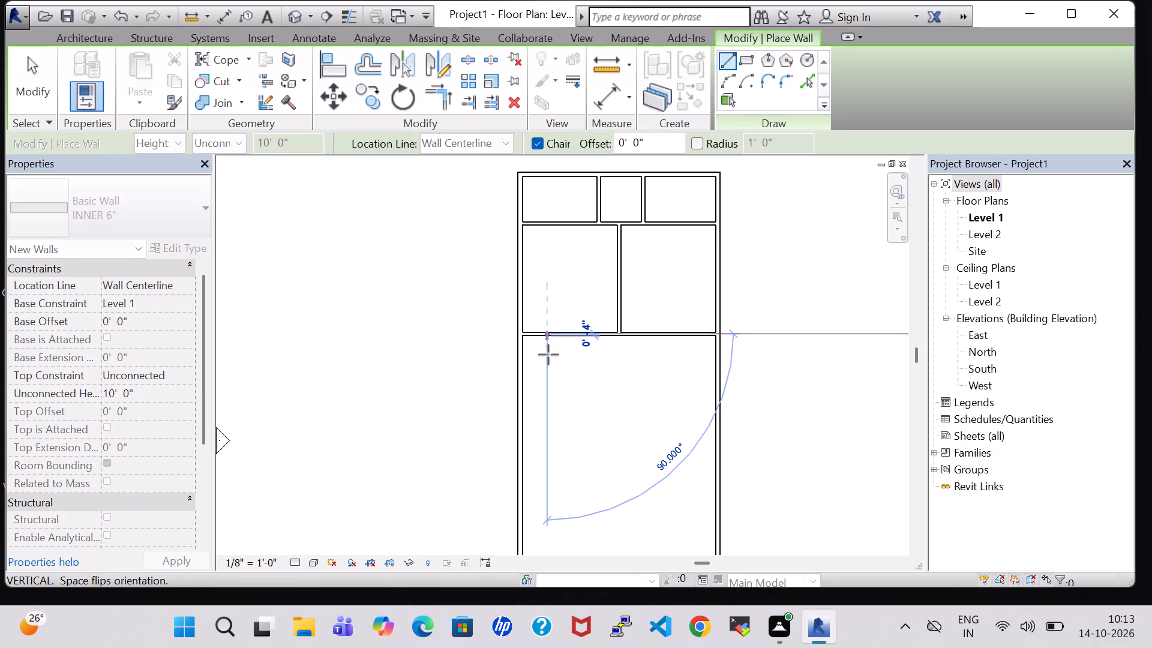
middle_click_drag(546, 506, 557, 447)
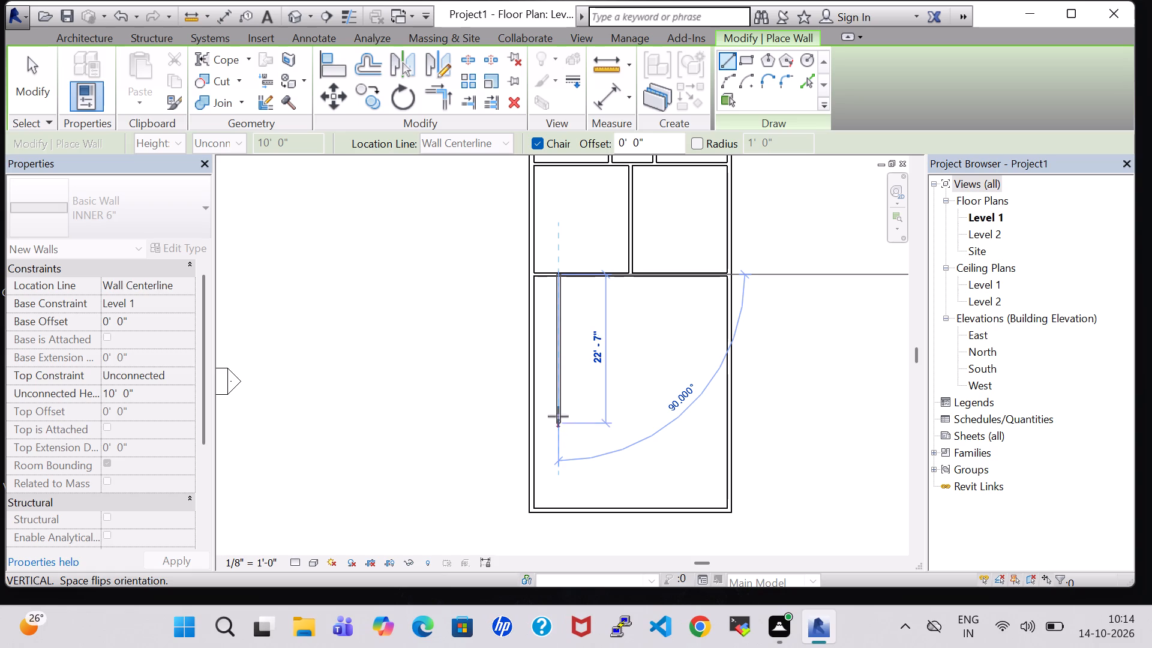
left_click(559, 418)
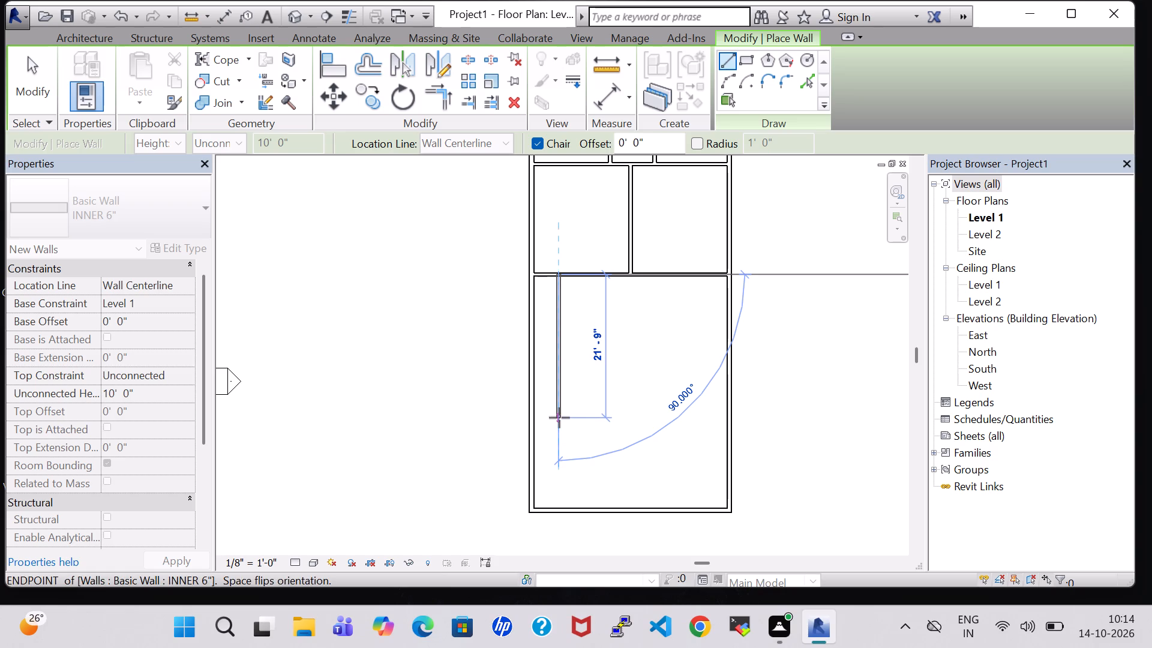
left_click(533, 419)
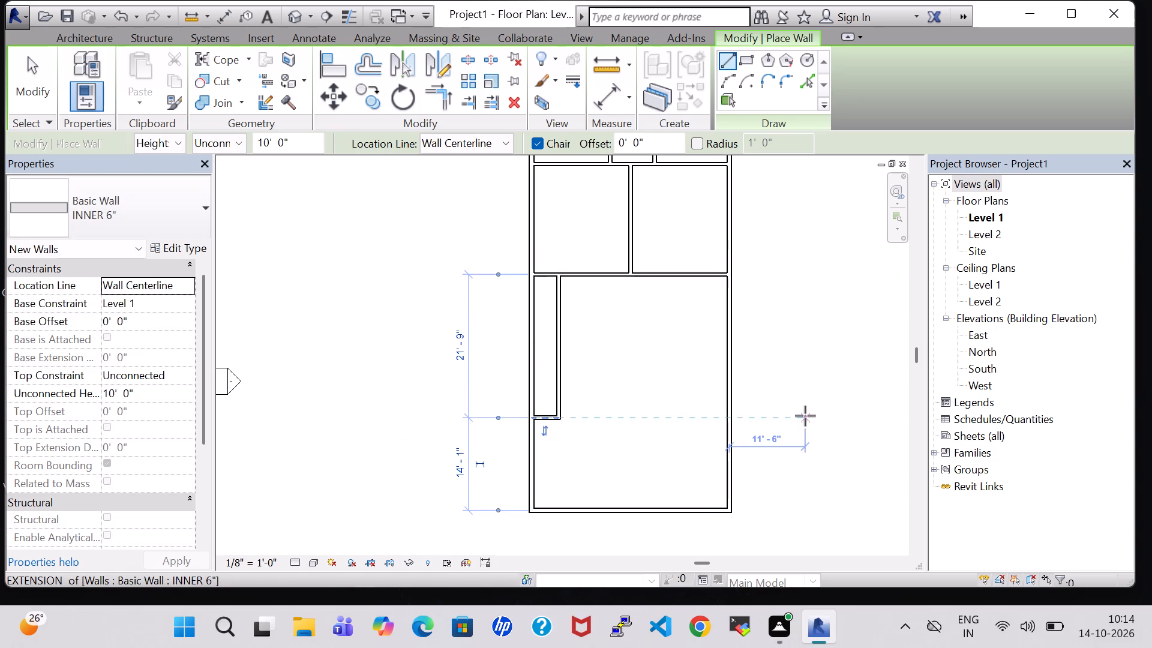
key("Escape")
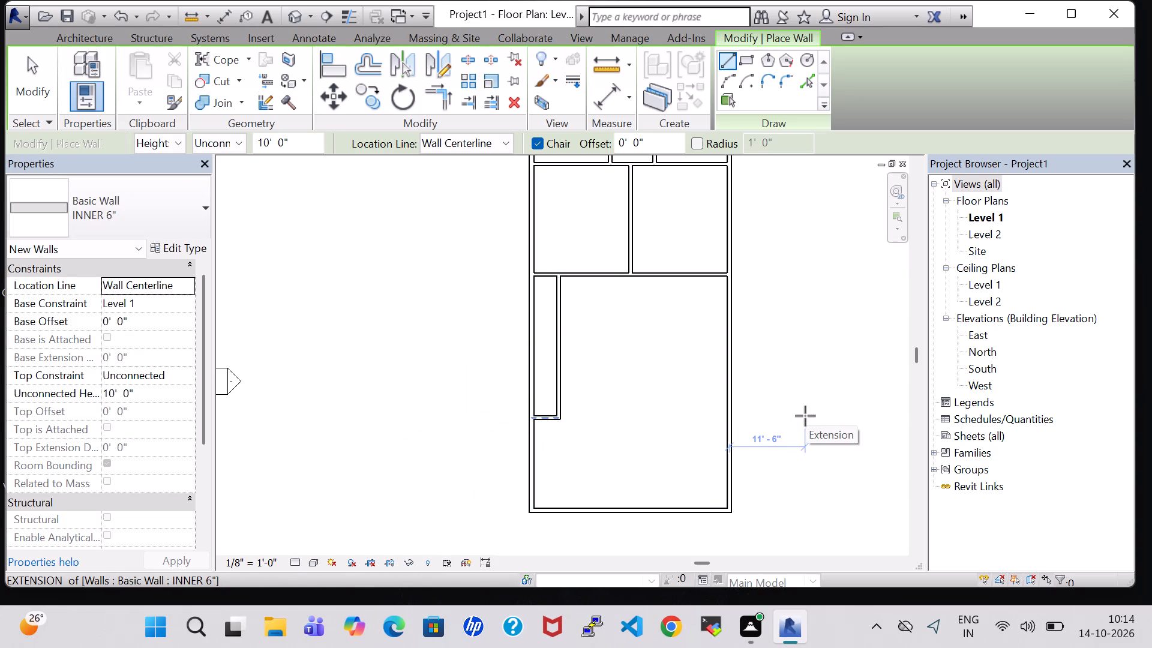
Draw three INNER 6" walls enclosing a room about 9'-7" by 12'-5" against the lower part of the narrow room's vertical wall.
left_click(557, 419)
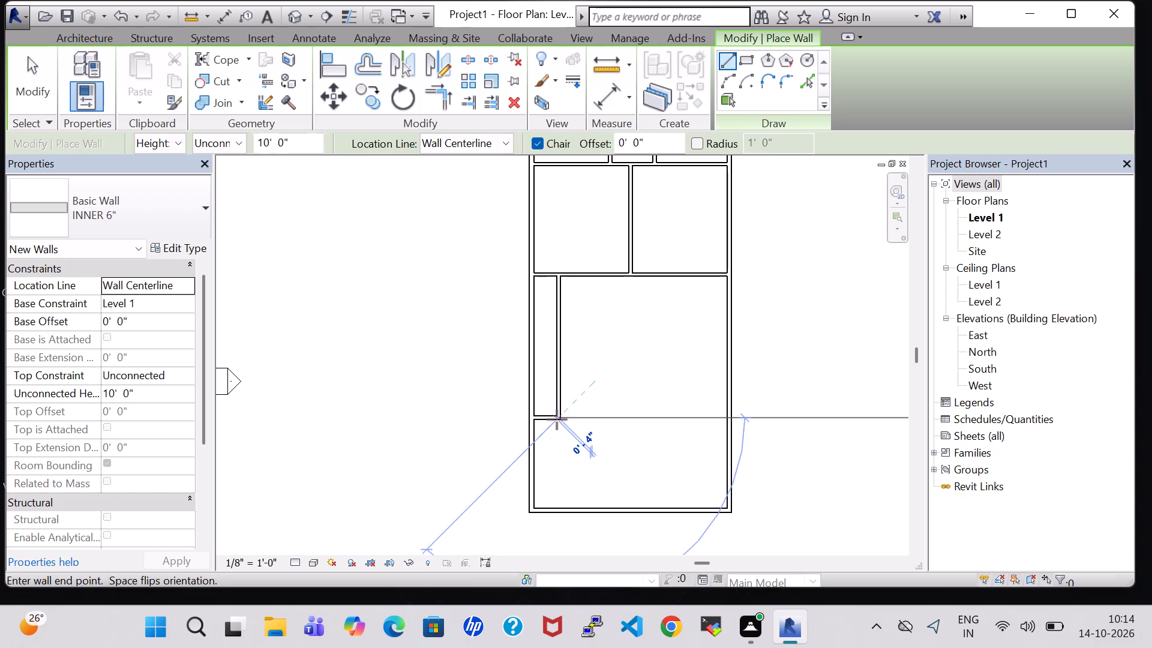
left_click(622, 420)
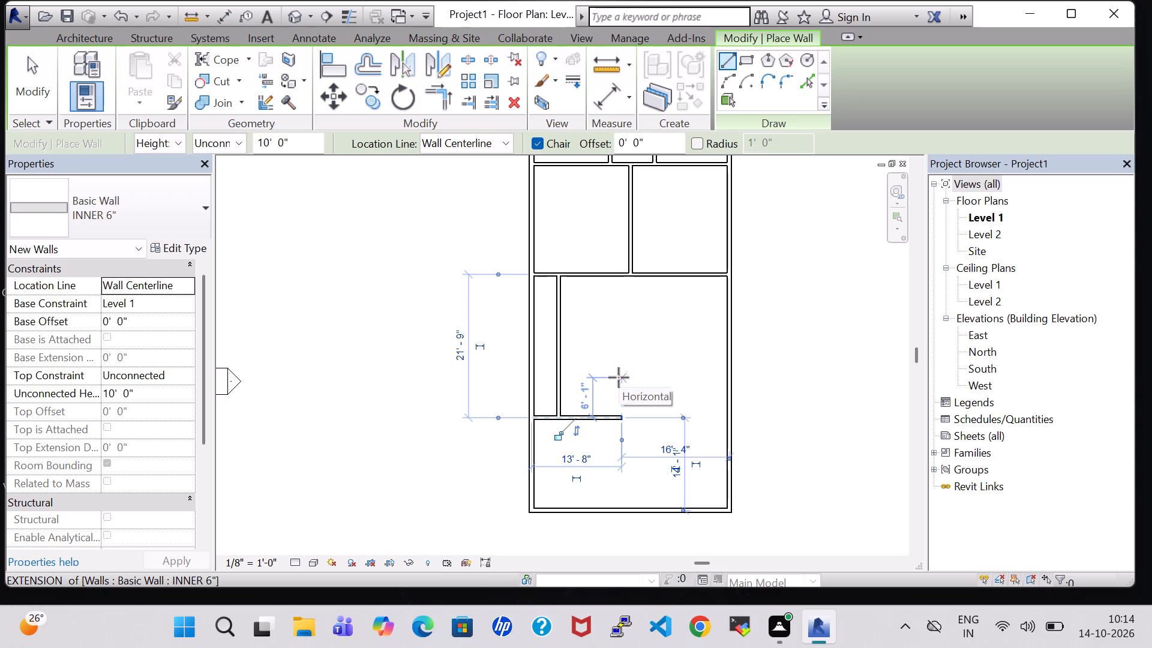
left_click(617, 336)
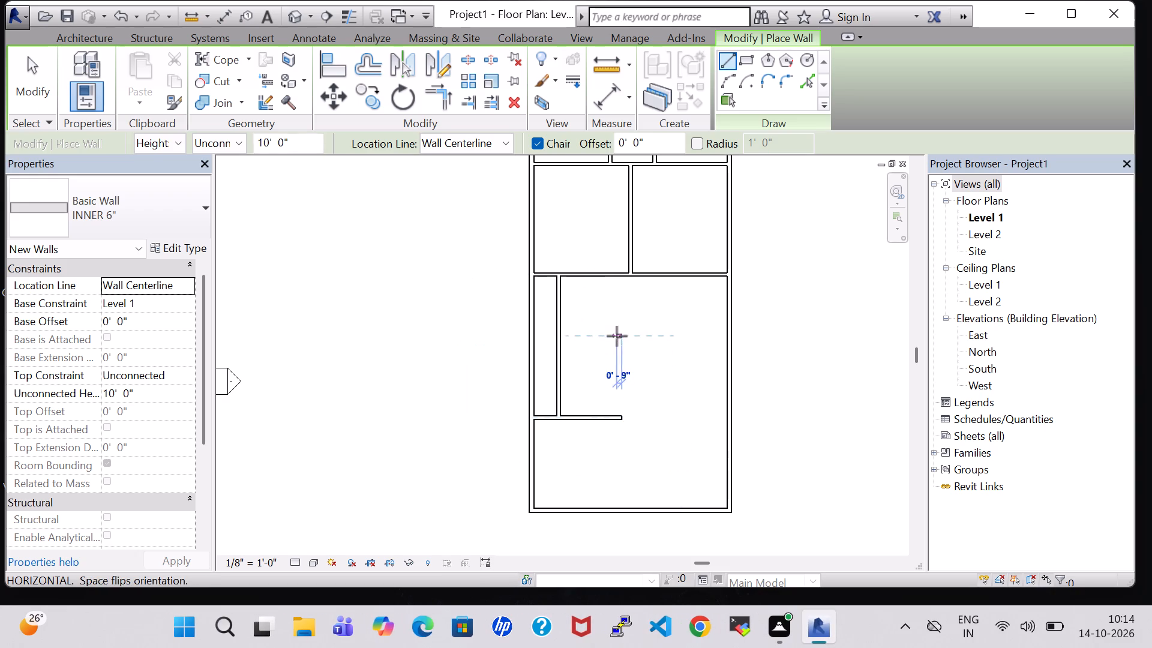
left_click(560, 337)
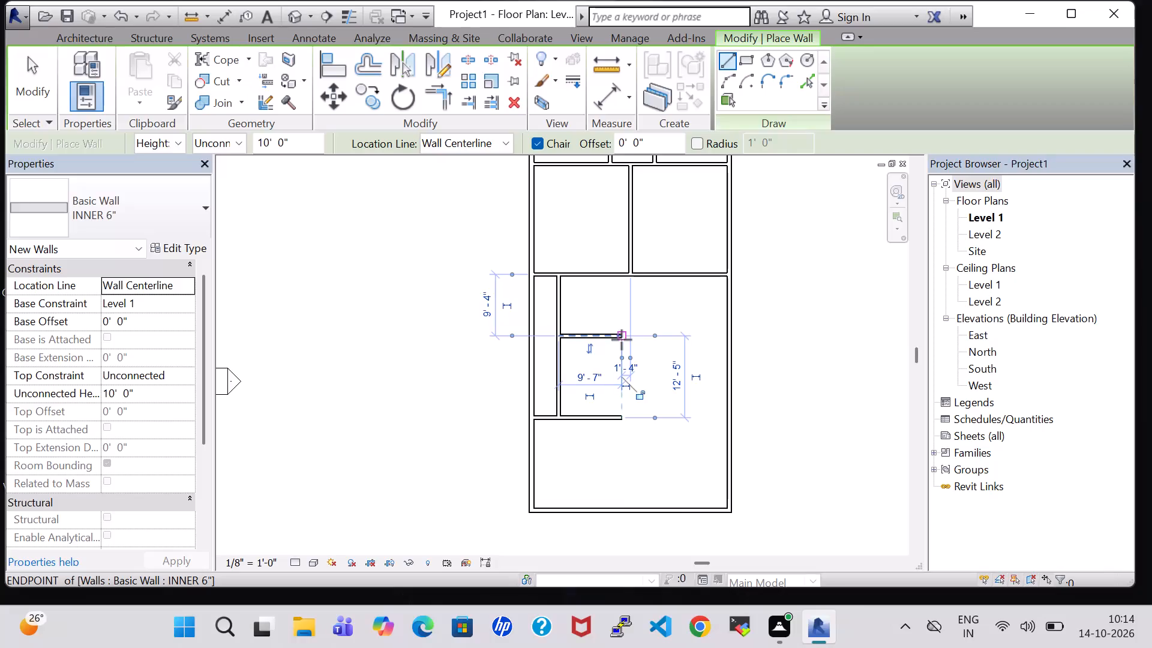
left_click(622, 340)
left_click(621, 416)
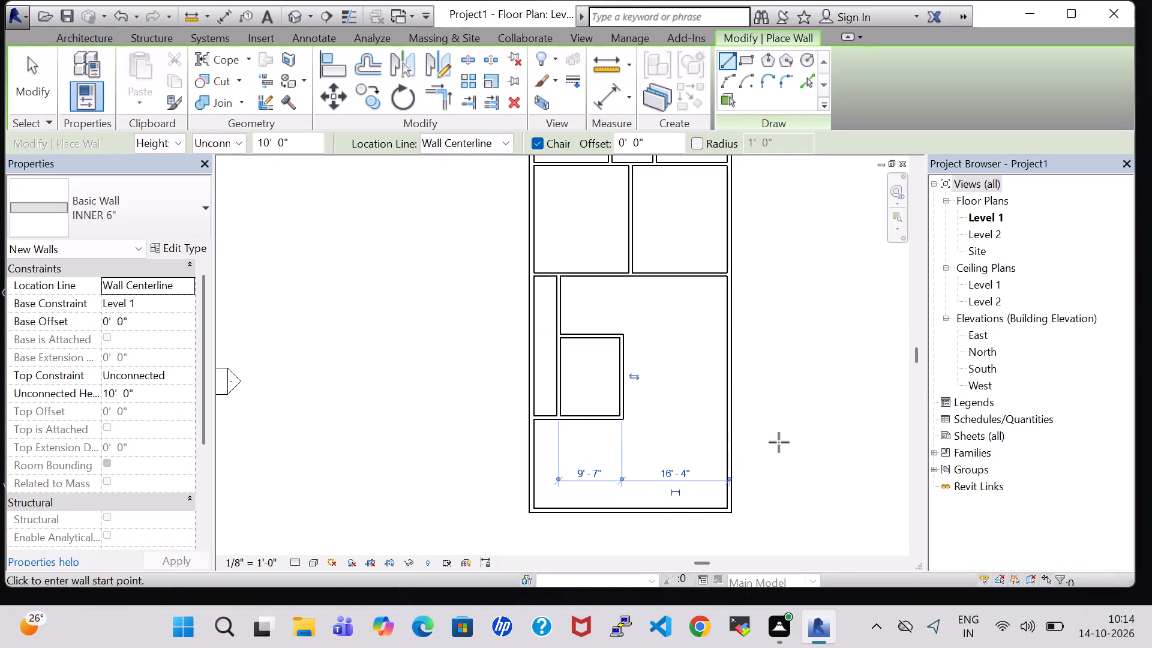
key("Escape")
key("Escape")
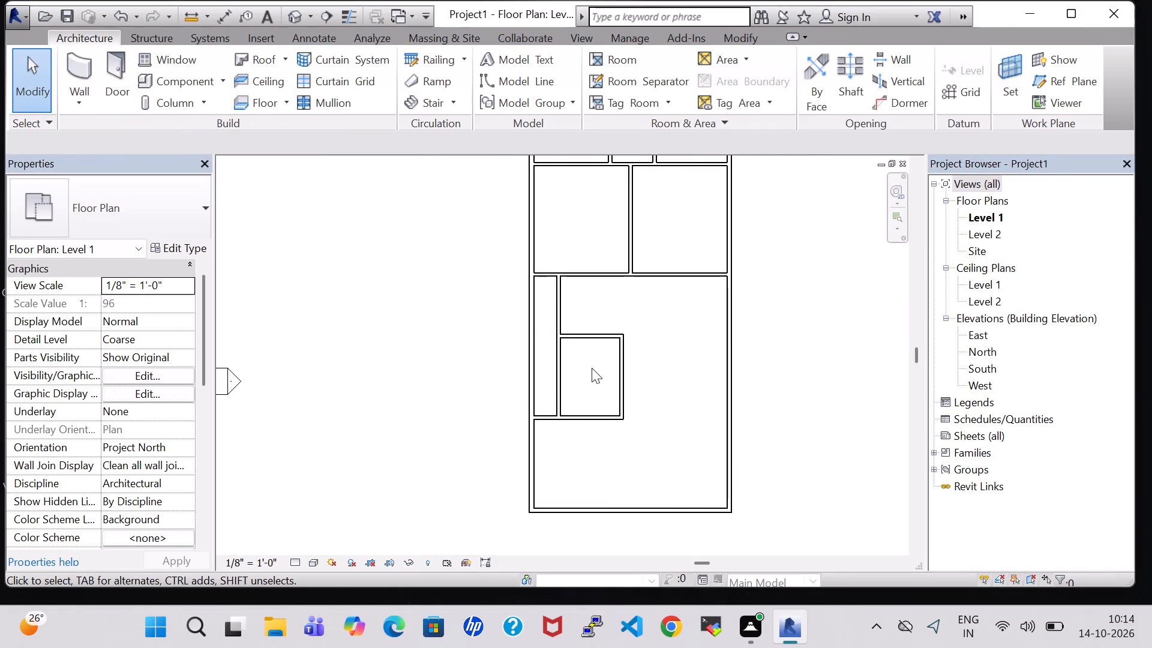
Divide the new 9'-7" wide room with a horizontal wall about 4'-9" above its lower wall.
left_click(77, 76)
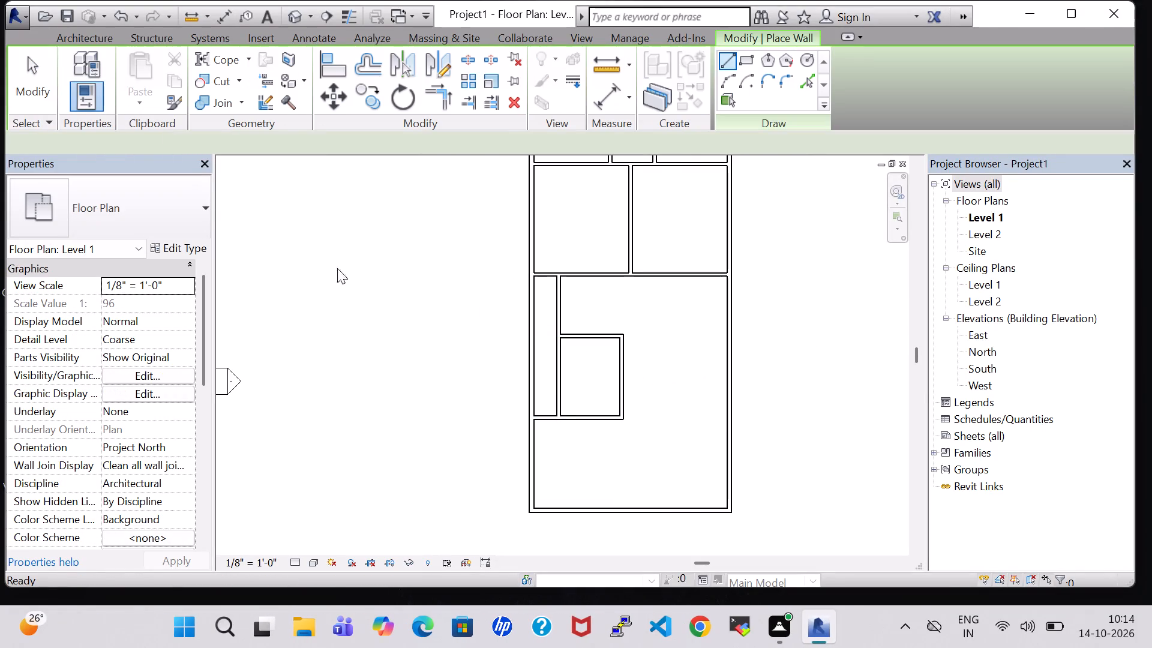
left_click(559, 386)
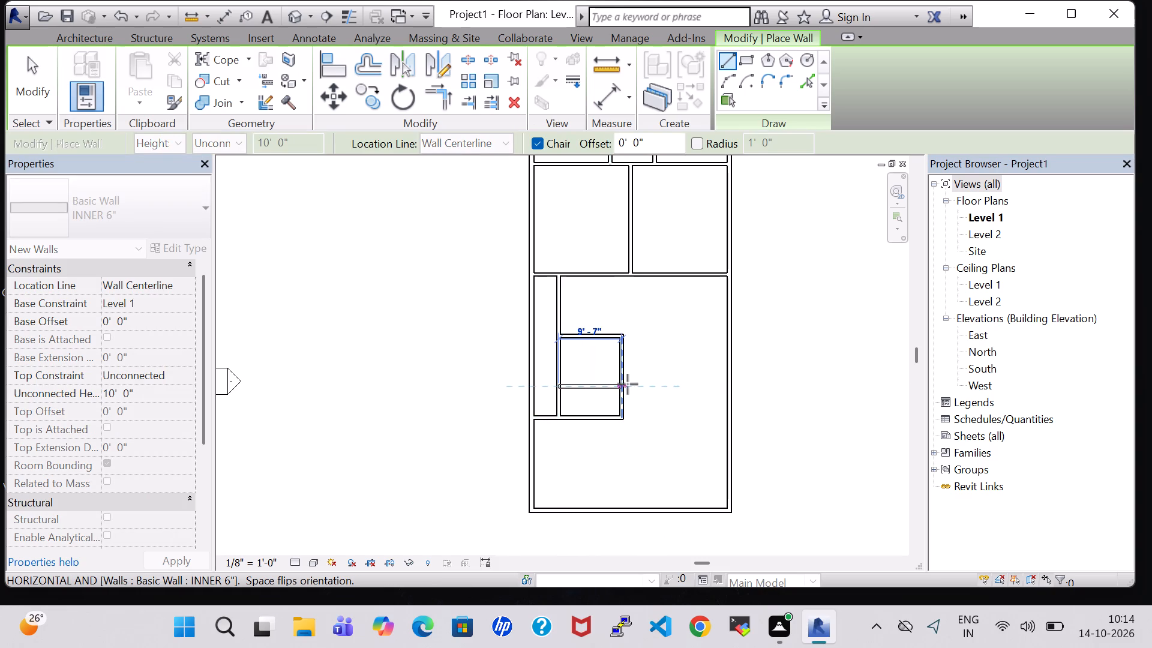
left_click(625, 384)
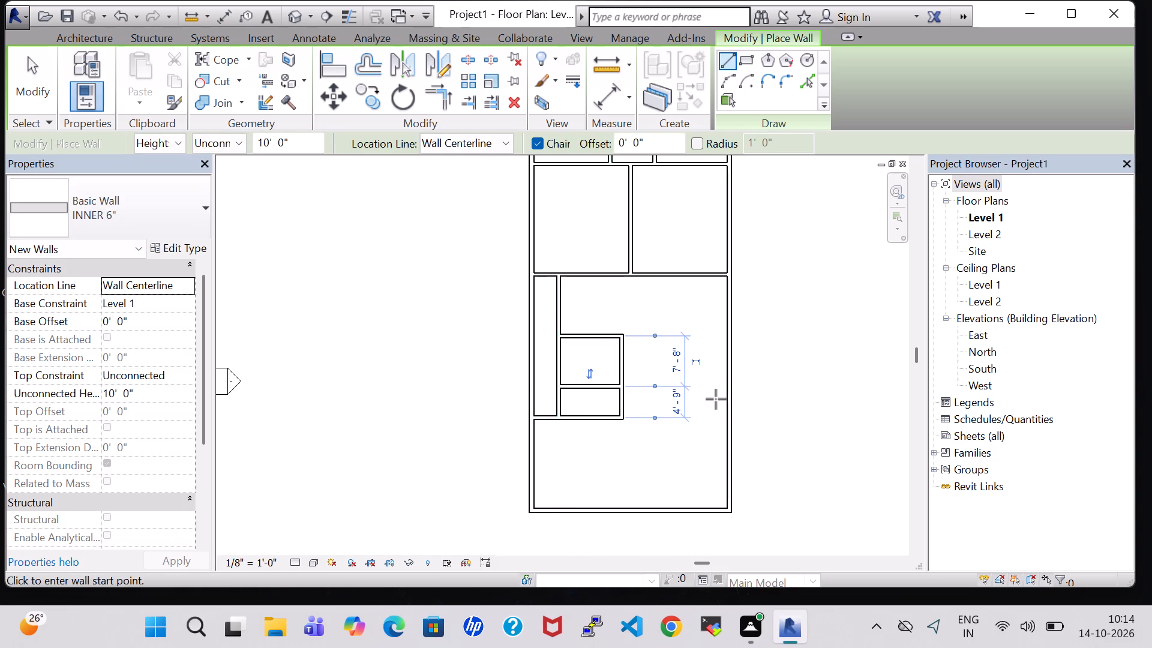
key("Escape")
key("Escape")
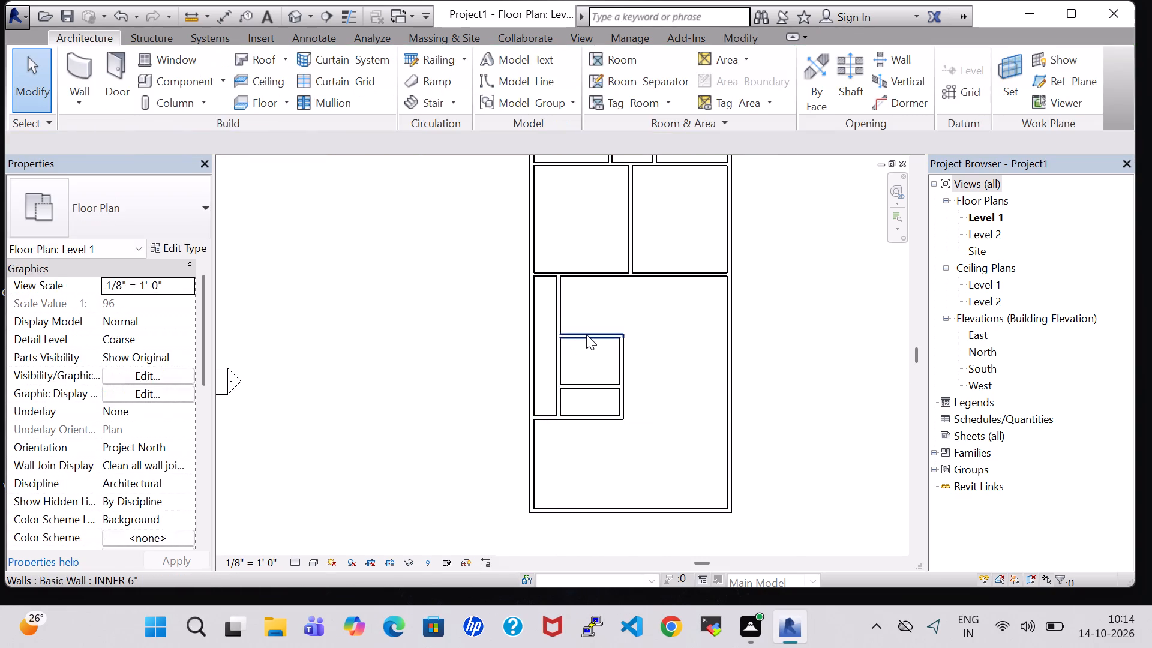
Nudge the divided room's top wall up to about 8'-10" above the dividing wall.
left_click(586, 334)
key("Up")
key("Up")
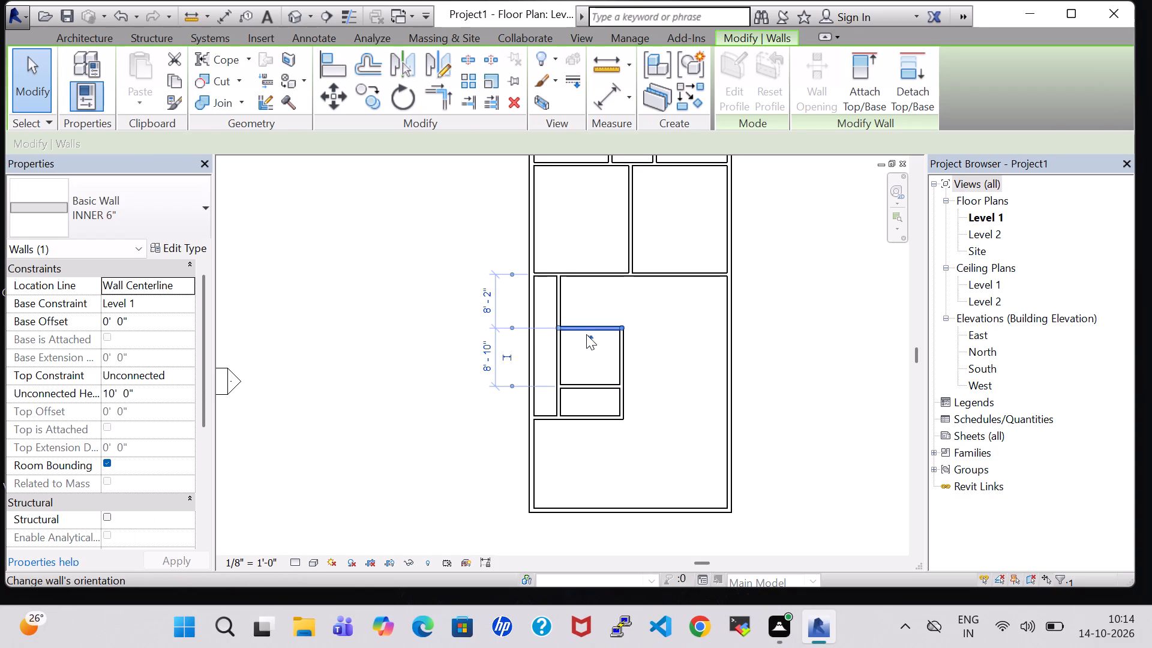
left_click(841, 352)
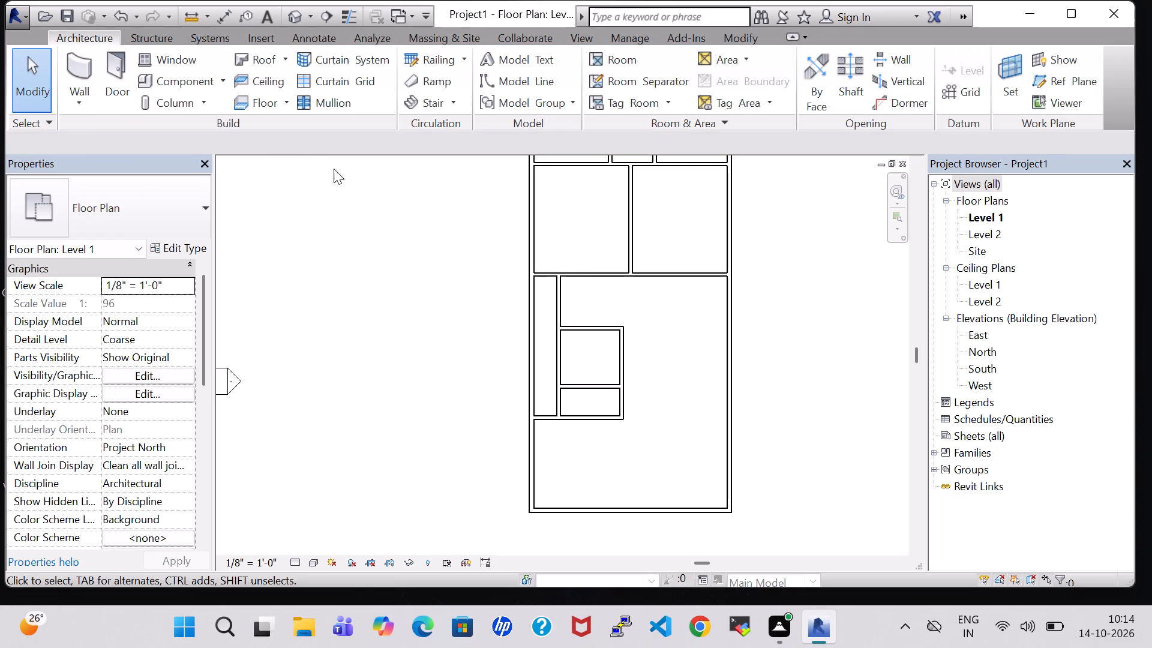
Draw three INNER 6" walls enclosing a room about 11'-4" by 12'-8" against the right exterior wall.
left_click(84, 63)
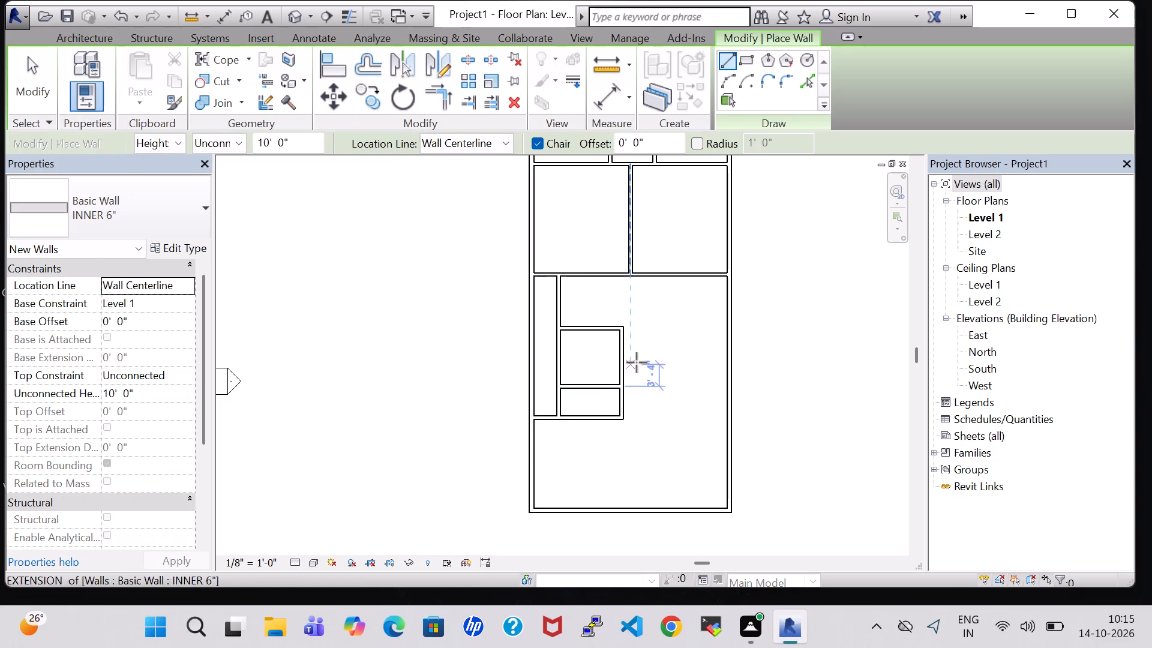
left_click(728, 350)
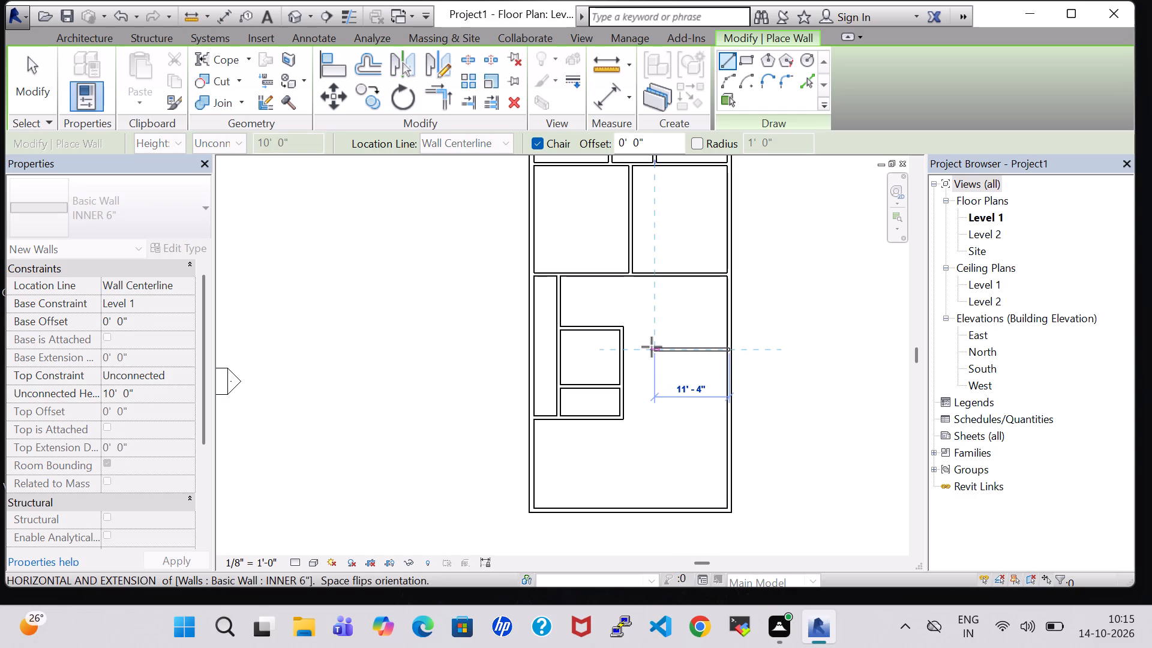
left_click(655, 348)
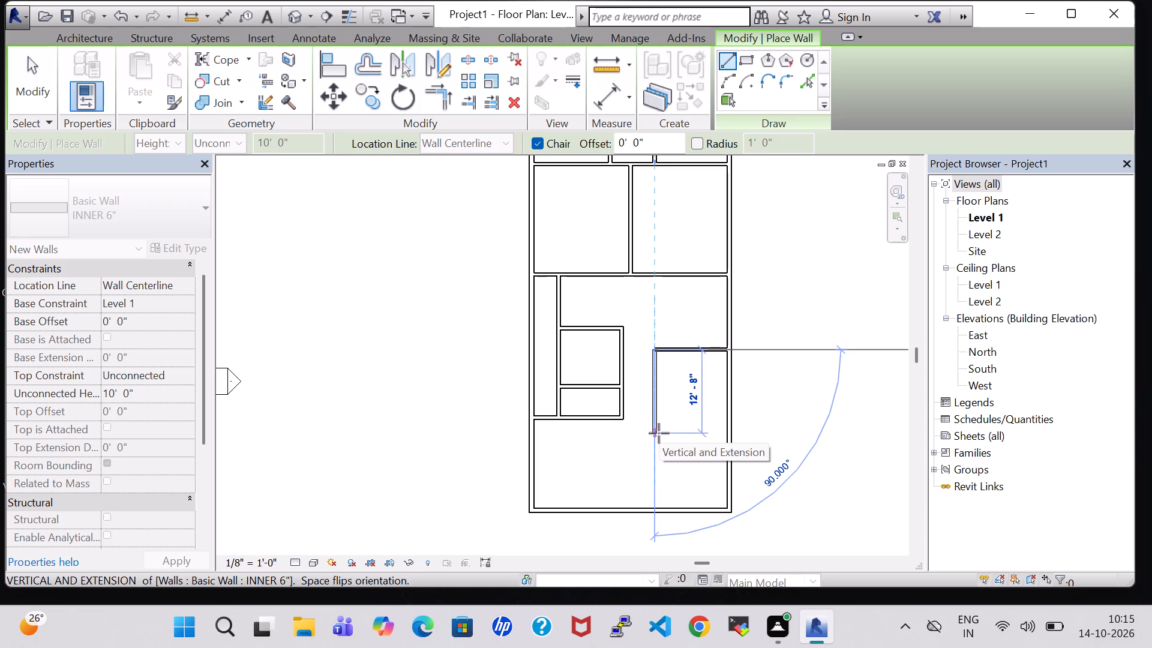
left_click(659, 433)
left_click(727, 428)
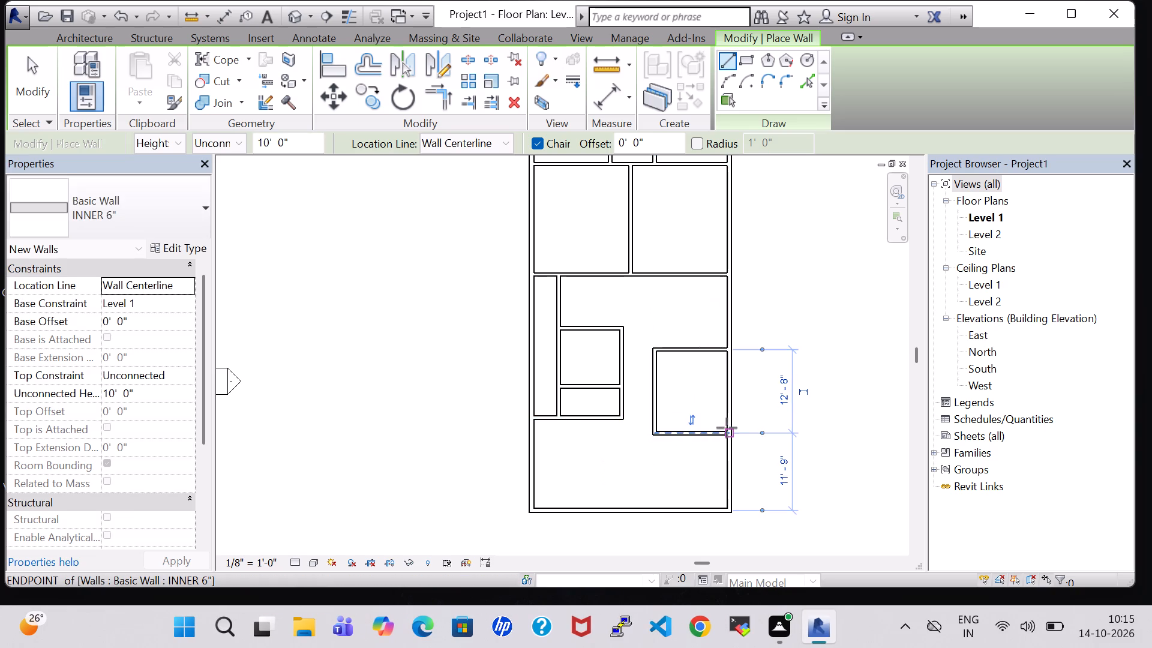
Enclose a smaller room about 11'-4" by 4'-6" directly below the right-hand room, against the right exterior wall.
left_click(729, 463)
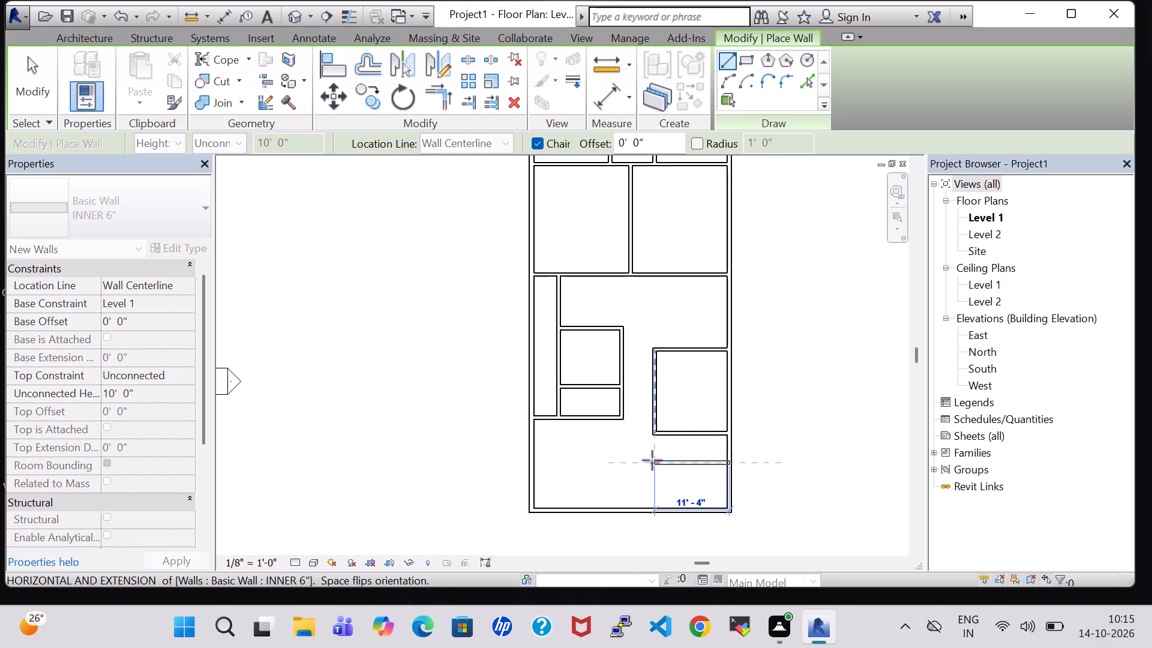
left_click(652, 460)
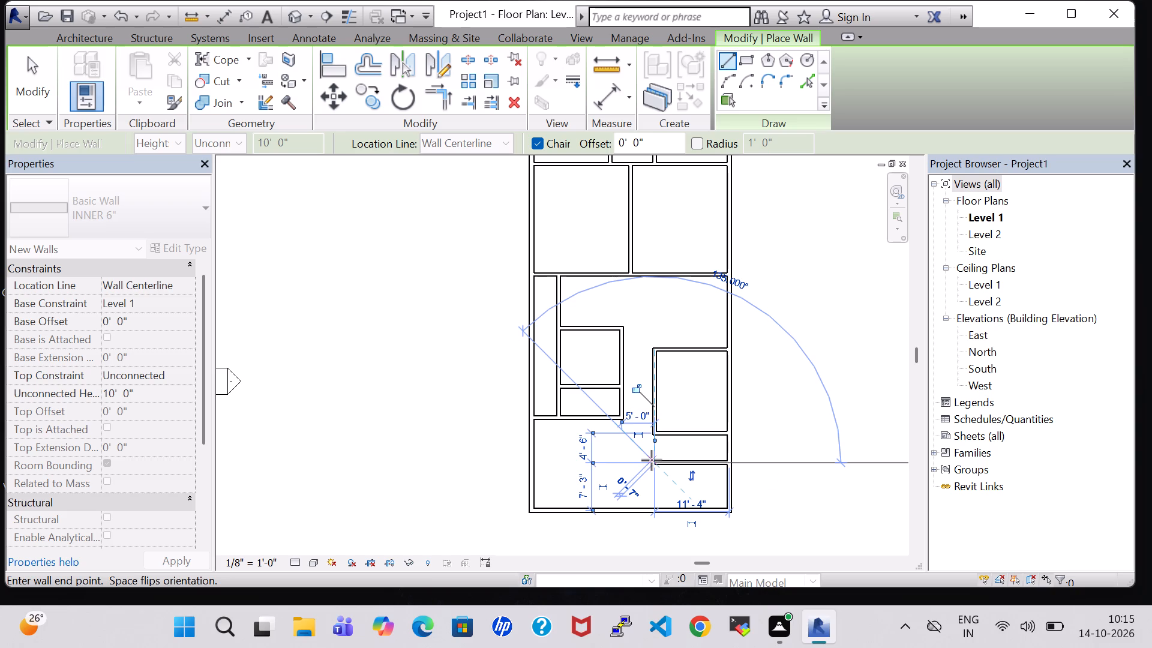
left_click(652, 430)
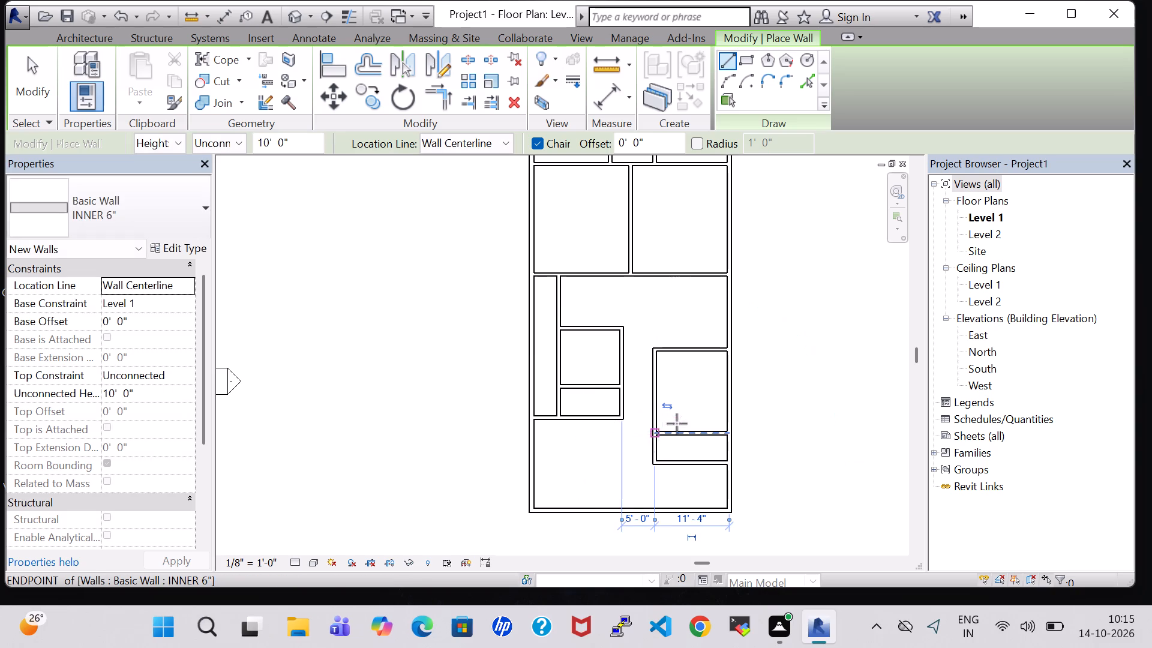
key("Escape")
key("Escape")
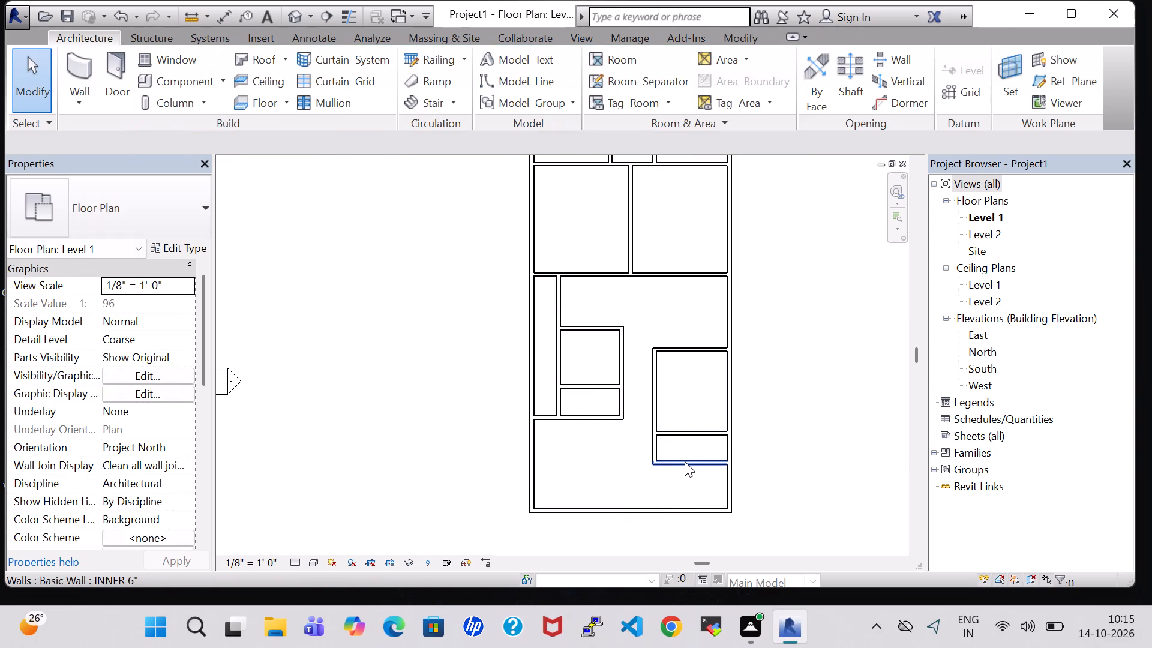
Nudge the smaller right-hand room's bottom wall down to about 5'-1" below the wall above it.
left_click(685, 461)
key("Down")
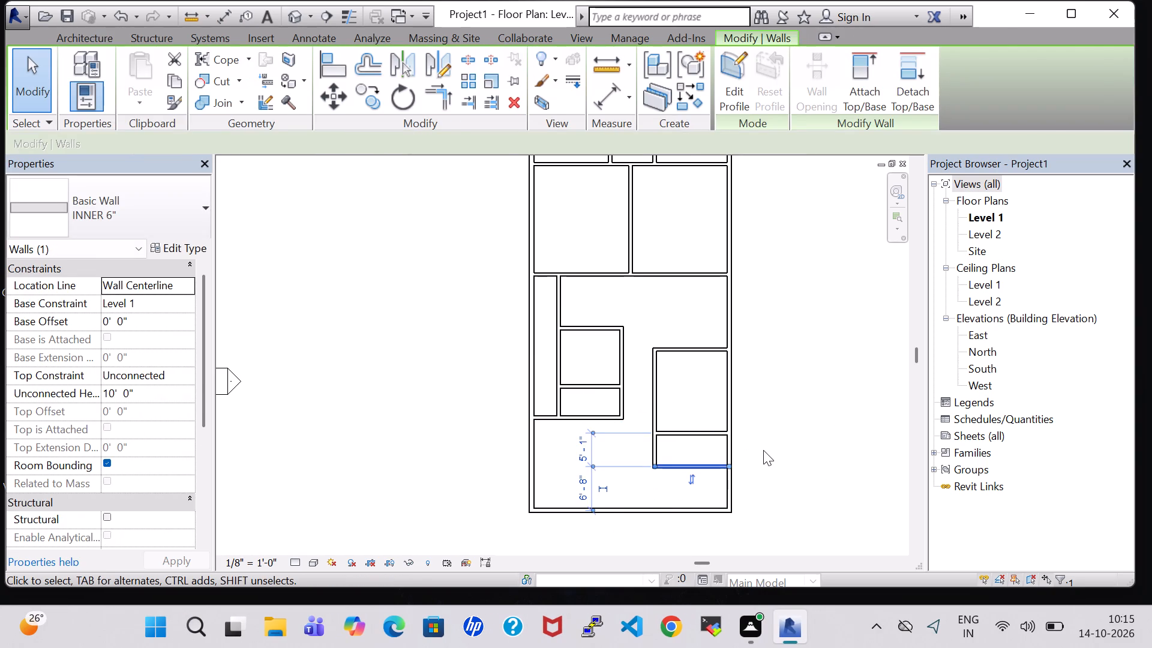
left_click(764, 447)
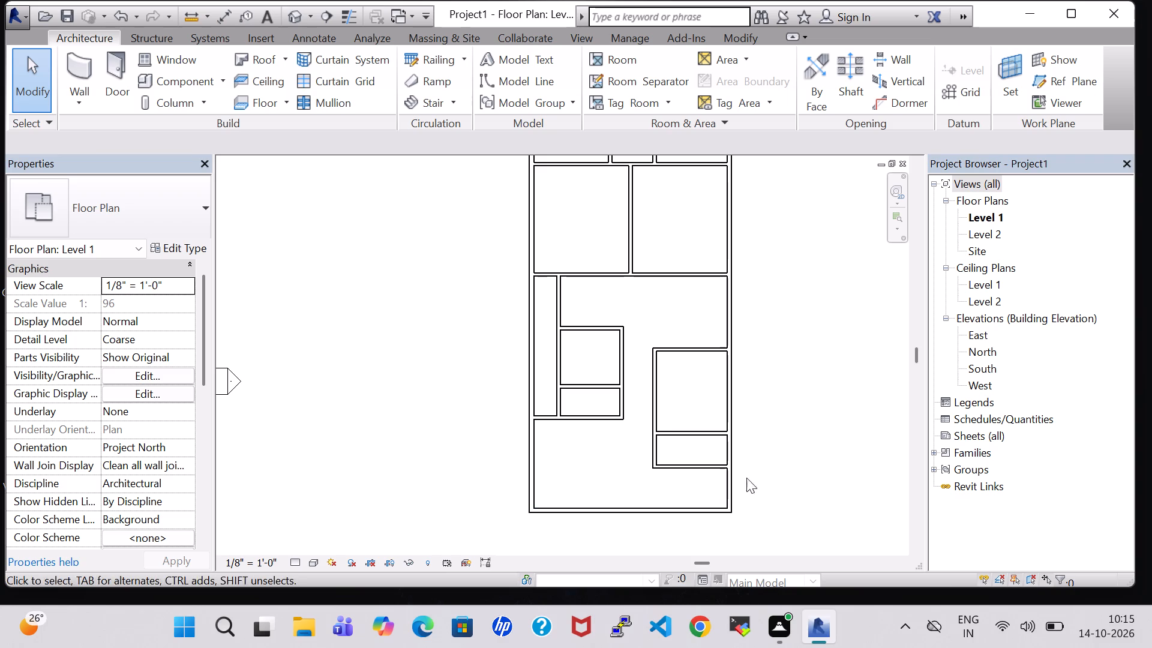
Split the right exterior wall about 6'-0" above the bottom wall, and the bottom exterior wall about 11'-6" from the right wall.
left_click(726, 33)
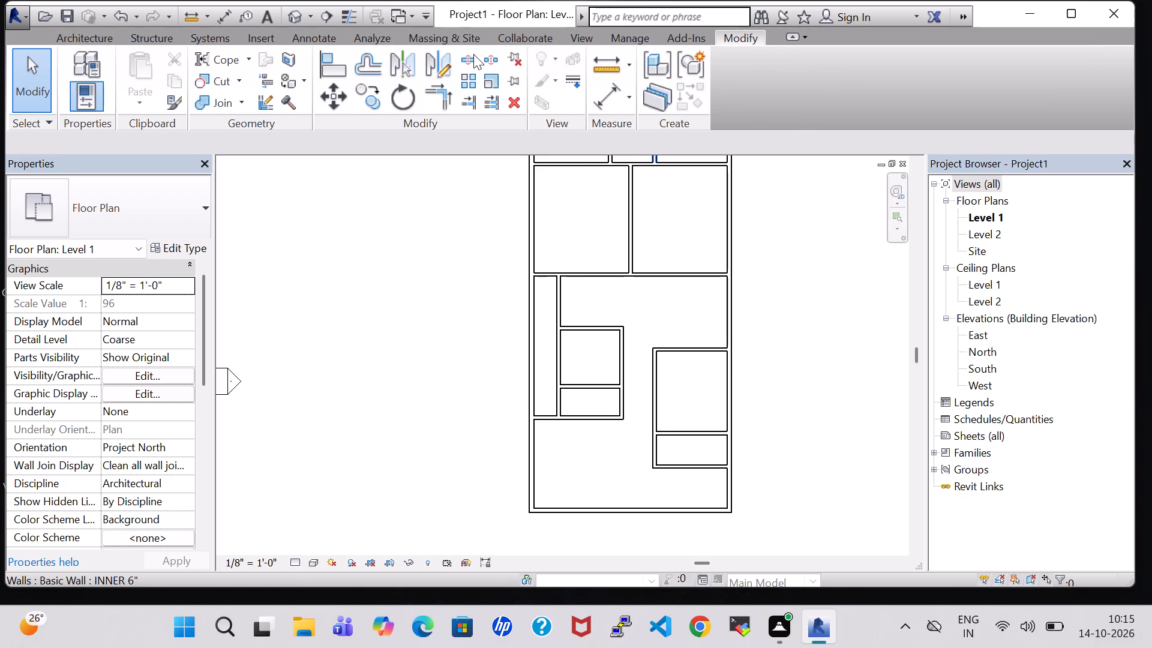
left_click(473, 54)
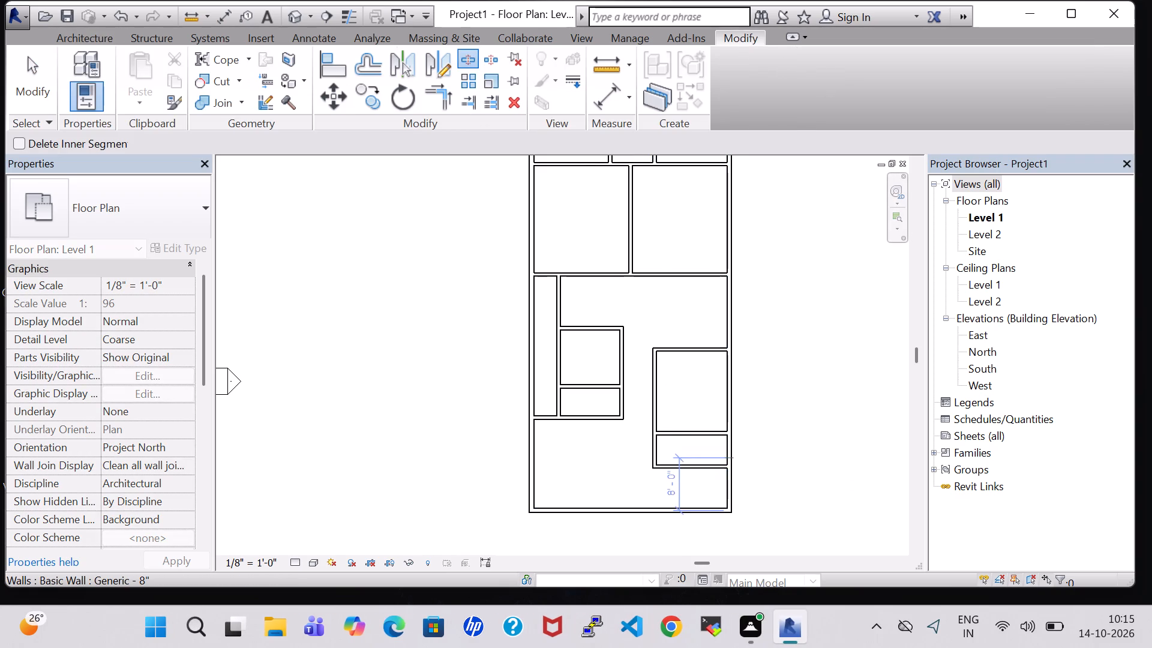
scroll(734, 473, "up", 5)
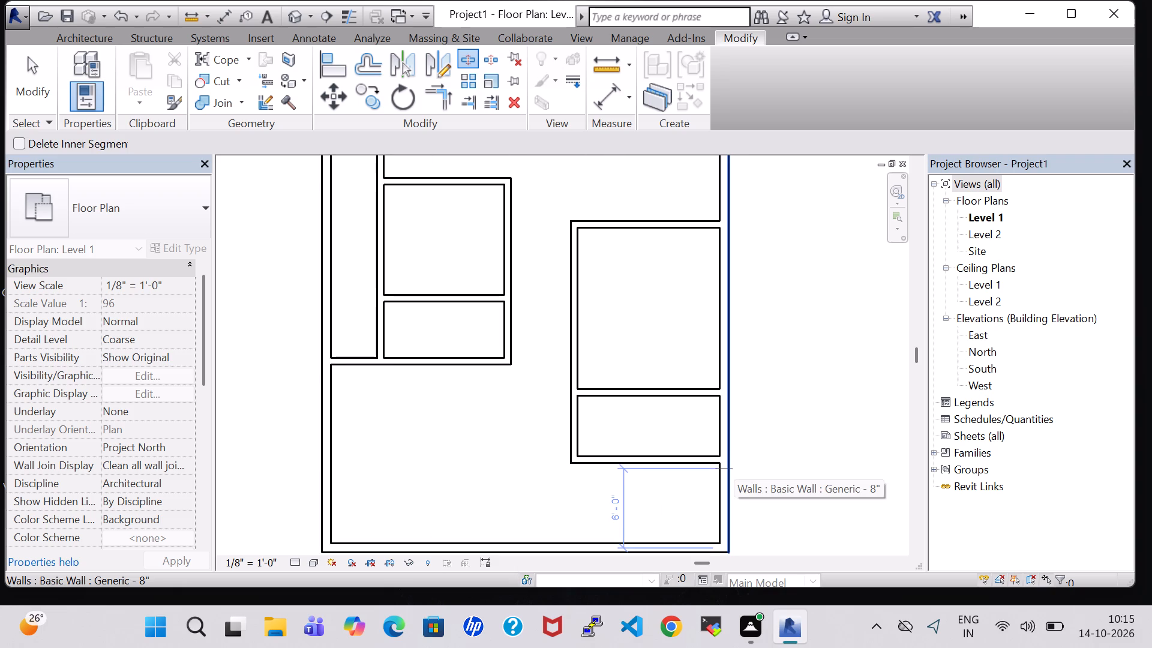
left_click(734, 469)
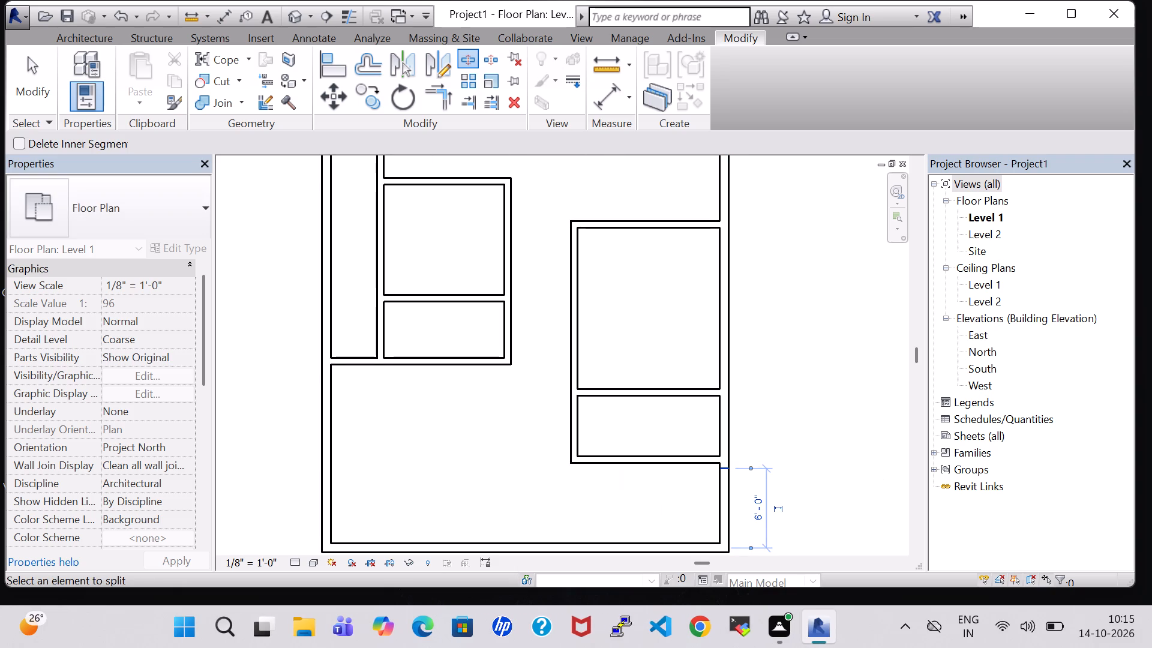
left_click(571, 542)
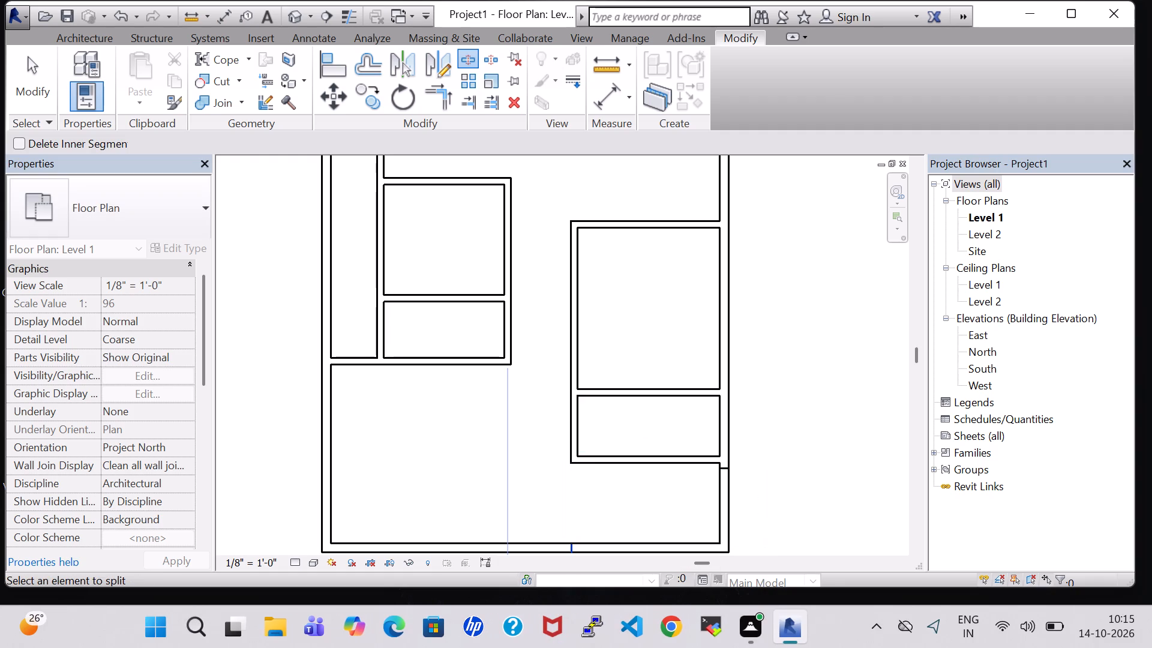
key("Escape")
key("Escape")
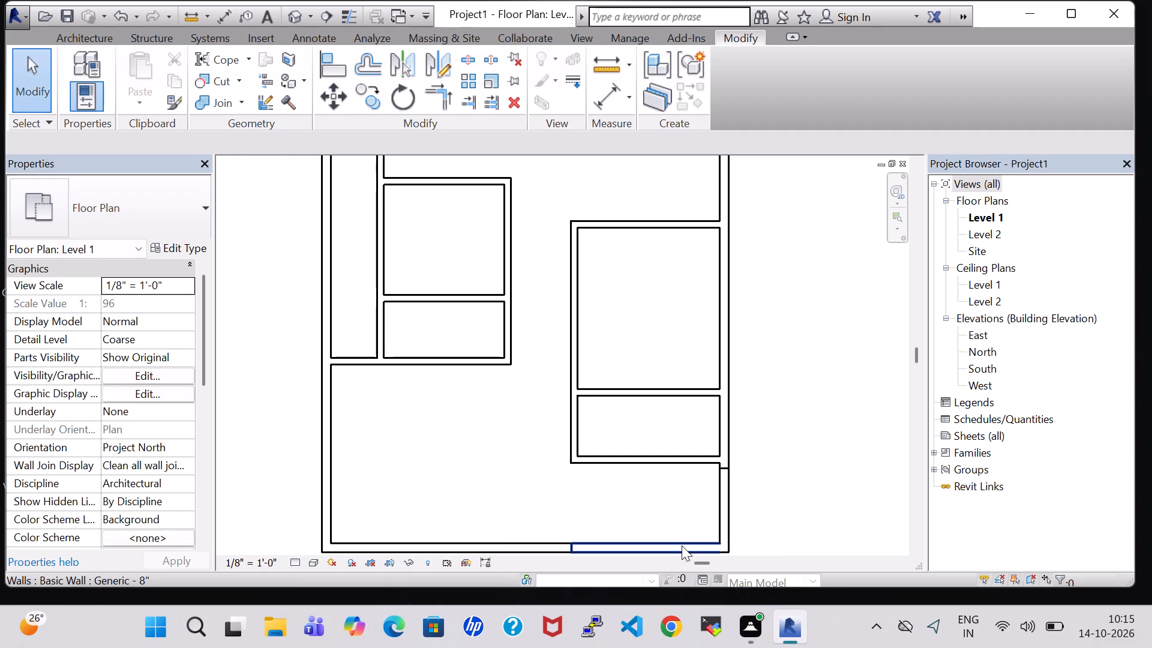
Delete the two split-off exterior wall segments forming the plan's bottom-right corner.
left_click(682, 545)
key("Delete")
left_click(719, 522)
key("Delete")
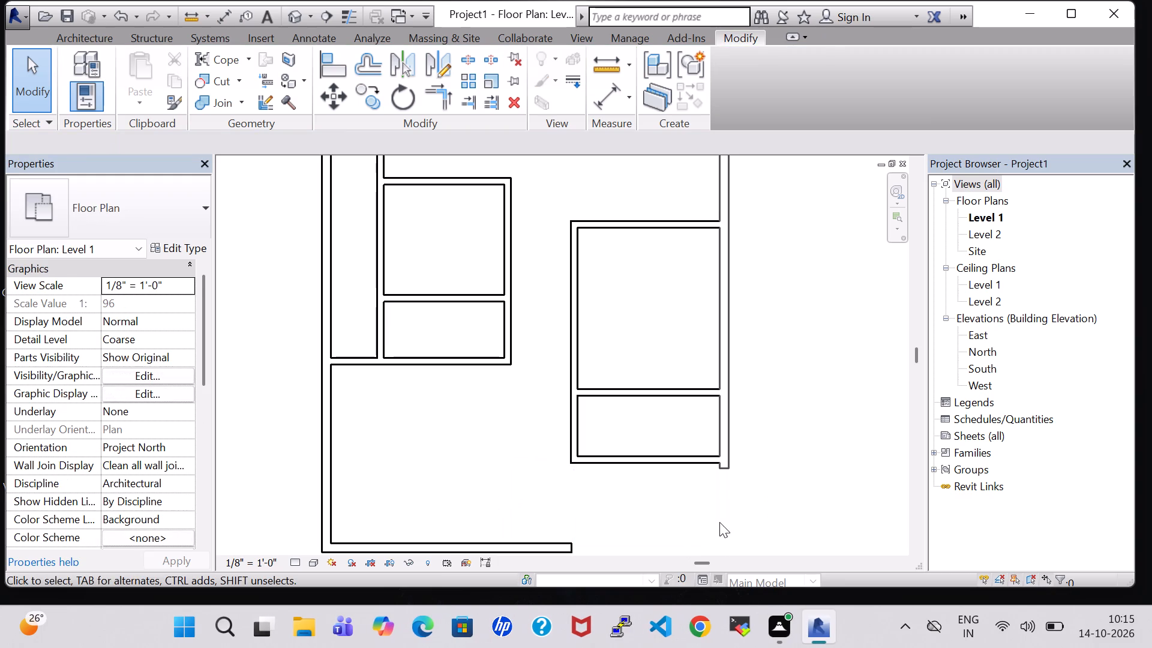
Nudge the right exterior wall up so its lower end is flush with the smaller right-hand room's bottom wall.
left_click(725, 466)
key("Up")
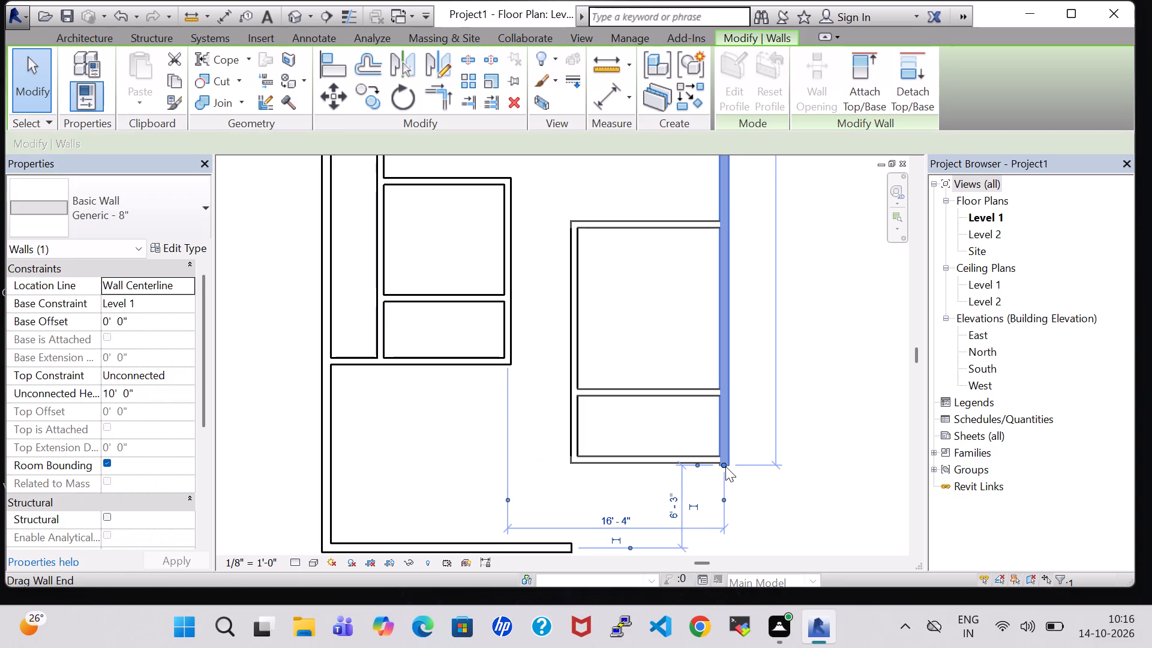
key("Up")
left_click(811, 485)
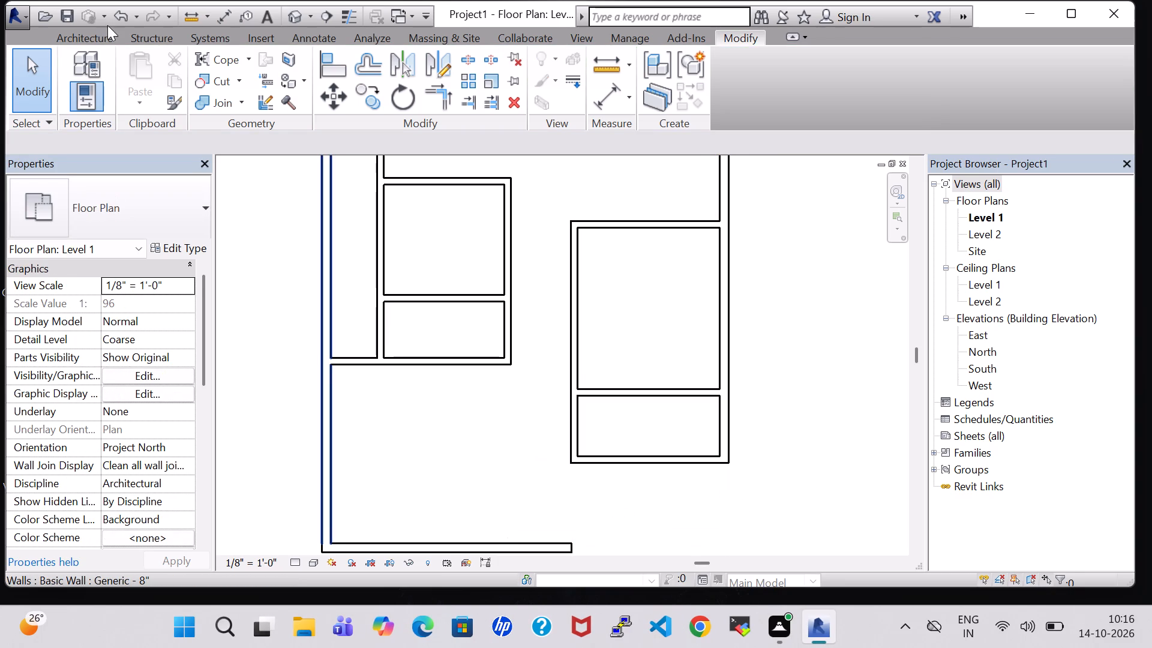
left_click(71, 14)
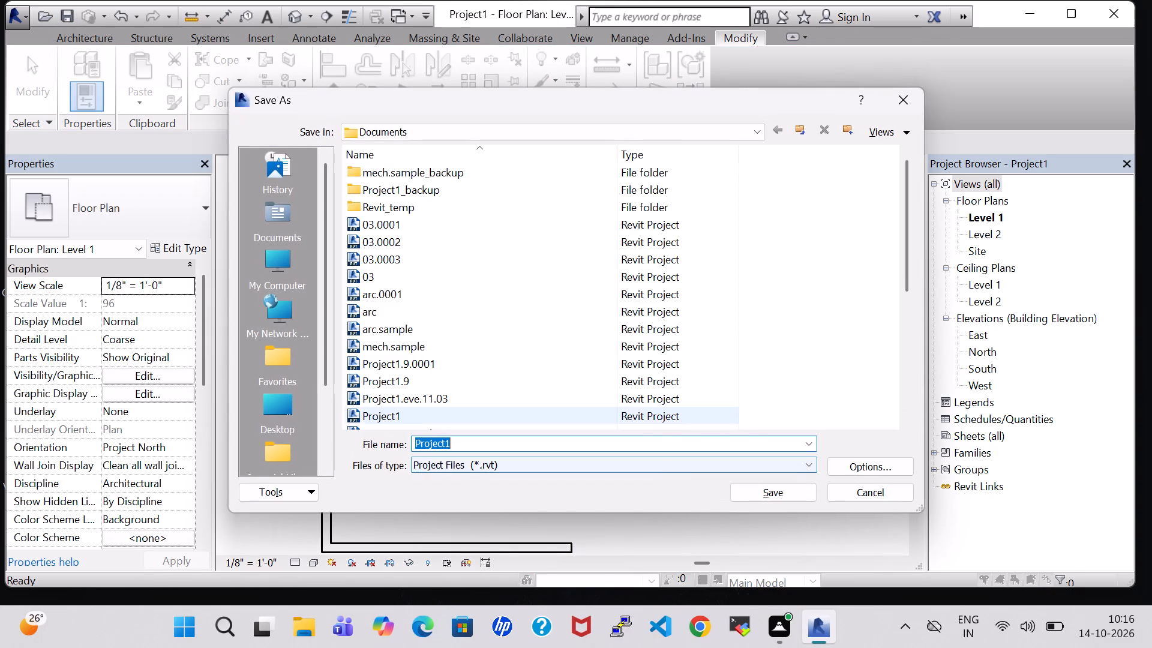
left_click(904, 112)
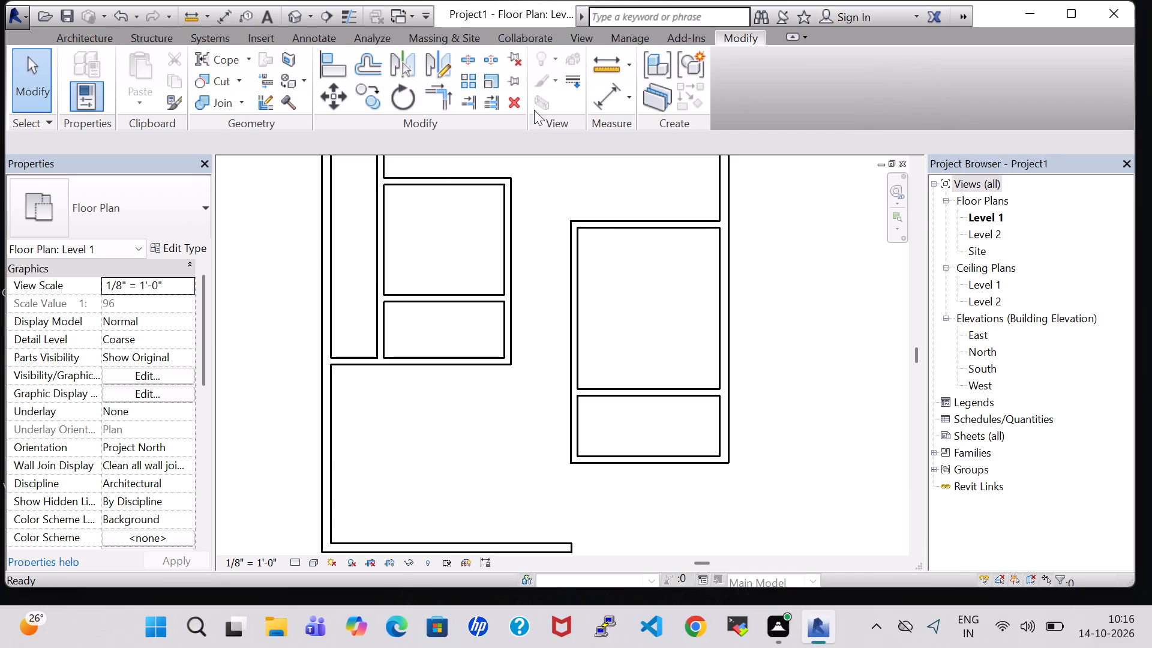
Draw an INNER 6" wall from the smaller right-hand room's bottom-left corner down to the cut end of the bottom exterior wall.
left_click(77, 38)
left_click(77, 55)
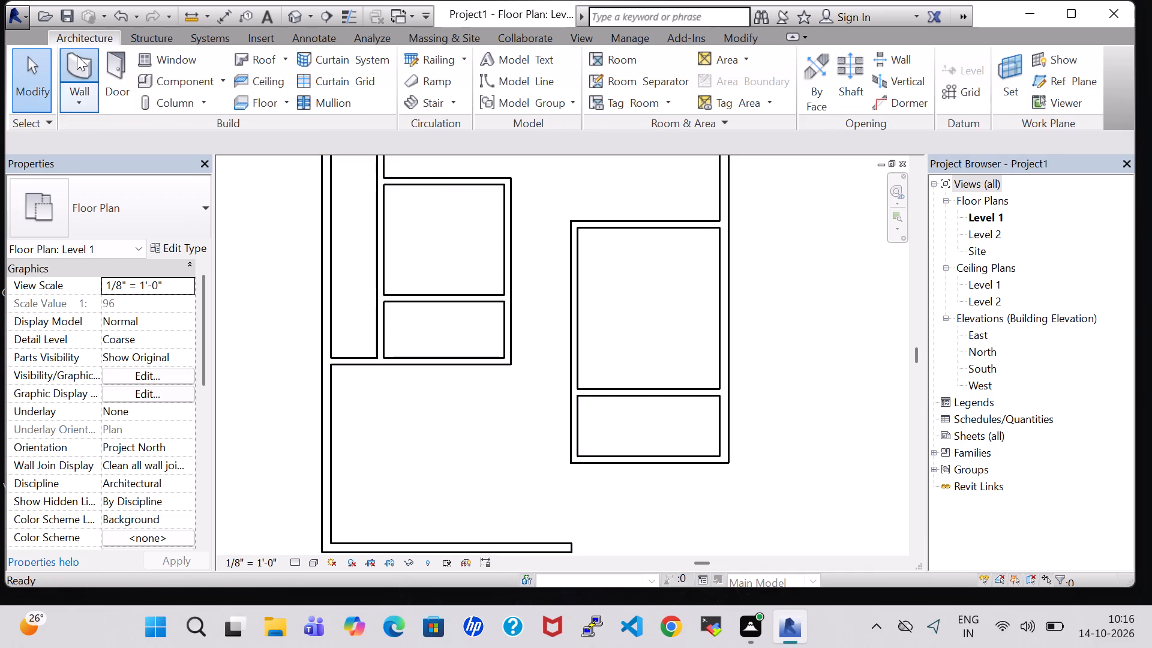
left_click(573, 458)
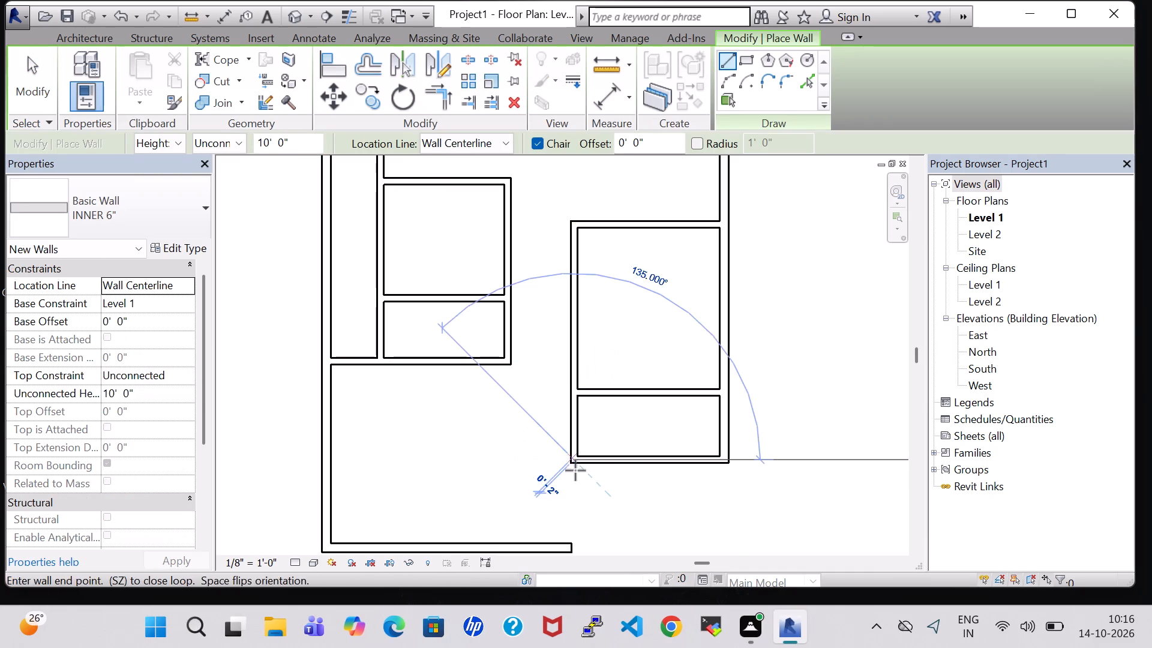
left_click(574, 545)
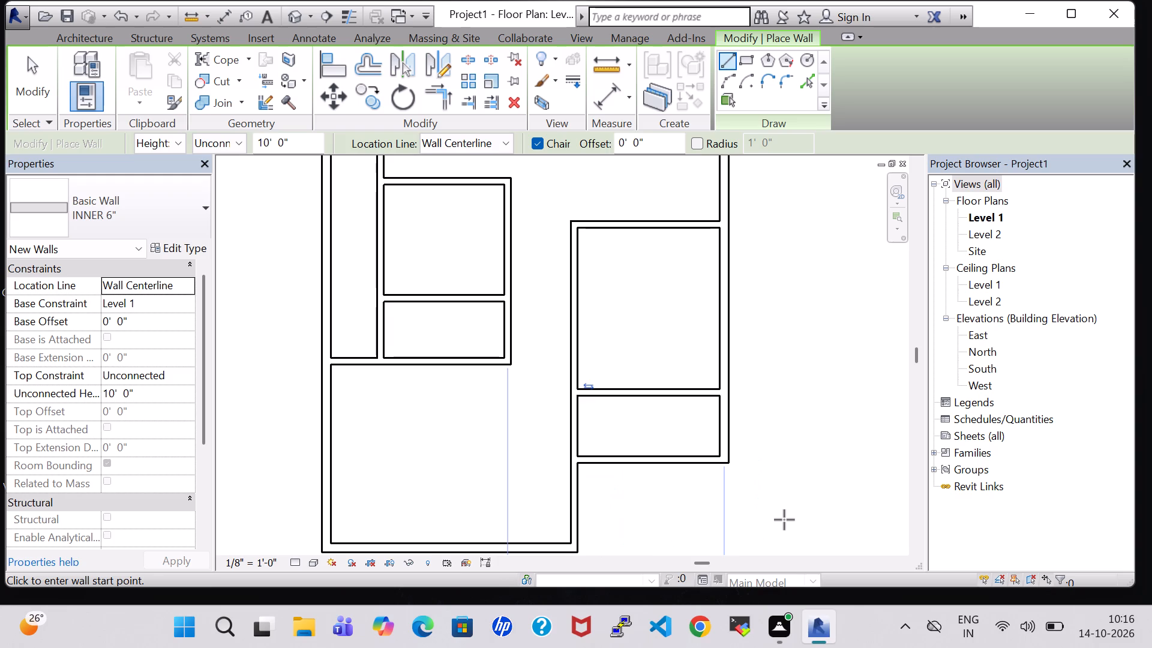
Draw an INNER 6" wall about 10'-8" down from below the left-hand rooms, turning right about 9'-0" to the new vertical wall.
middle_click_drag(784, 520, 794, 398)
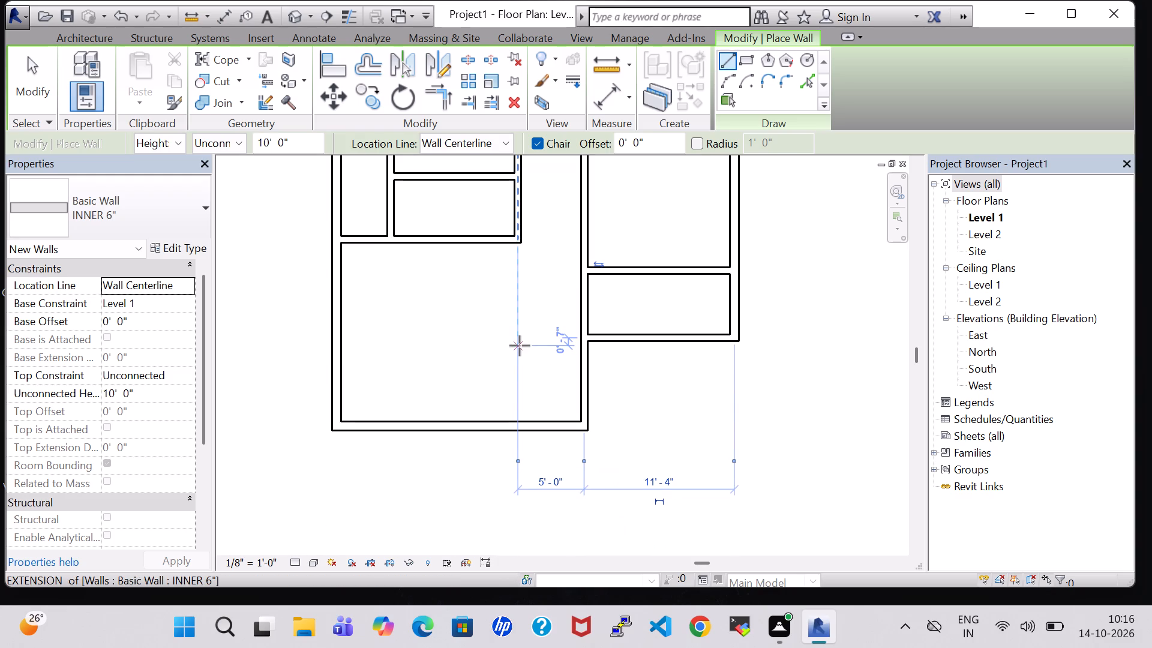
left_click(465, 246)
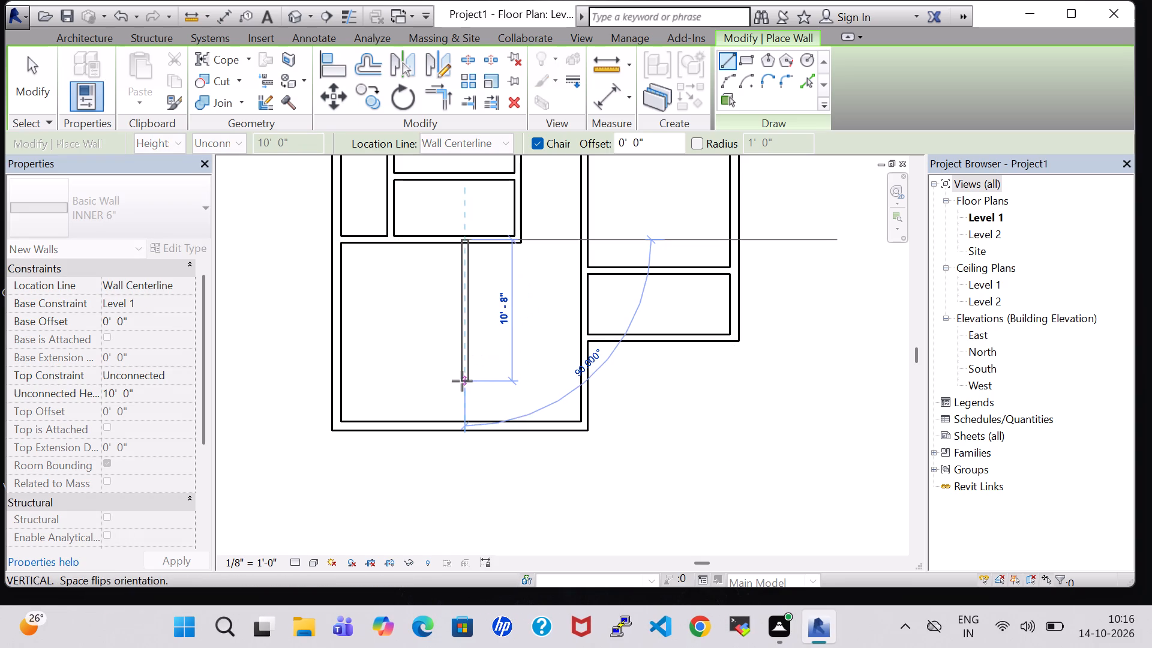
left_click(462, 381)
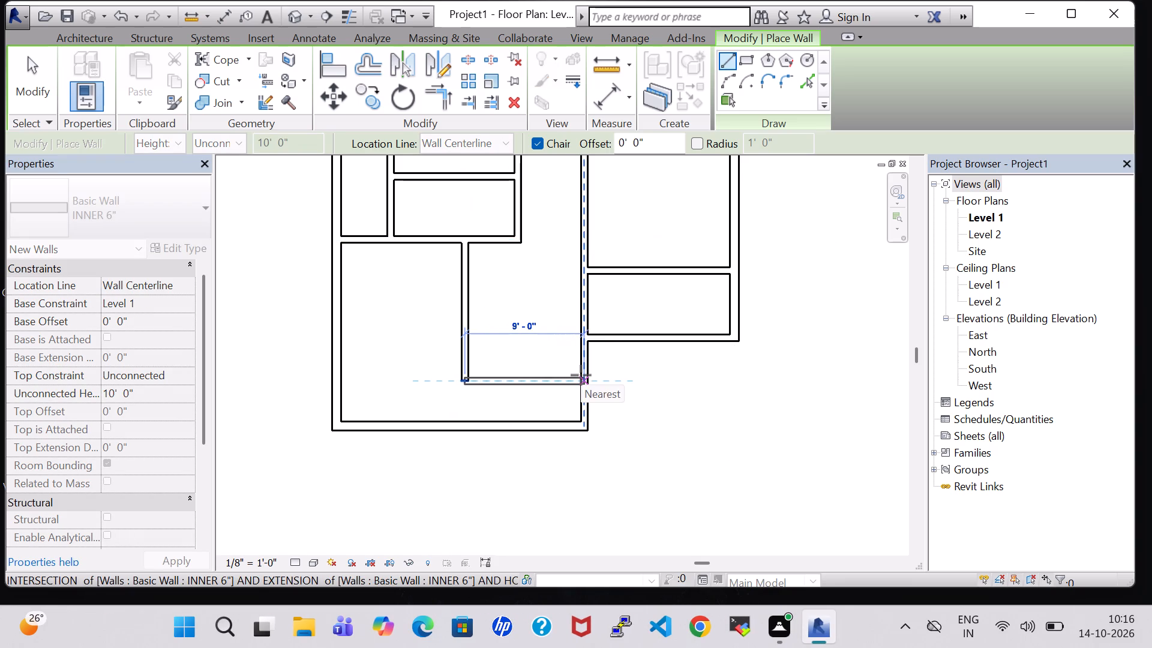
left_click(581, 375)
key("Escape")
key("Escape")
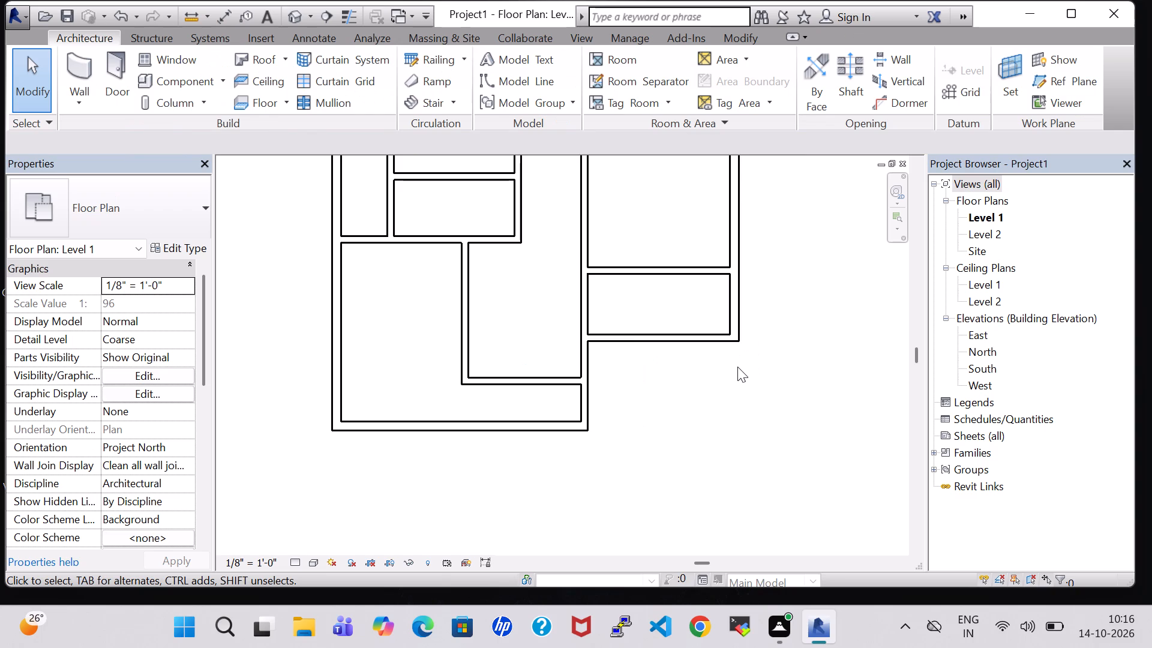
Draw a horizontal INNER 6" wall in line with the smaller right-hand room's bottom wall, about 3'-3" above the lower horizontal wall.
left_click(80, 67)
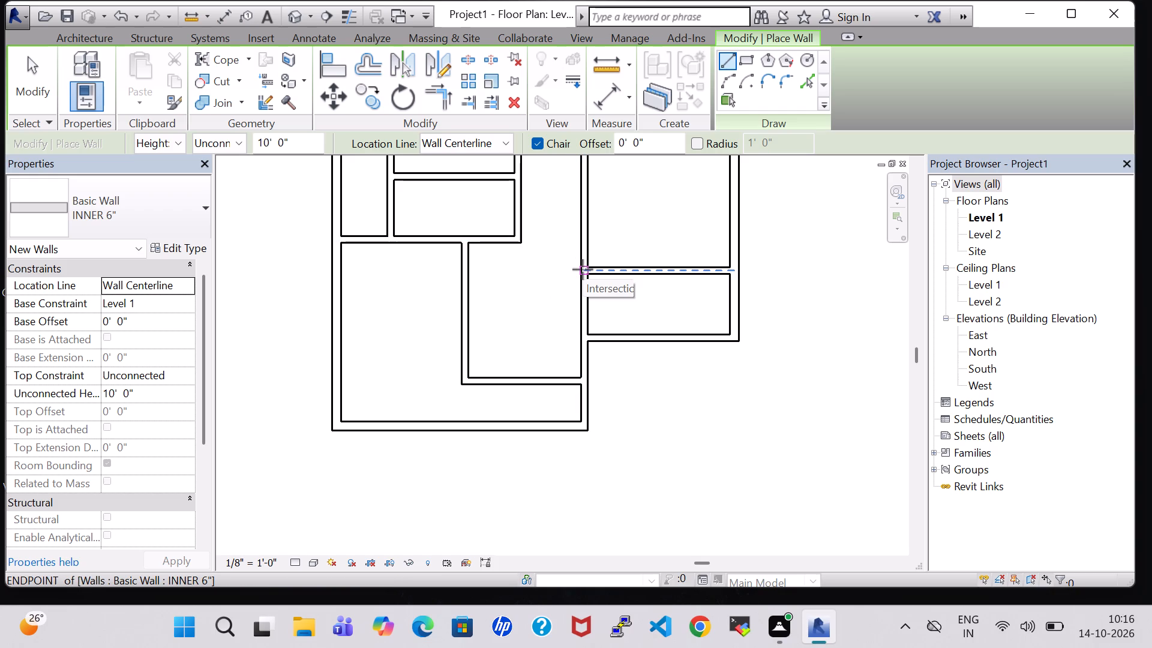
left_click(581, 340)
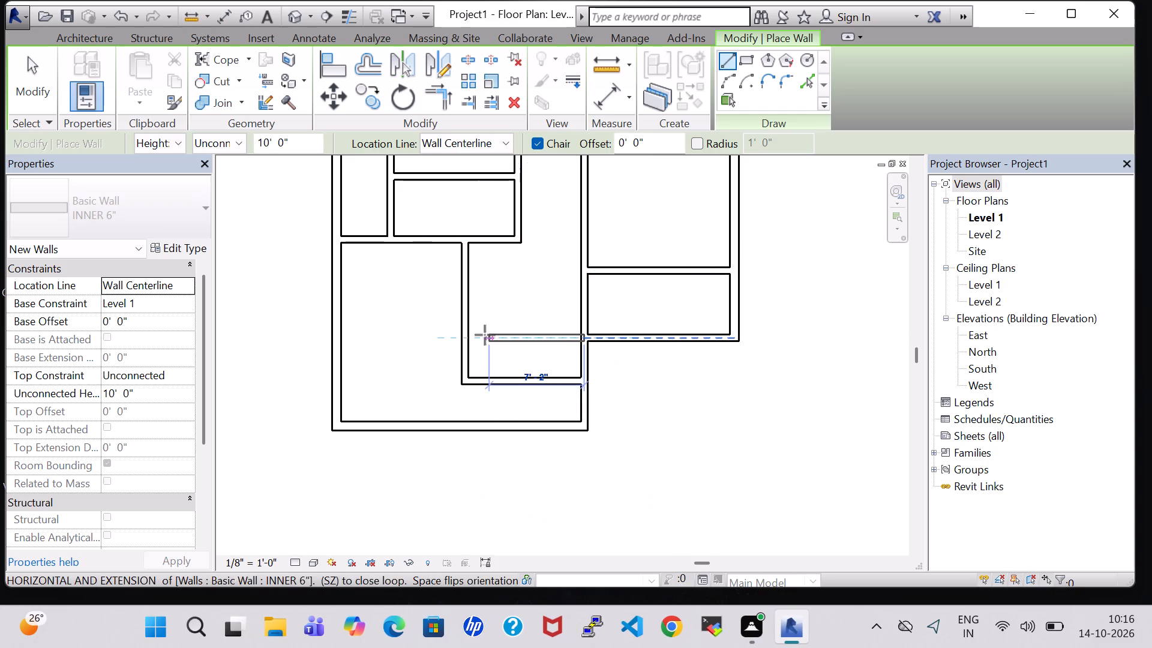
left_click(466, 337)
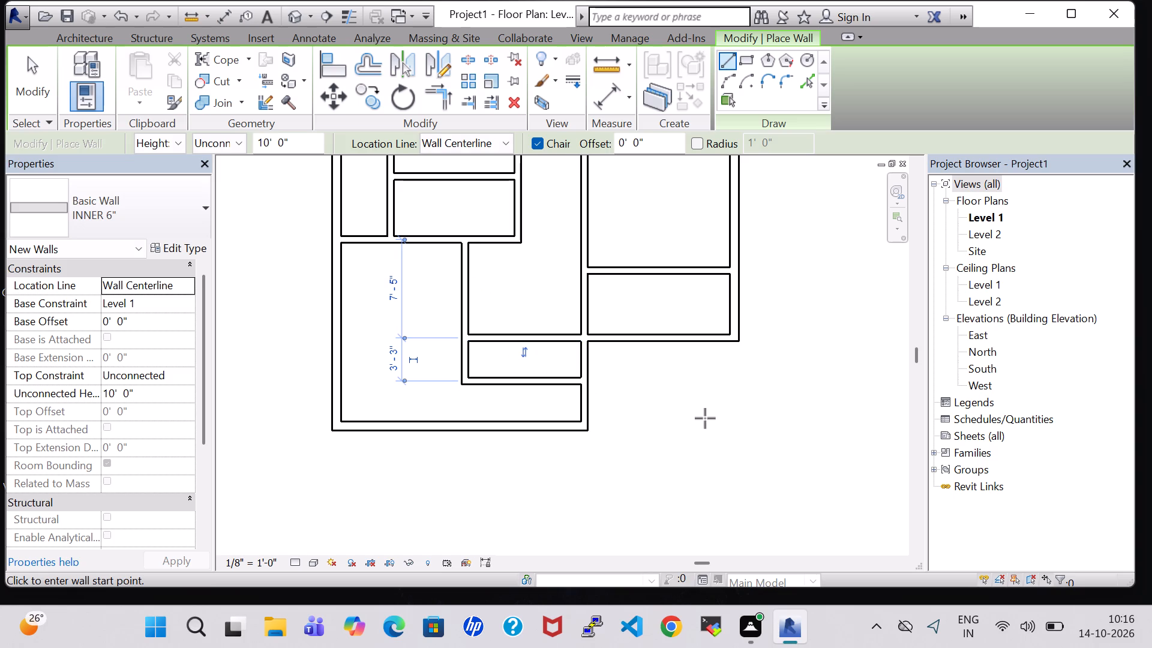
key("Escape")
key("Escape")
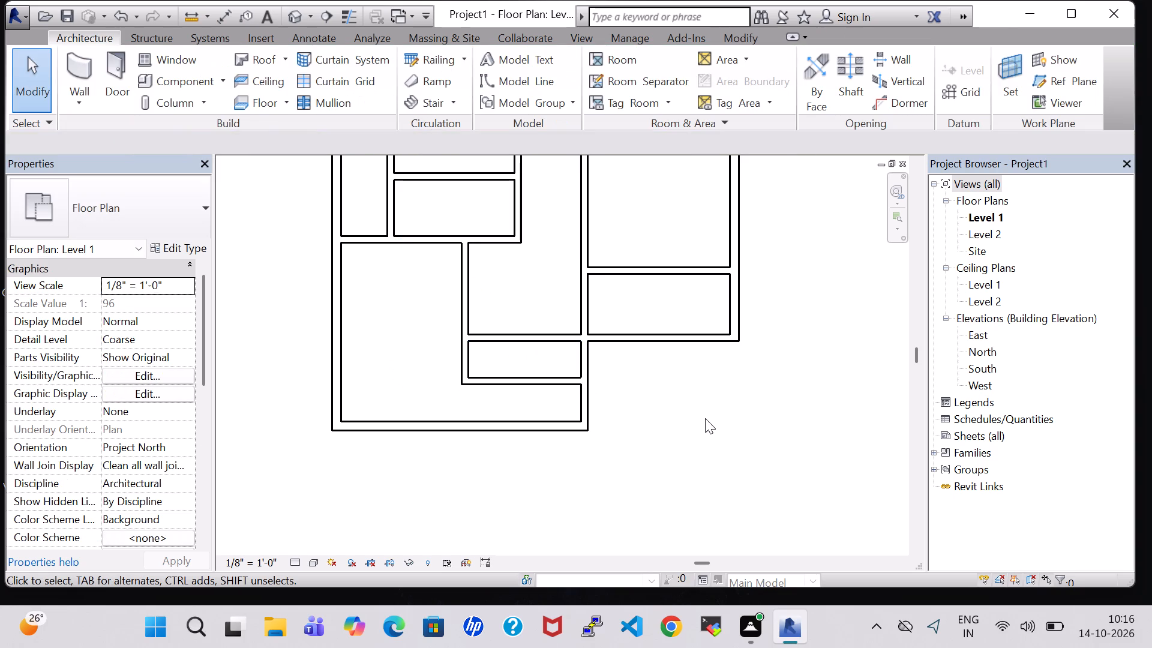
Delete the lower of the two parallel horizontal interior walls near the bottom of the plan.
scroll(705, 418, "down", 1)
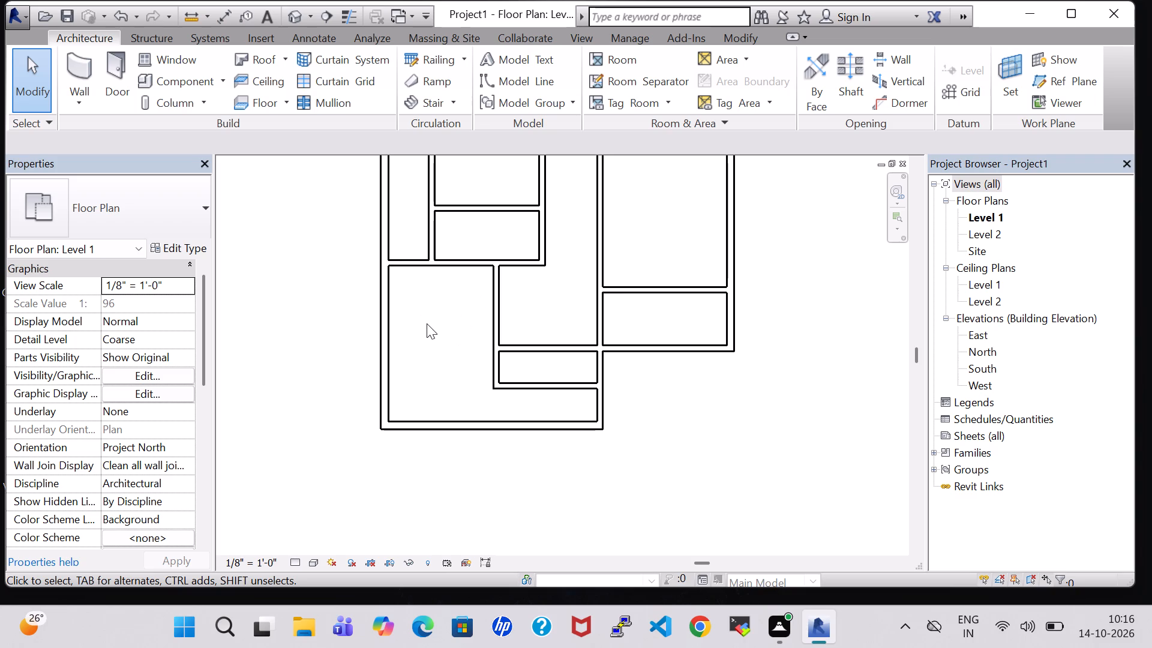
left_click(535, 382)
key("Delete")
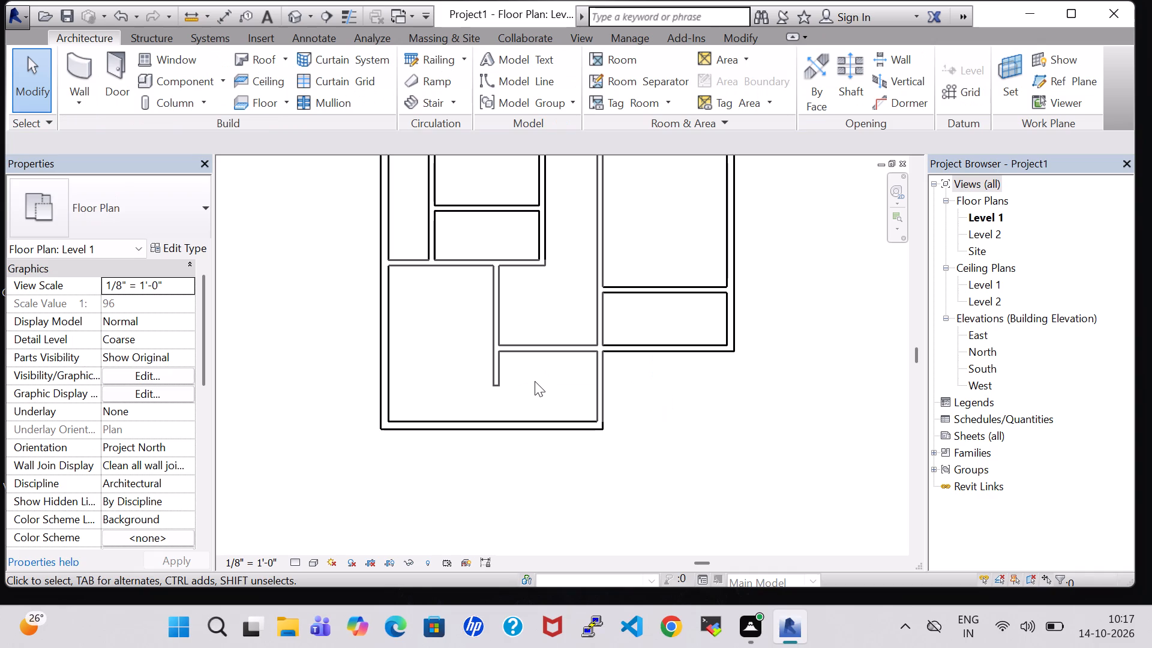
Split the vertical interior wall where it meets the remaining horizontal wall, and delete the stub hanging below that junction.
left_click(497, 367)
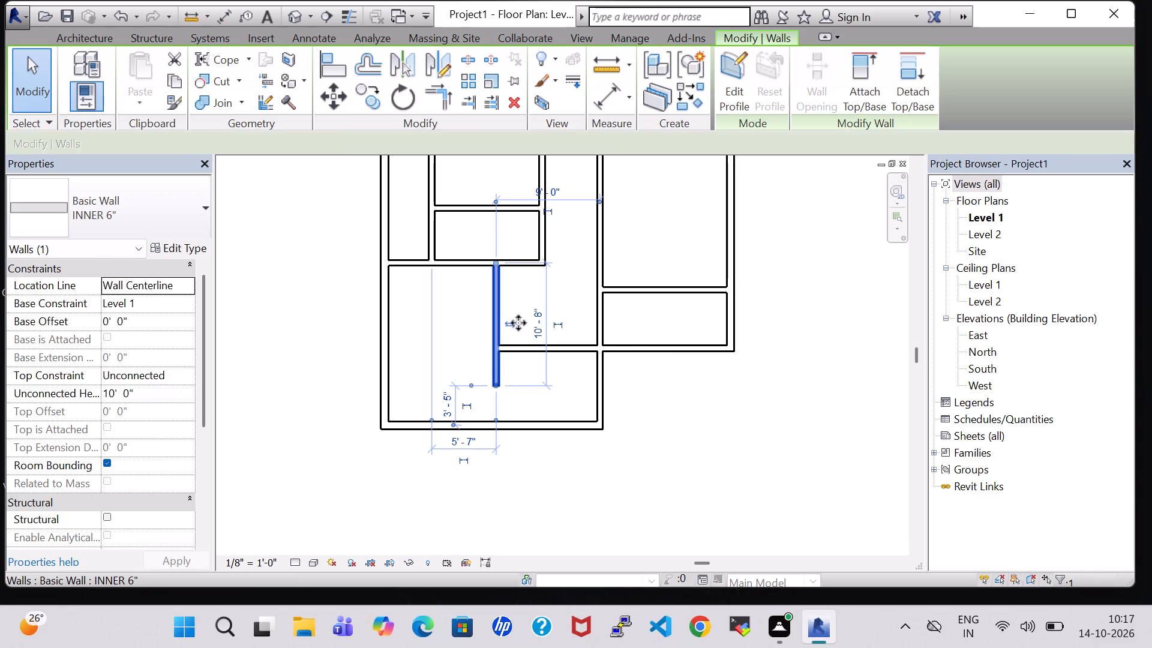
left_click(466, 49)
left_click(466, 58)
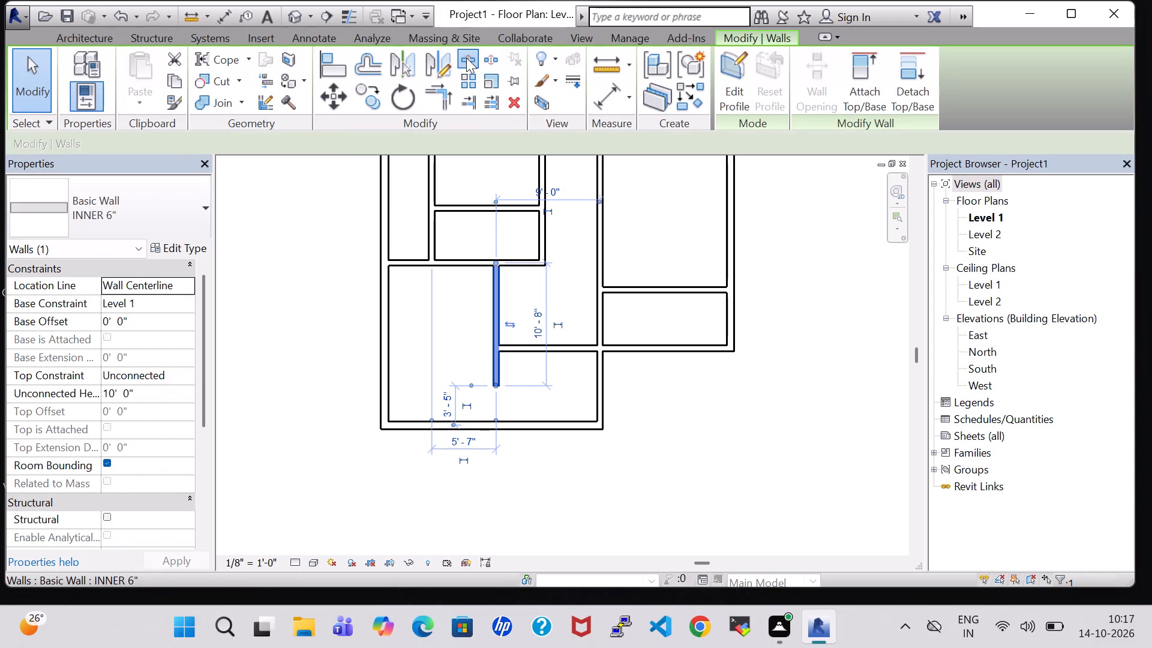
scroll(506, 353, "up", 7)
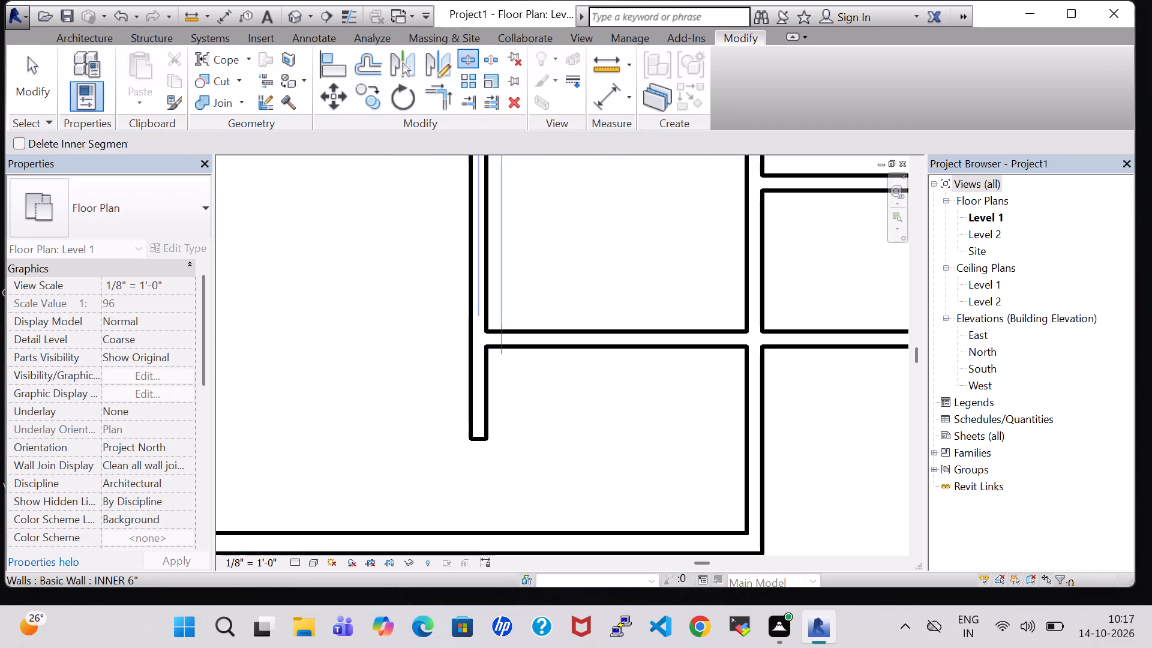
left_click(477, 344)
left_click(477, 344)
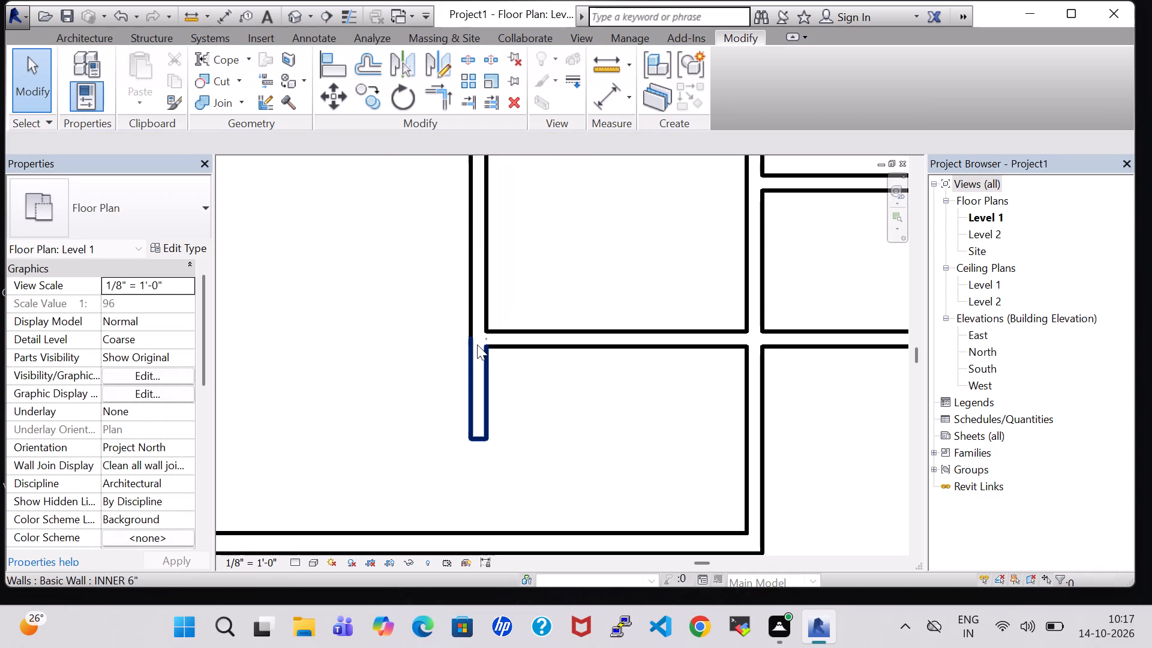
key("Delete")
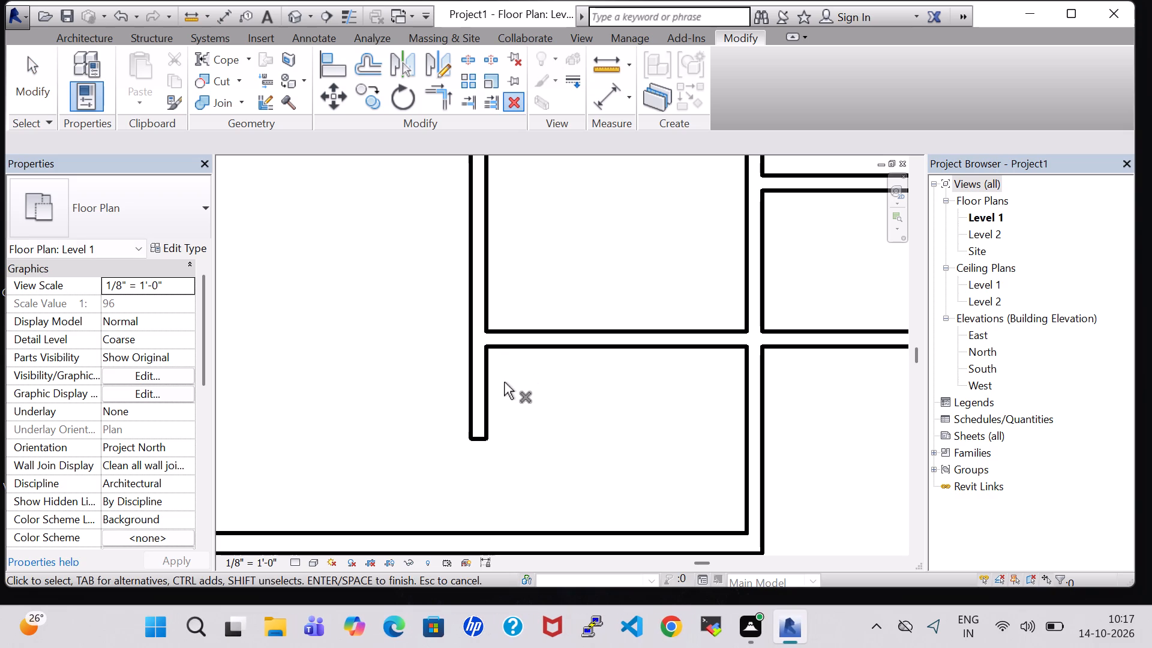
left_click(487, 382)
key("Delete")
left_click(608, 212)
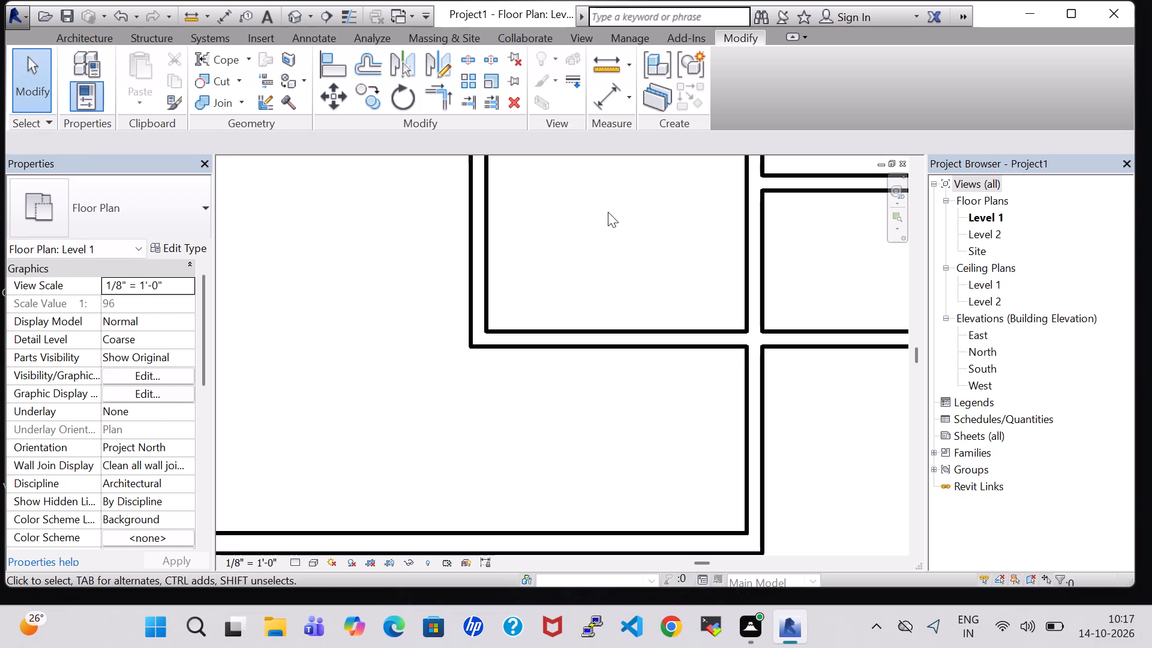
Close the middle room's top with an INNER 6" wall about 5'-0" long, from the left room block's bottom-right corner to the right-hand wall.
scroll(608, 212, "down", 4)
middle_click_drag(608, 212, 582, 344)
scroll(582, 344, "up", 1)
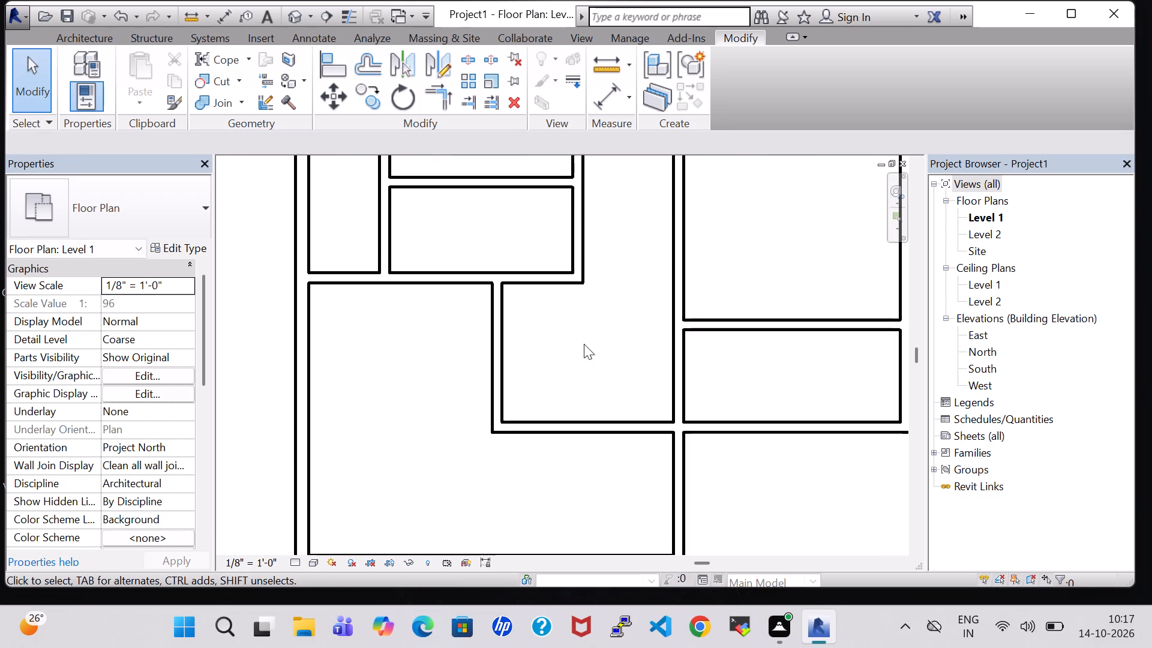
left_click(505, 393)
left_click(581, 468)
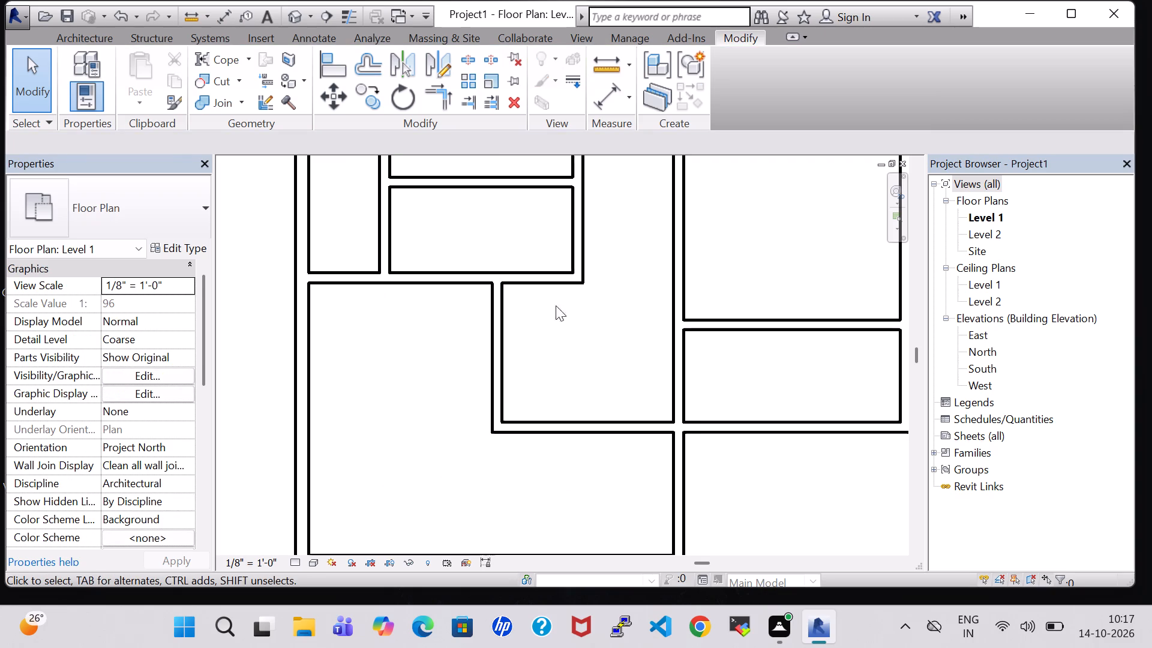
left_click(90, 40)
left_click(88, 49)
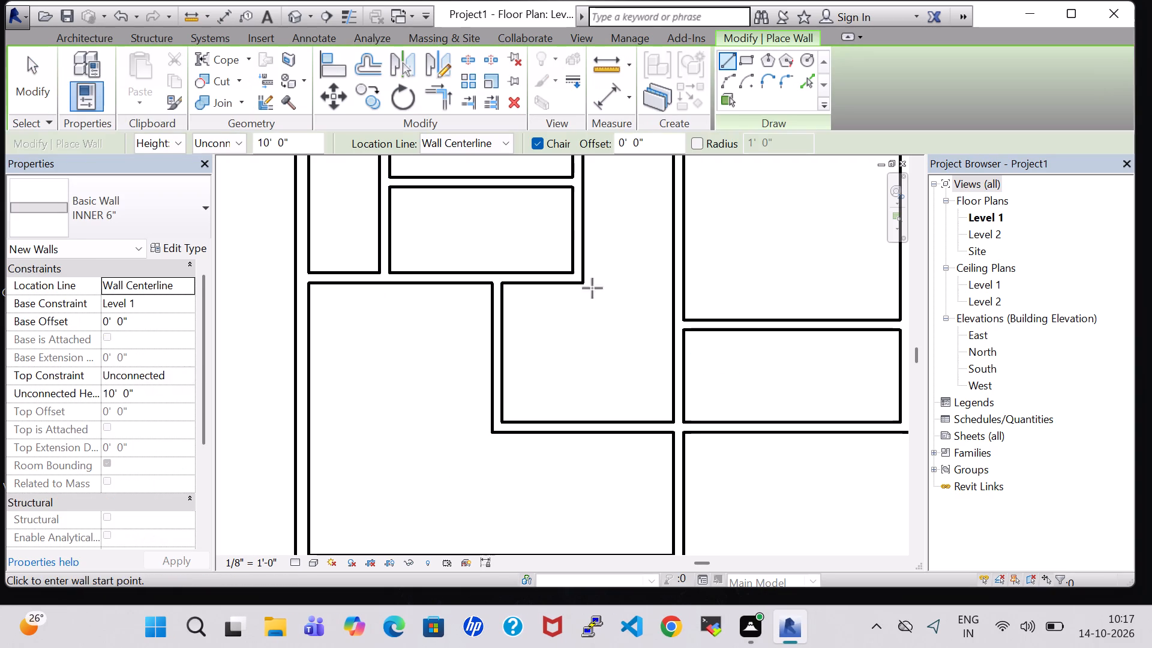
left_click(579, 275)
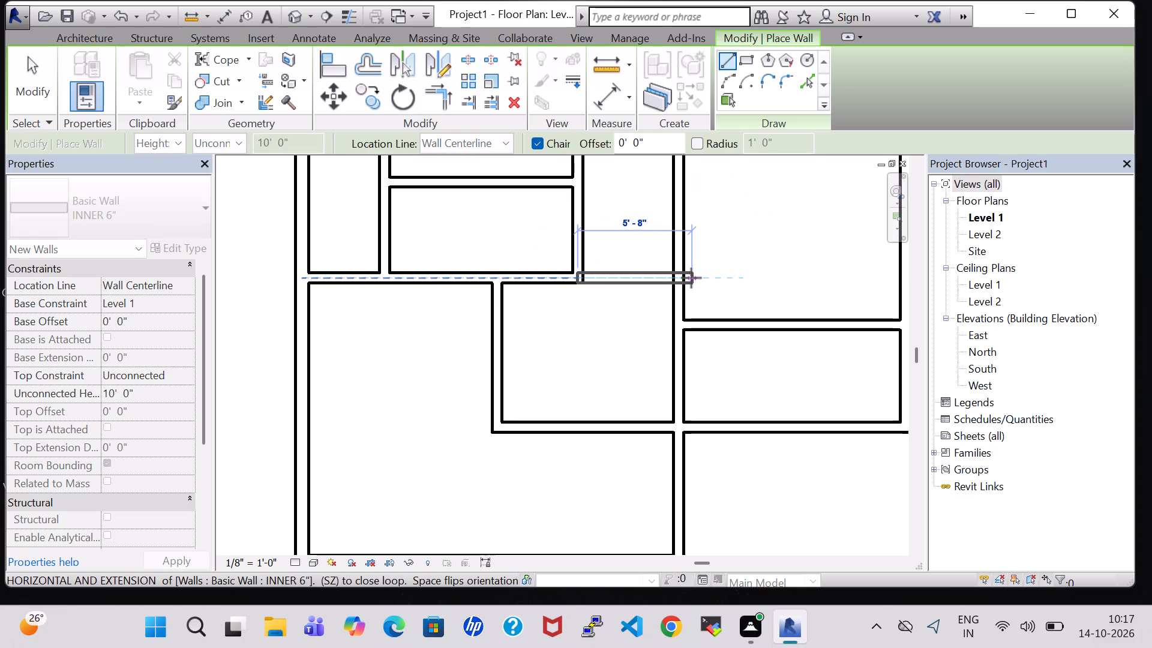
left_click(677, 276)
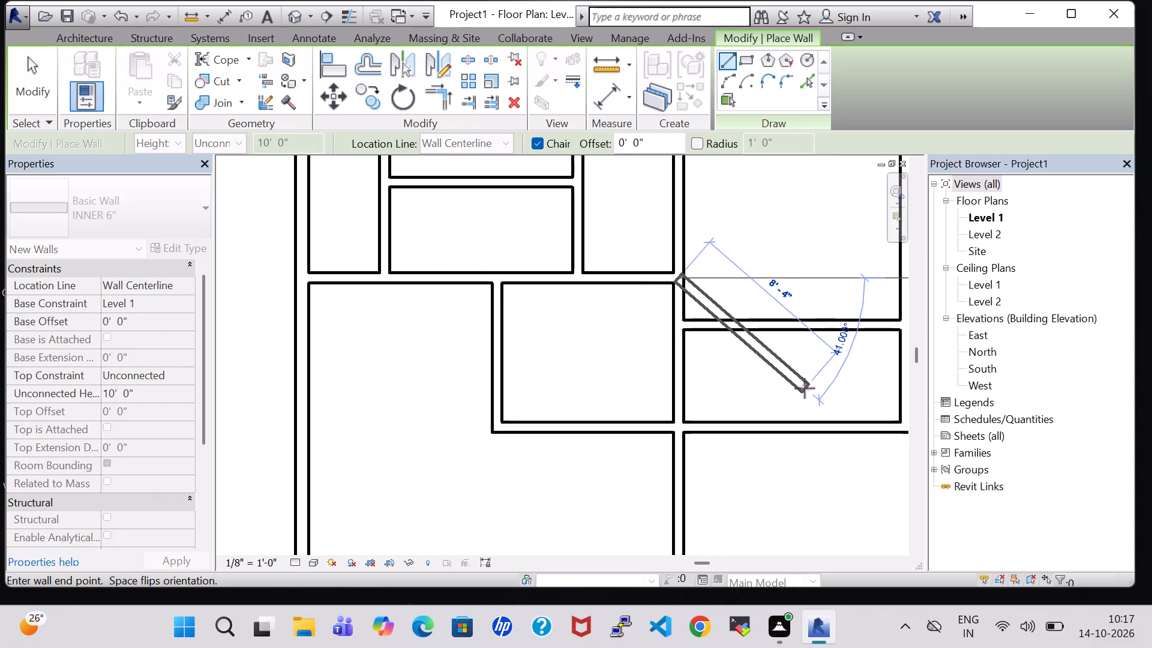
Nudge both vertical side walls of the small stacked rooms slightly left, leaving them 9'-0" apart and the corridor beside them 6'-2" wide.
key("Escape")
key("Escape")
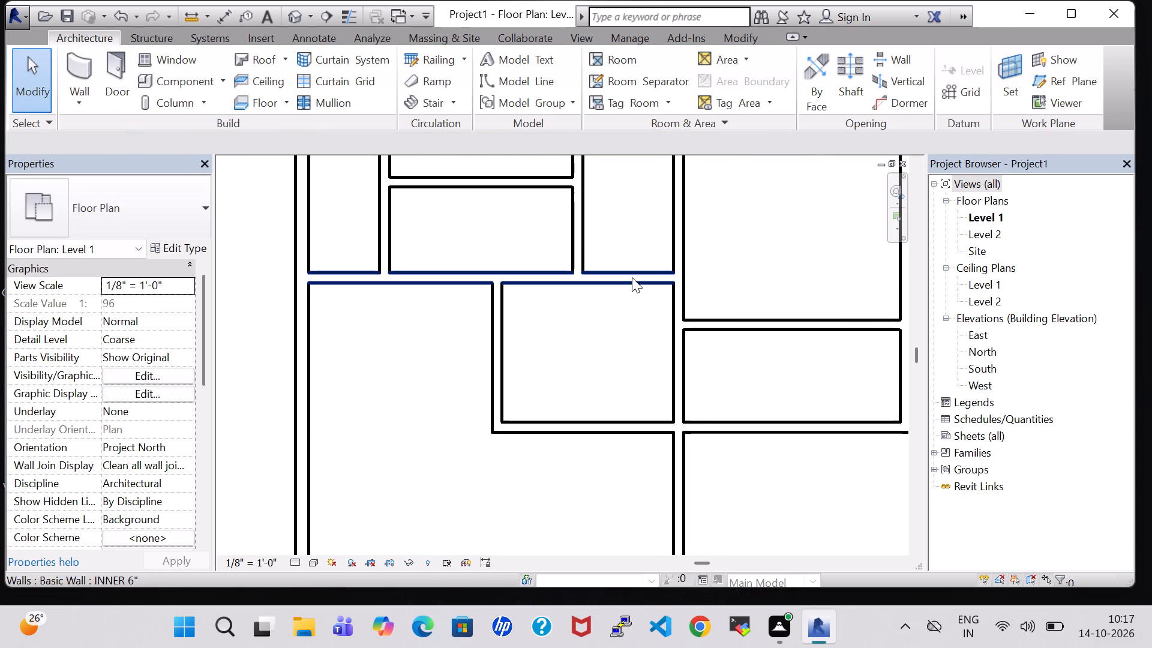
scroll(632, 277, "down", 2)
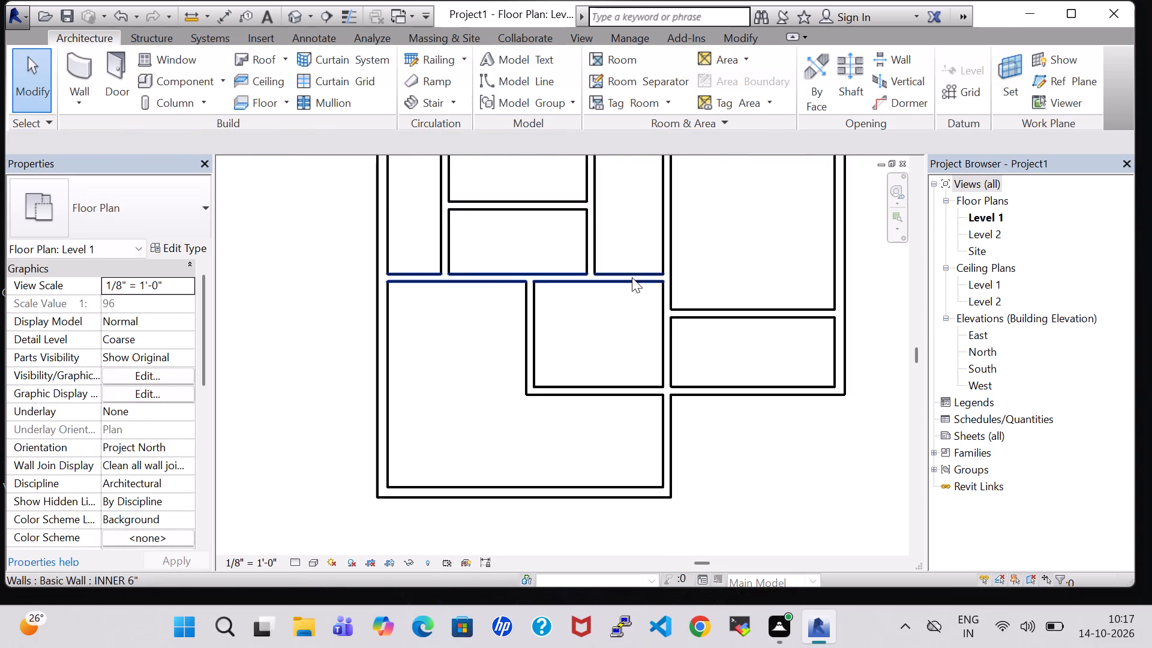
scroll(632, 277, "down", 1)
scroll(592, 244, "down", 5)
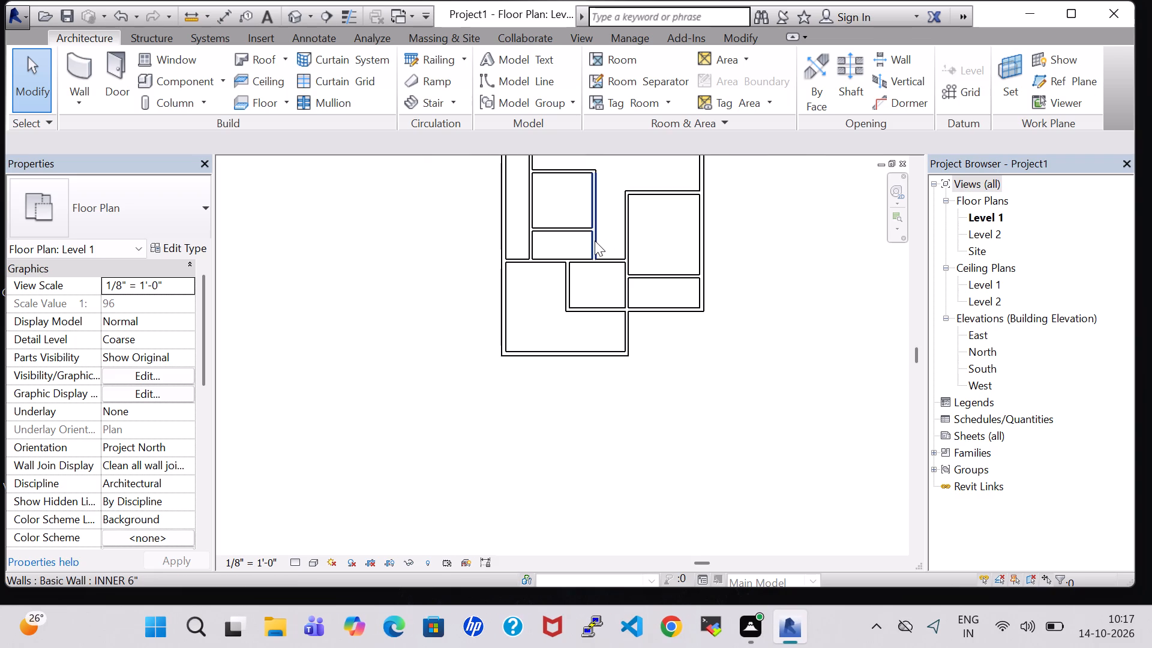
left_click(534, 207)
key("Left")
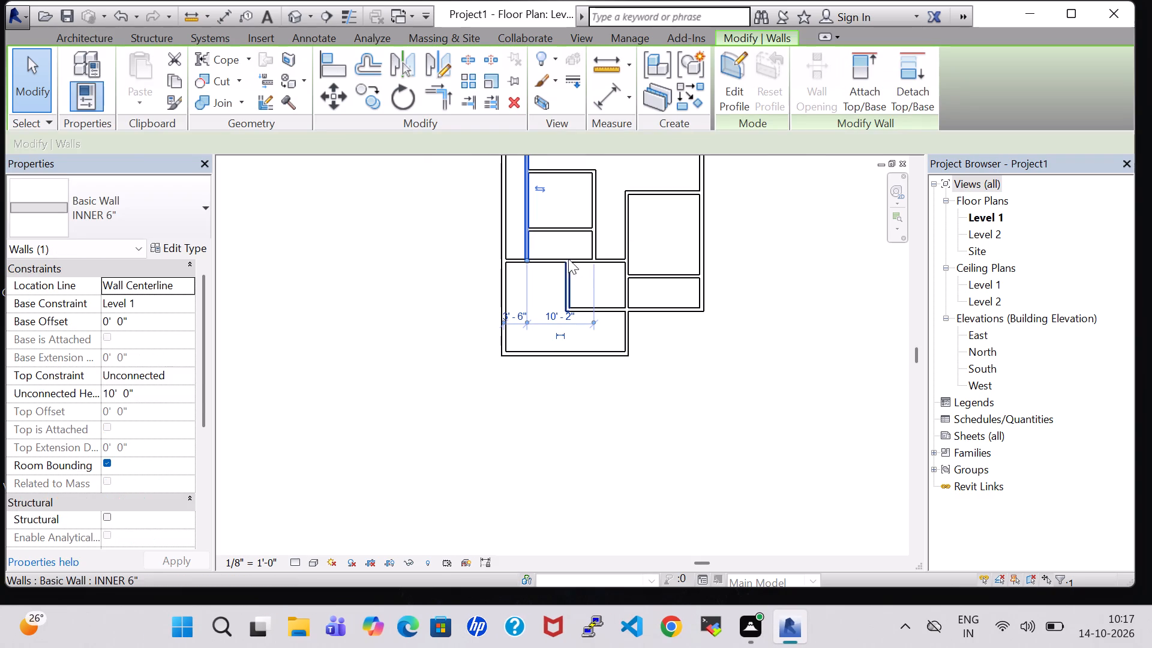
left_click(588, 245)
key("Left")
key("Left")
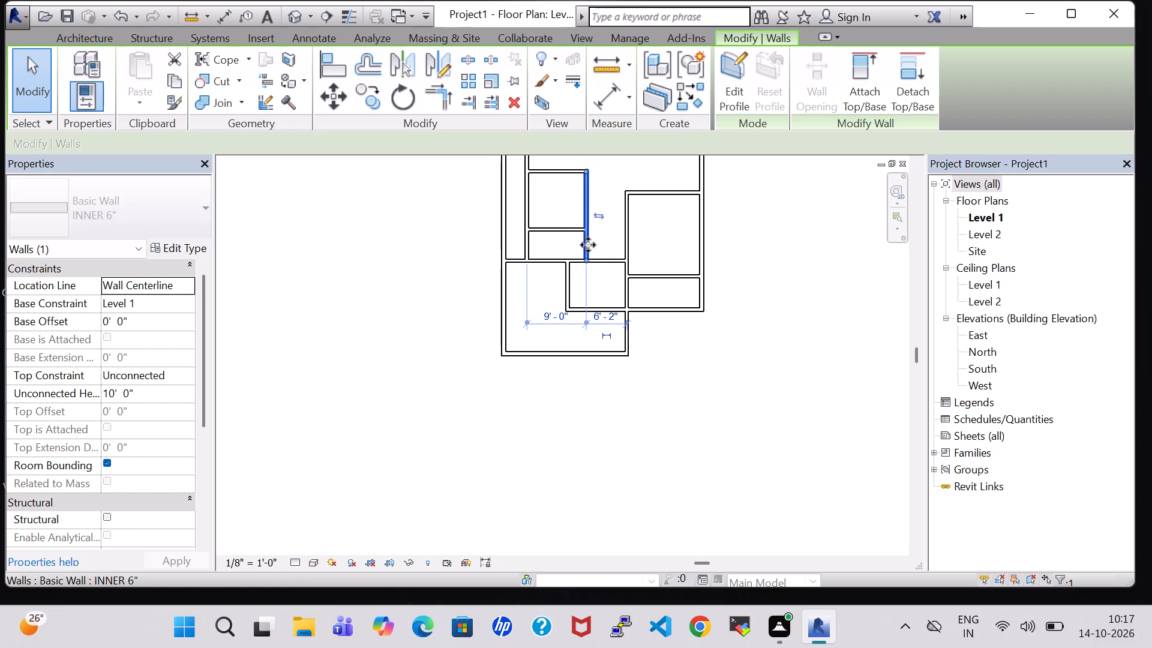
left_click(742, 360)
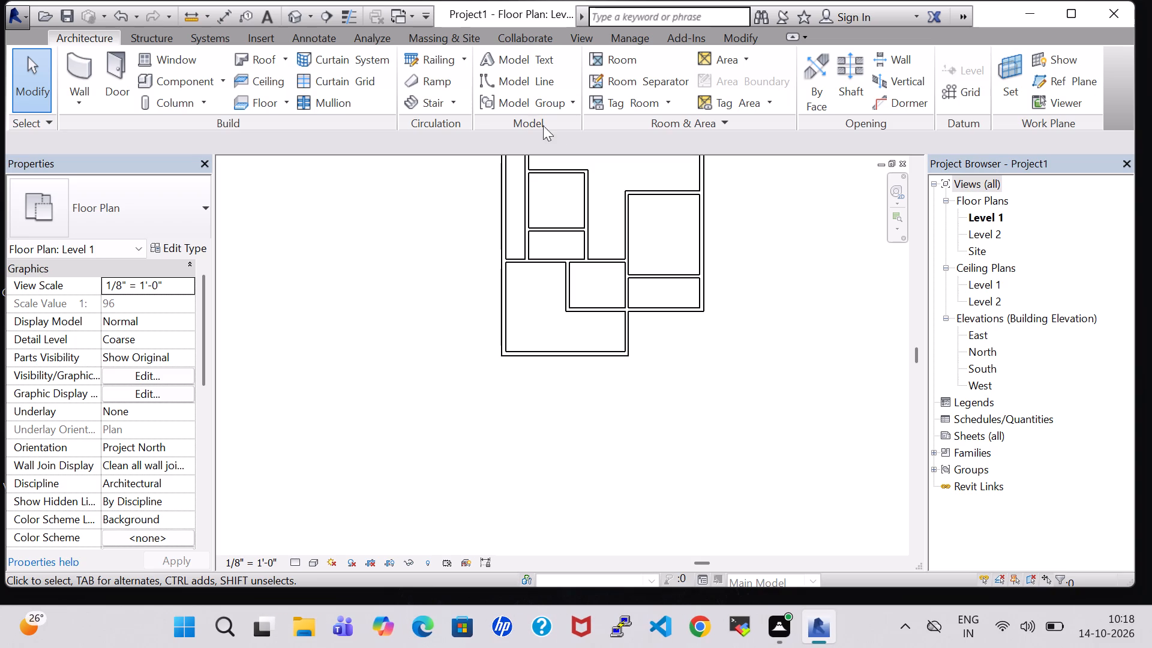
Place a Single-Flush 36" x 84" door in the top-left room's bottom wall, about 2'-2" from its right-hand wall, opening into that room.
middle_click_drag(719, 212, 721, 397)
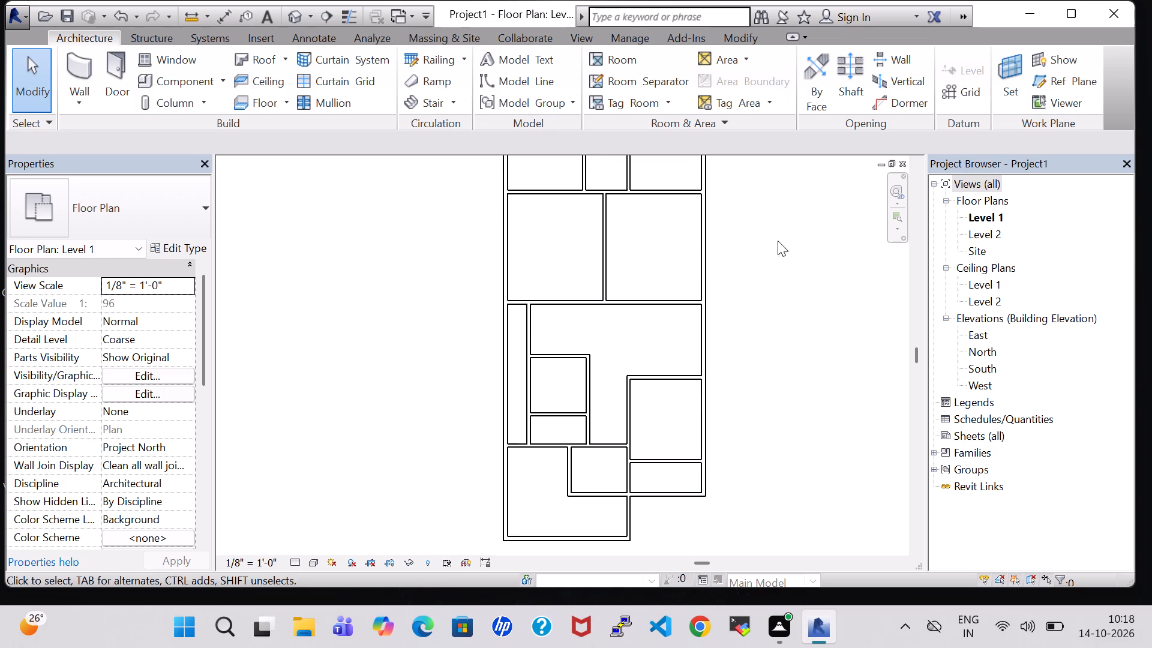
scroll(776, 235, "down", 1)
middle_click_drag(776, 235, 779, 344)
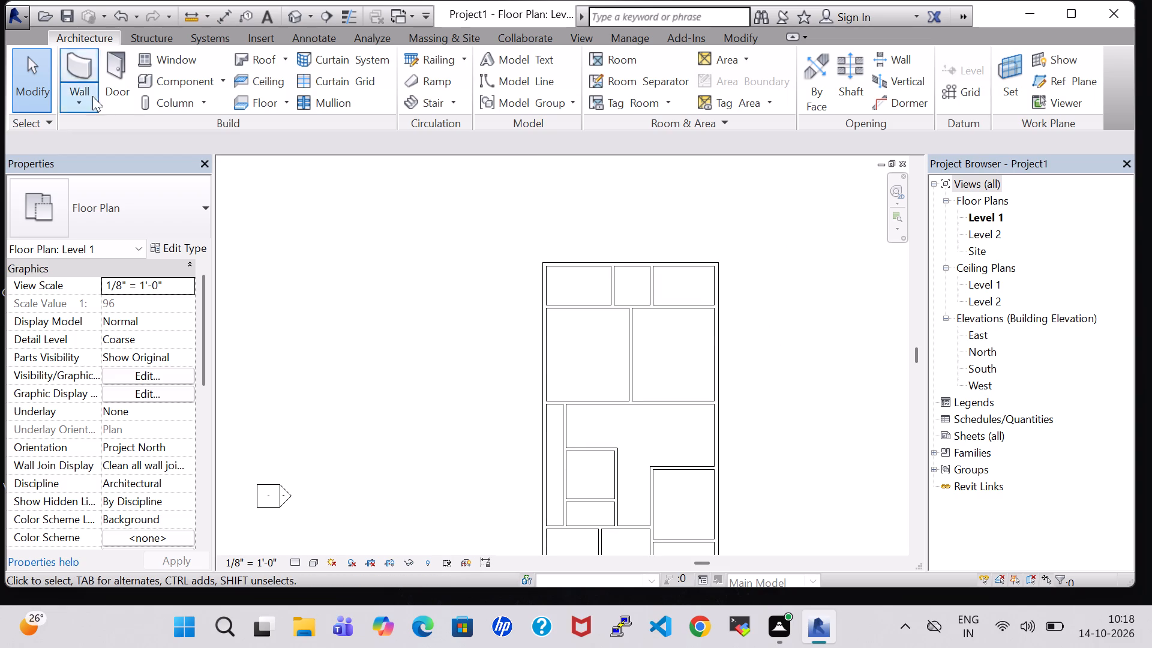
left_click(107, 79)
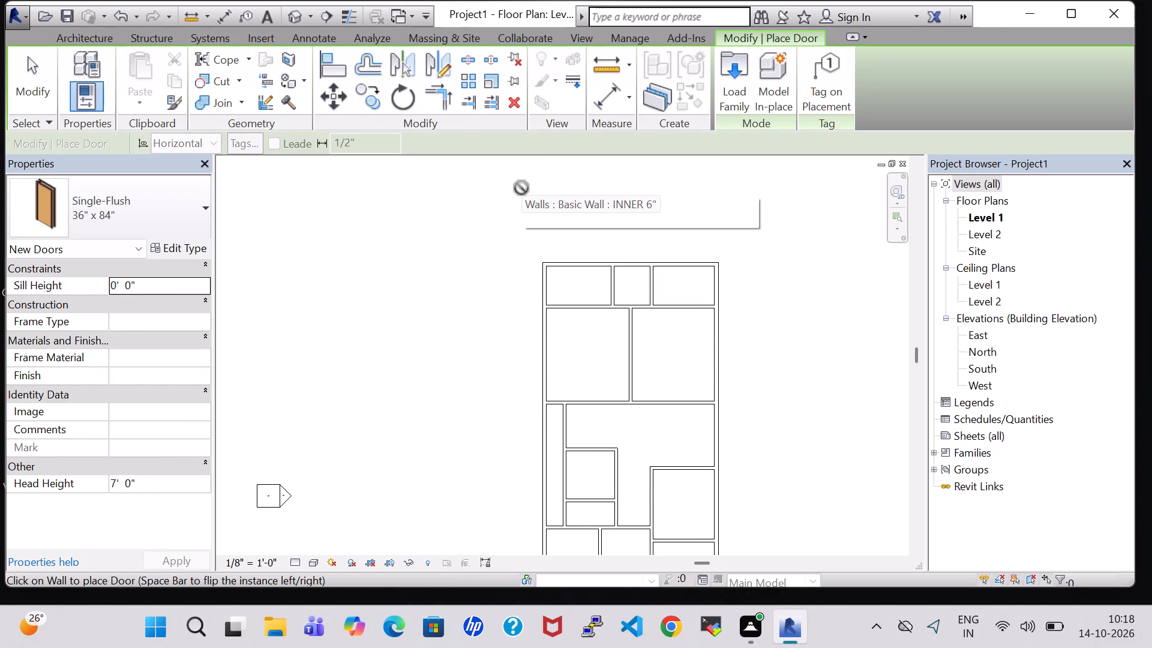
key("Escape")
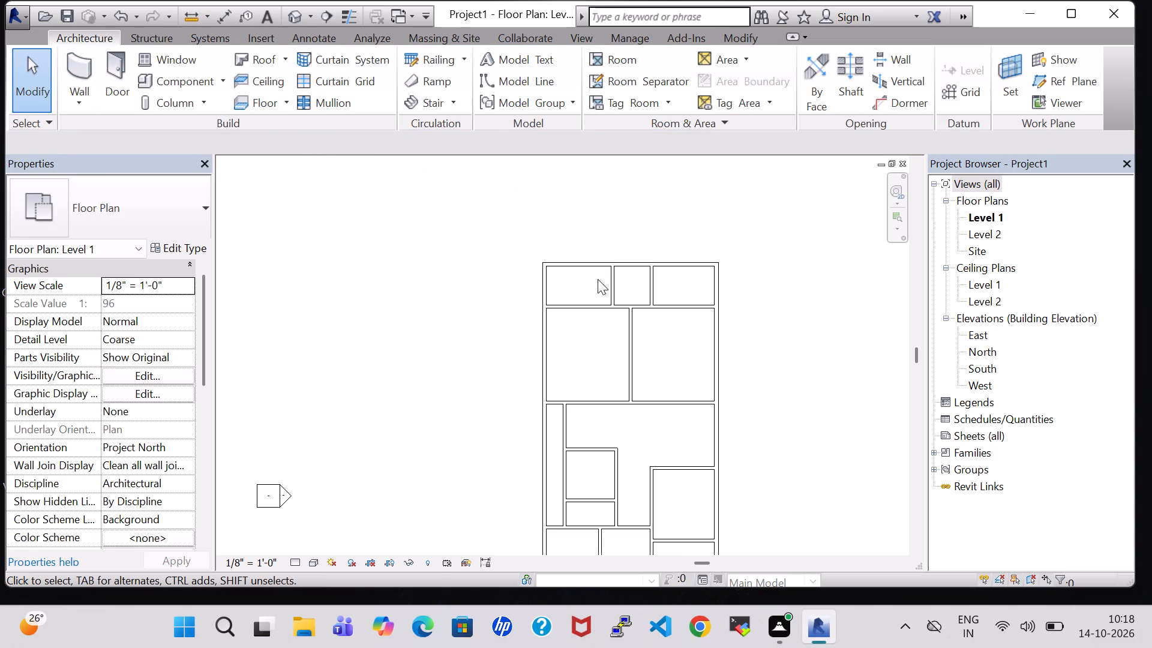
left_click(121, 85)
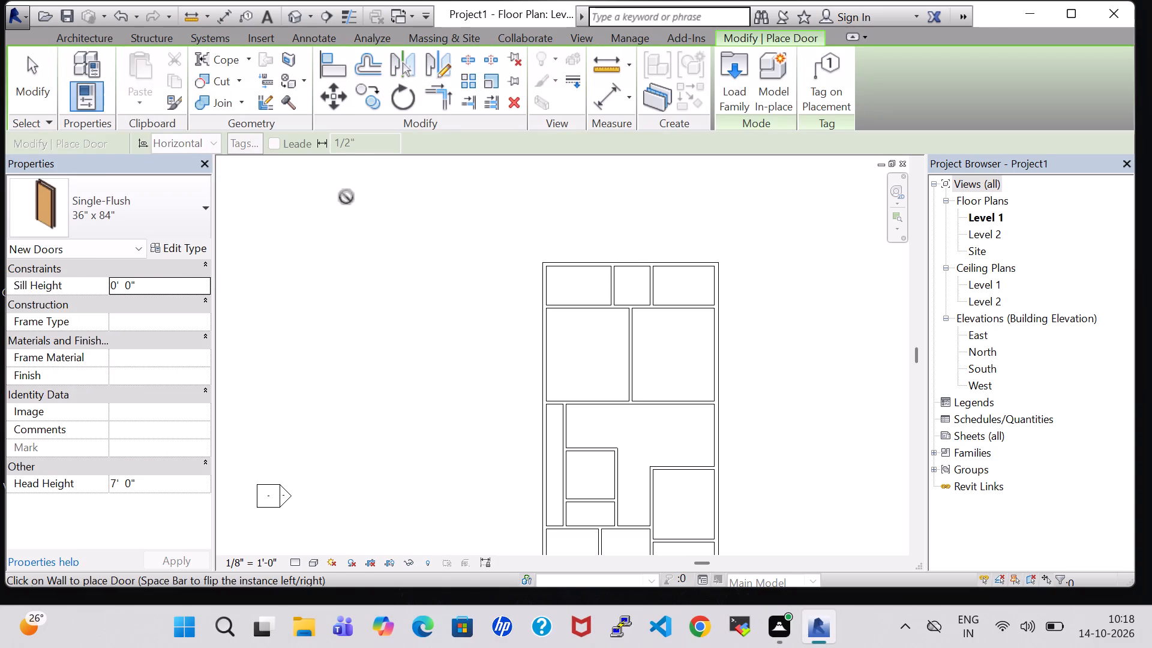
scroll(604, 300, "up", 6)
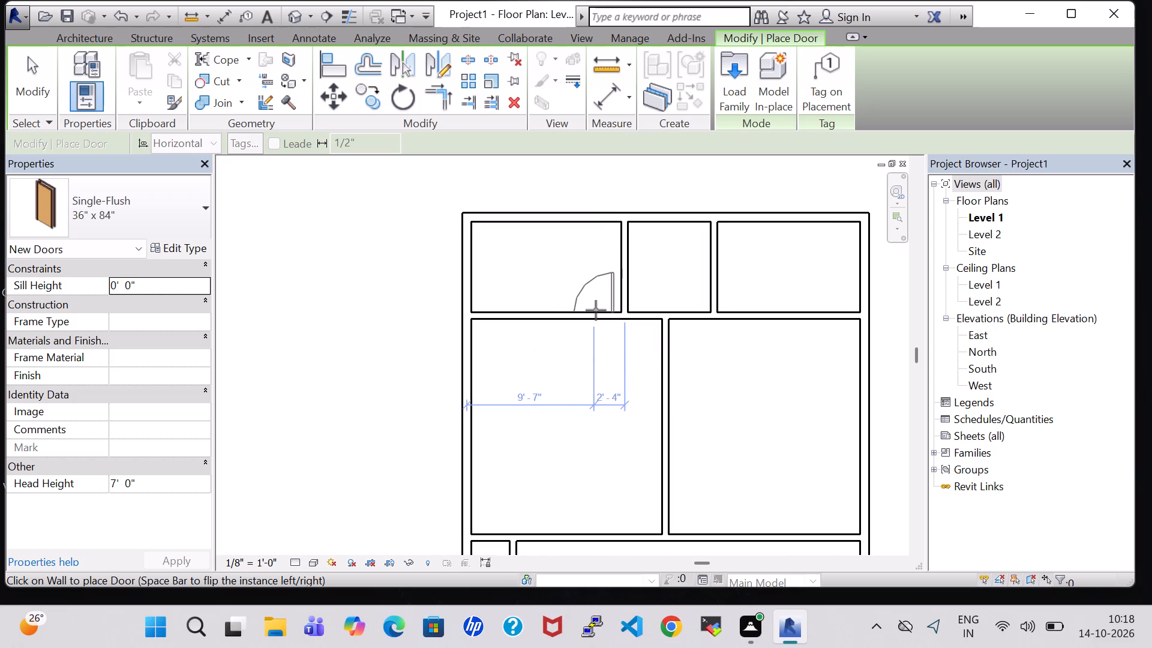
left_click(596, 310)
Place two mirrored Single-Flush 30" x 80" doors in the top-middle room's bottom wall, about 1'-6 1/2" and 1'-10" from its side walls.
scroll(593, 293, "down", 3)
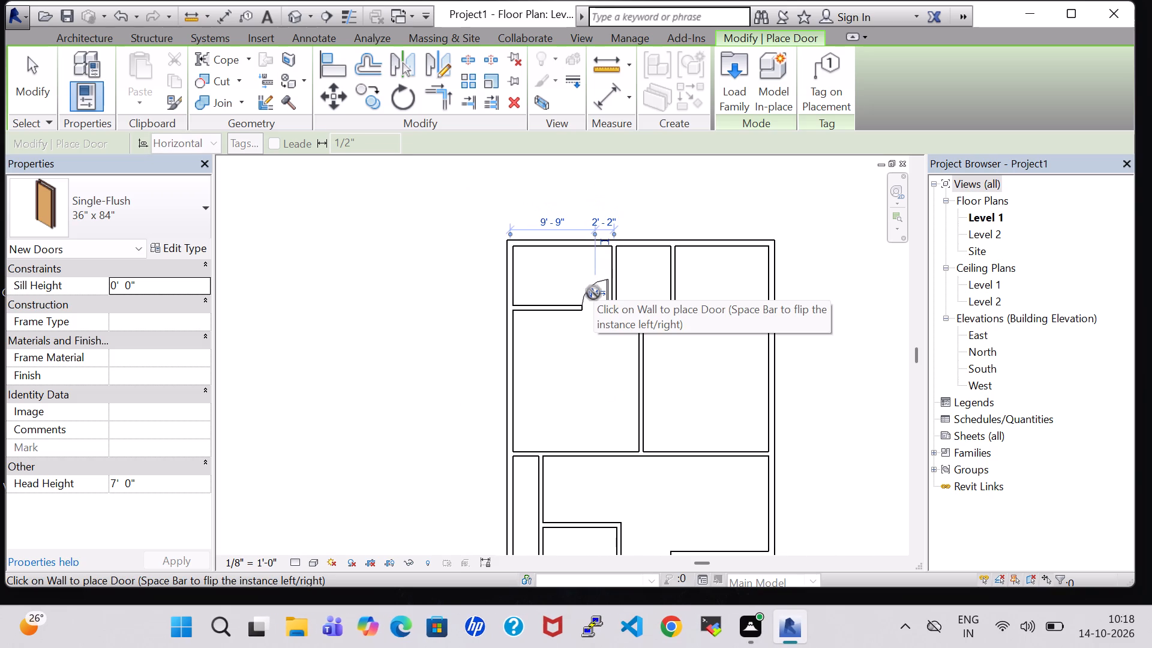
scroll(593, 293, "up", 5)
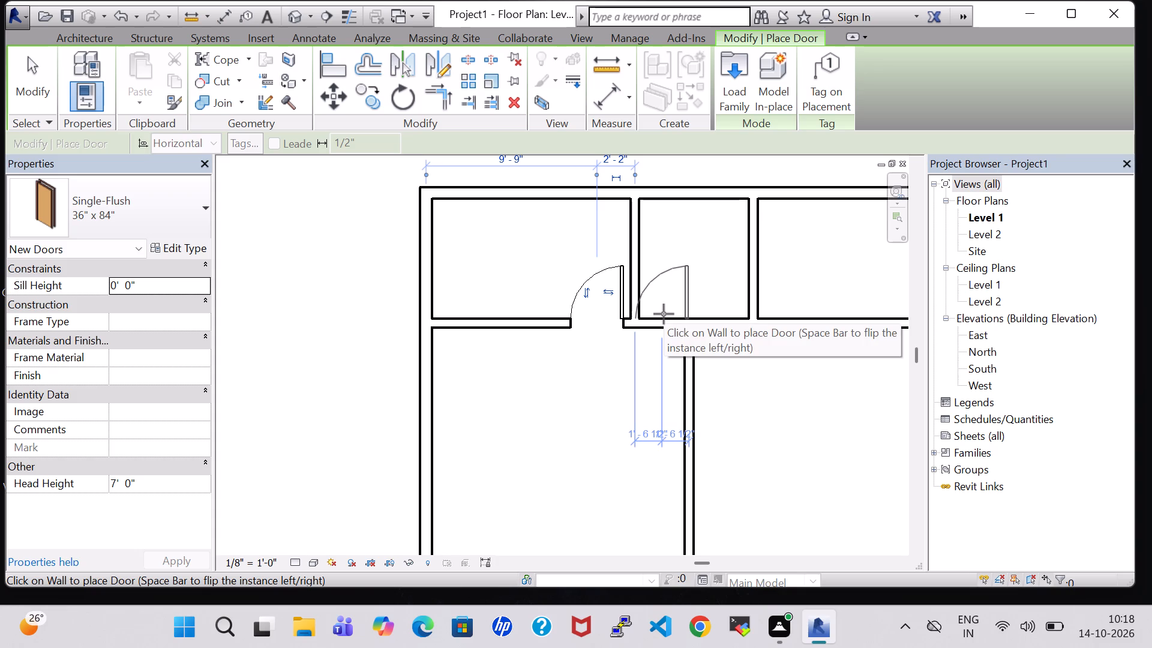
left_click(121, 222)
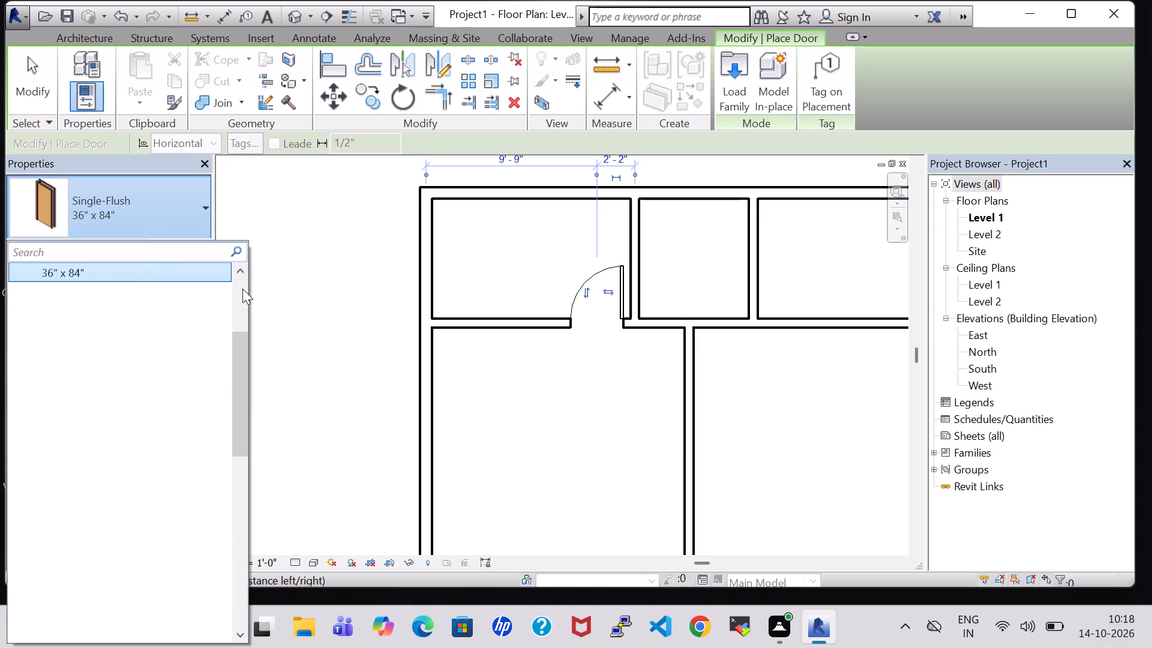
left_click(242, 270)
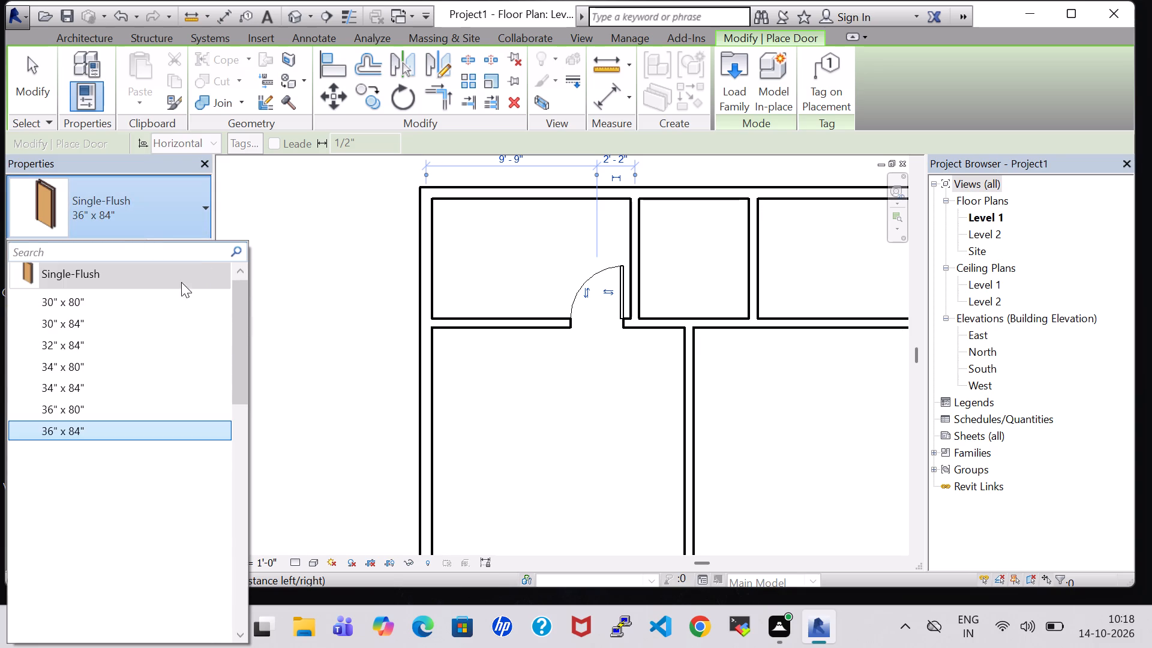
left_click(146, 299)
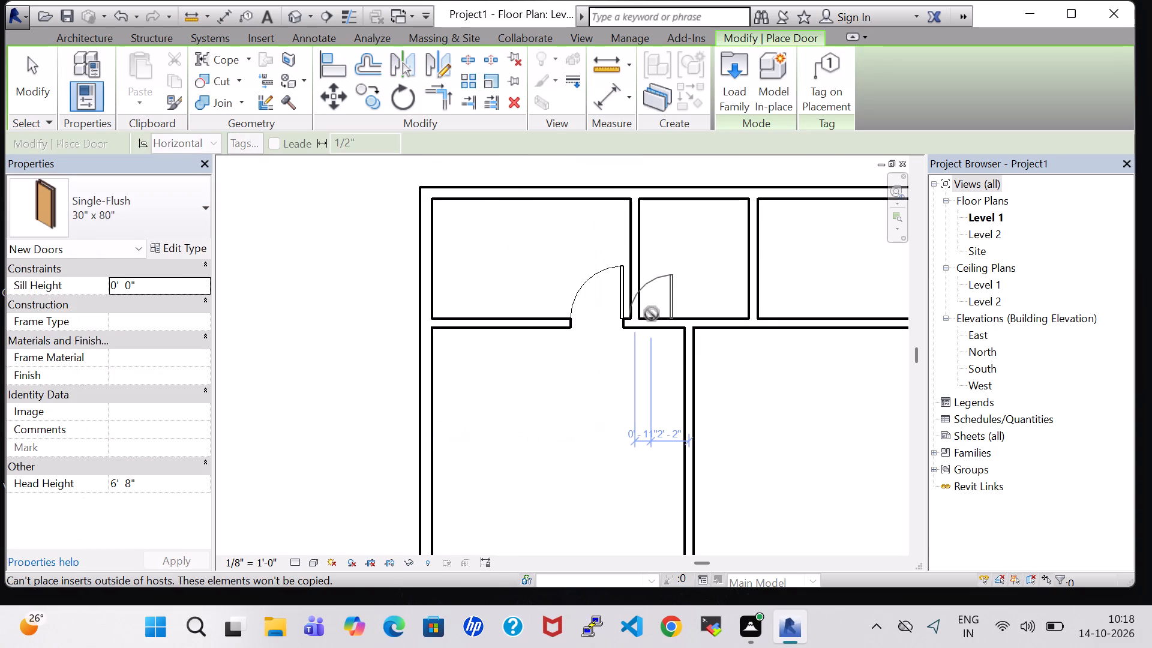
key("space")
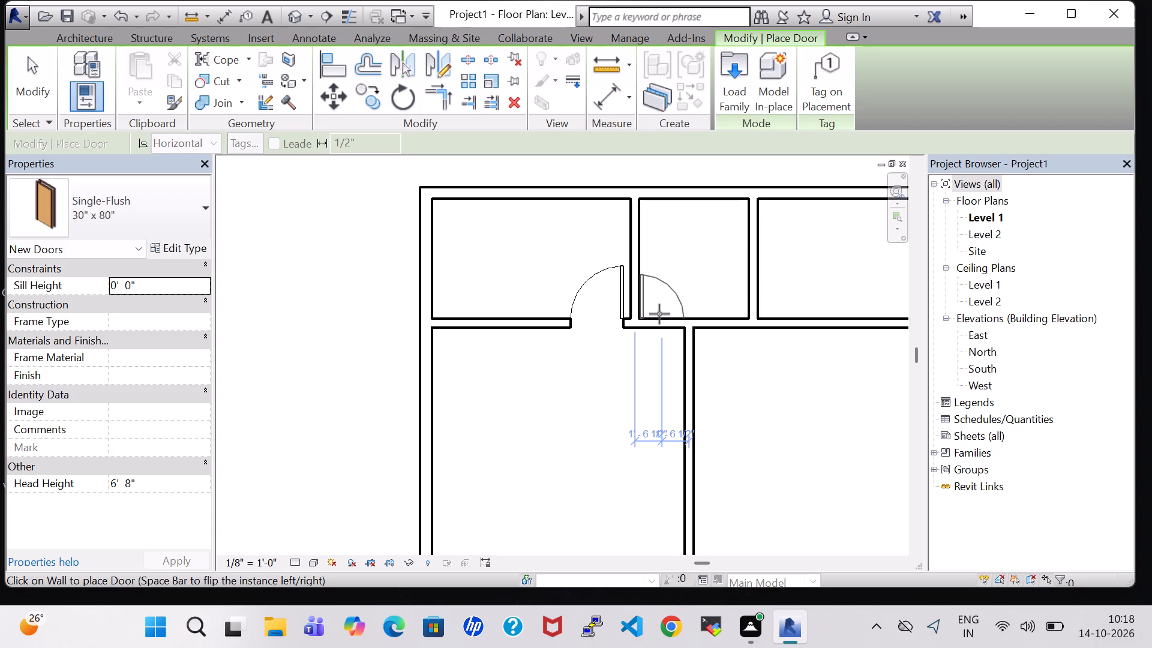
left_click(659, 314)
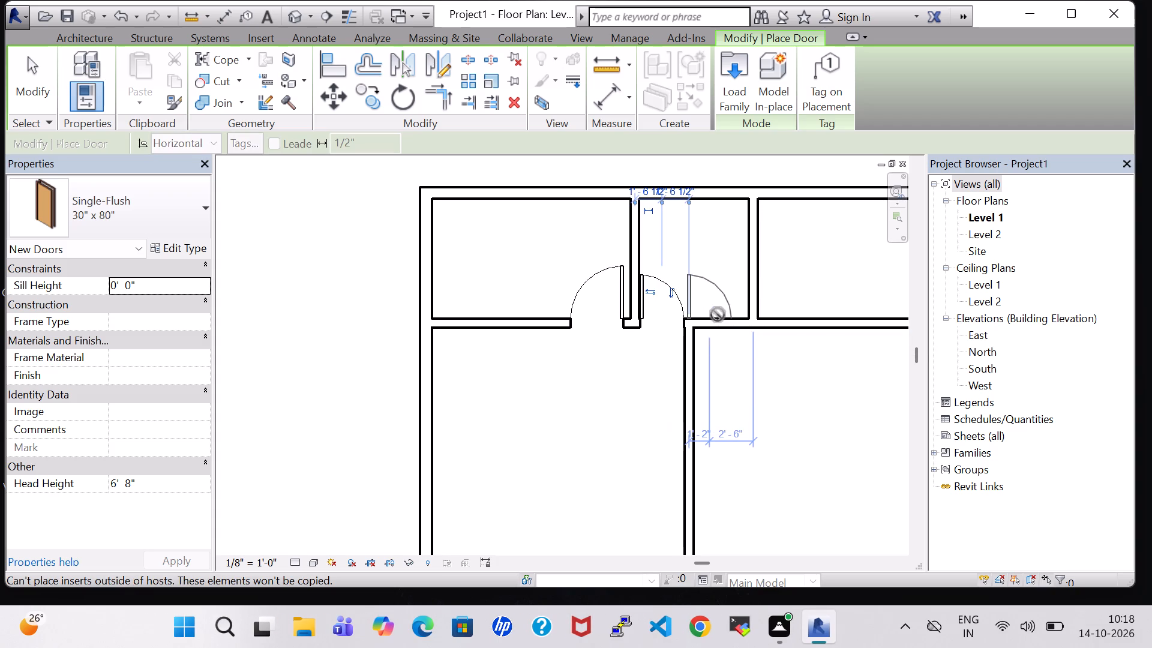
key("space")
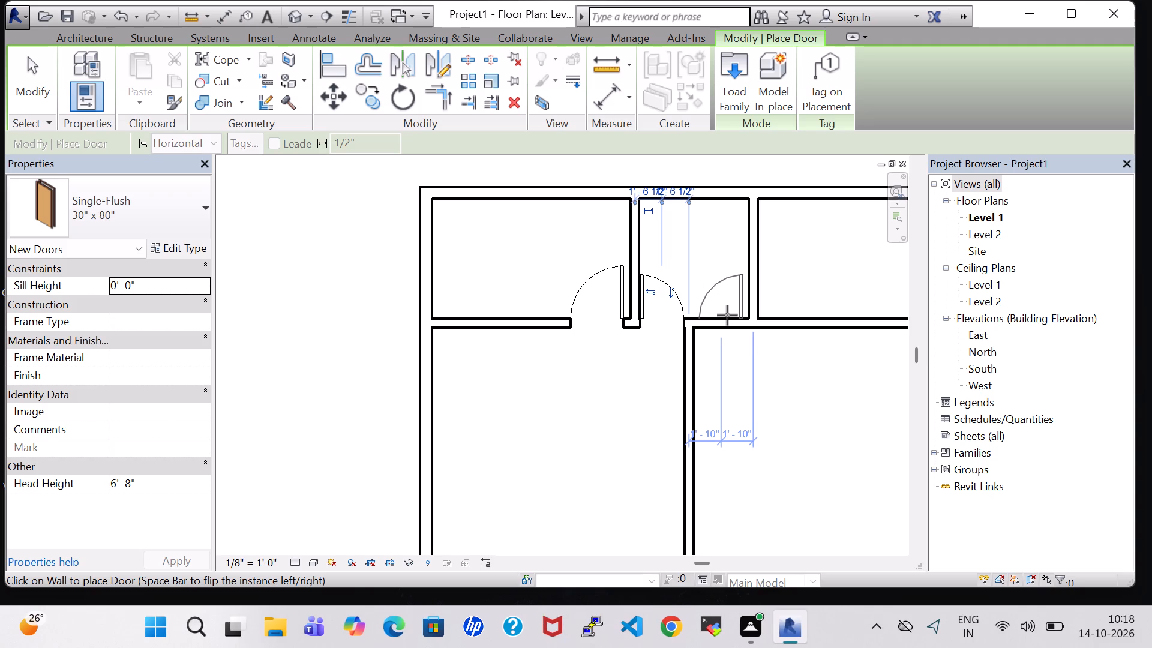
left_click(727, 315)
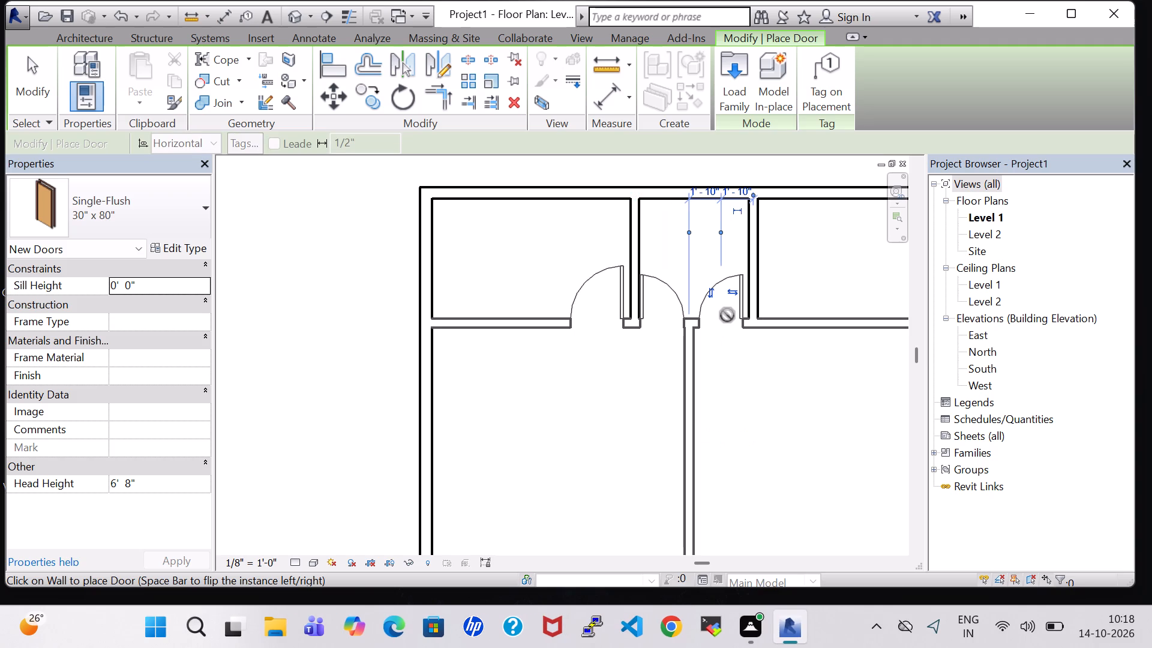
Place a Single-Flush 30" x 80" door in the top-right room's bottom wall, about 1'-11" from its left-hand wall and hinged on that side.
scroll(727, 315, "down", 5)
key("Escape")
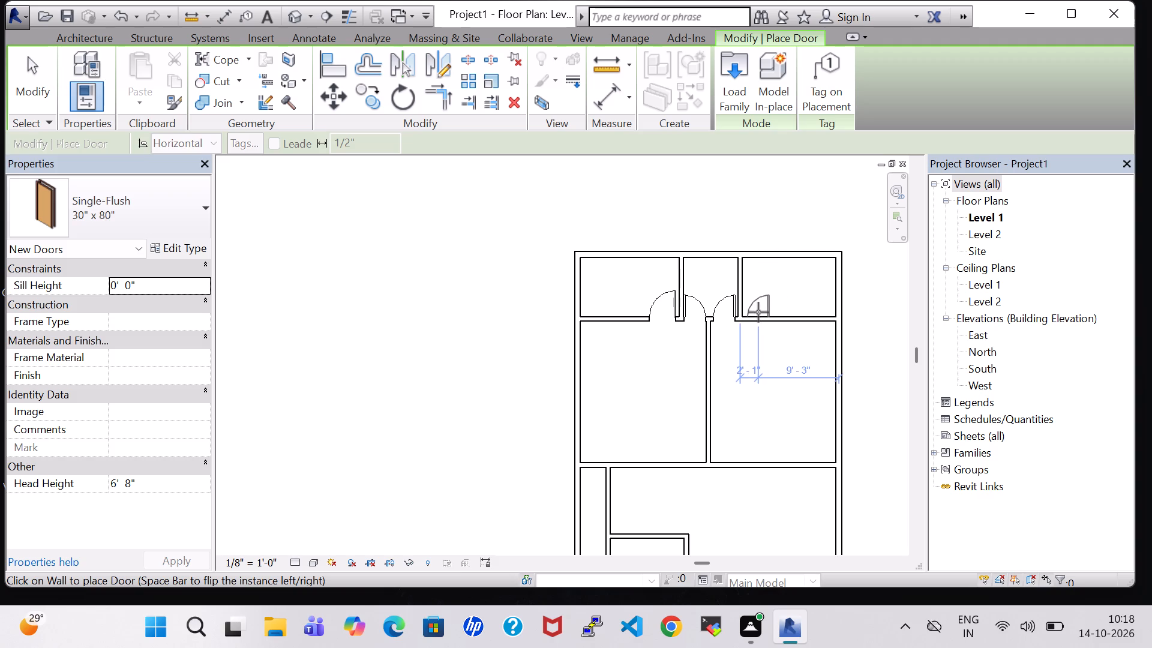
key("space")
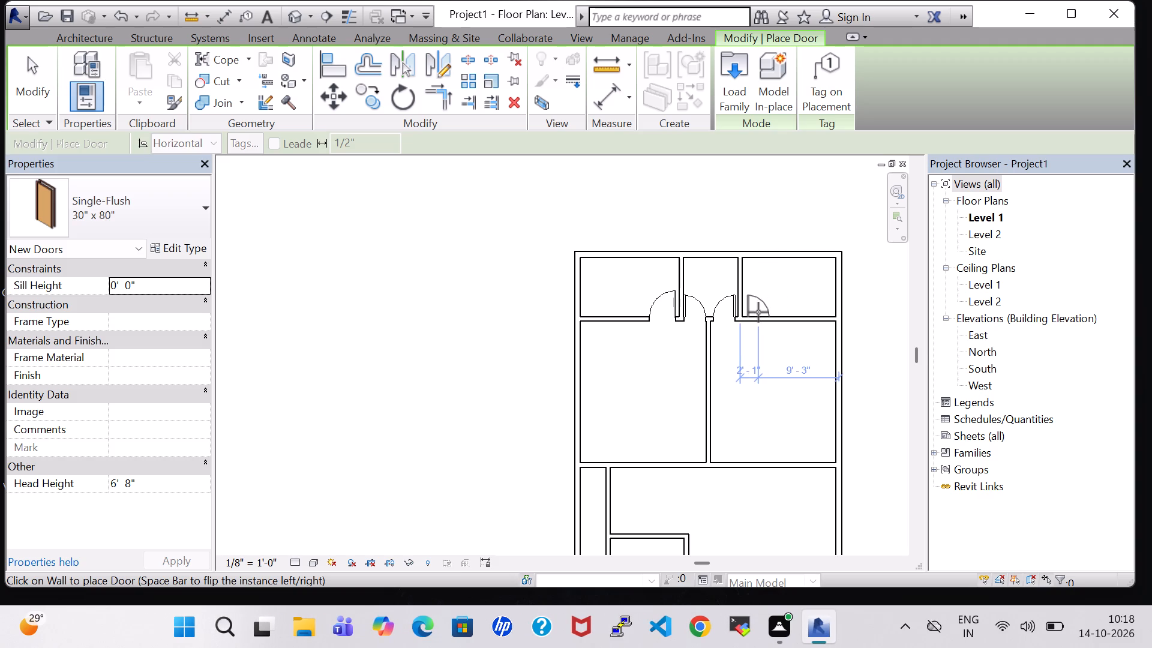
scroll(758, 312, "up", 2)
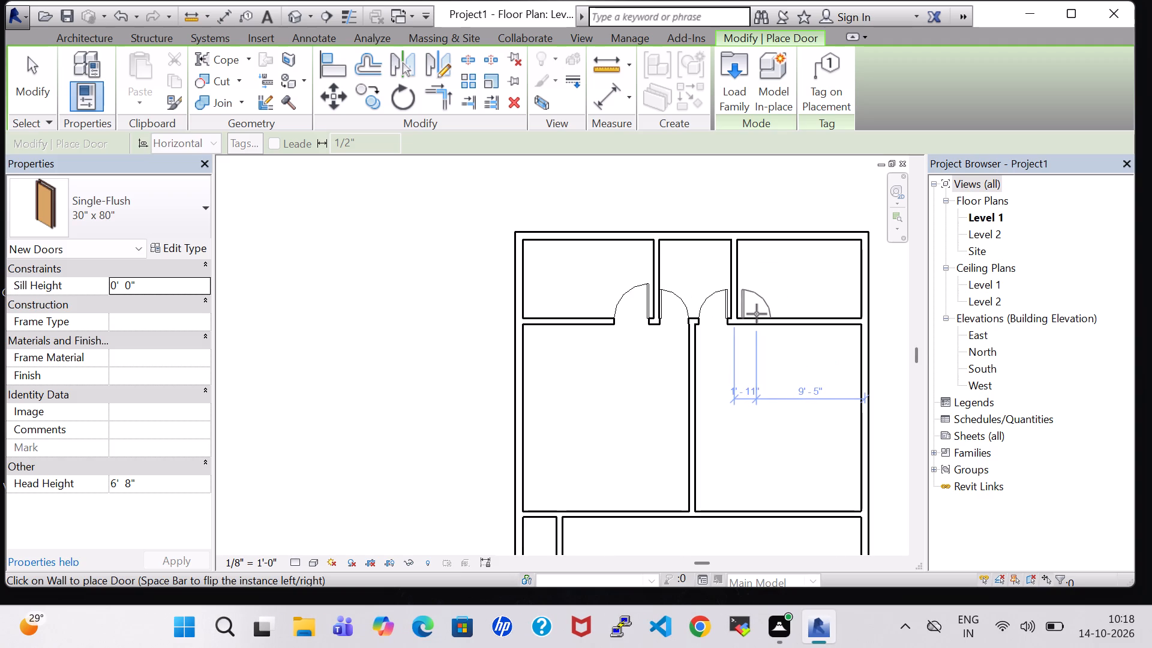
left_click(757, 314)
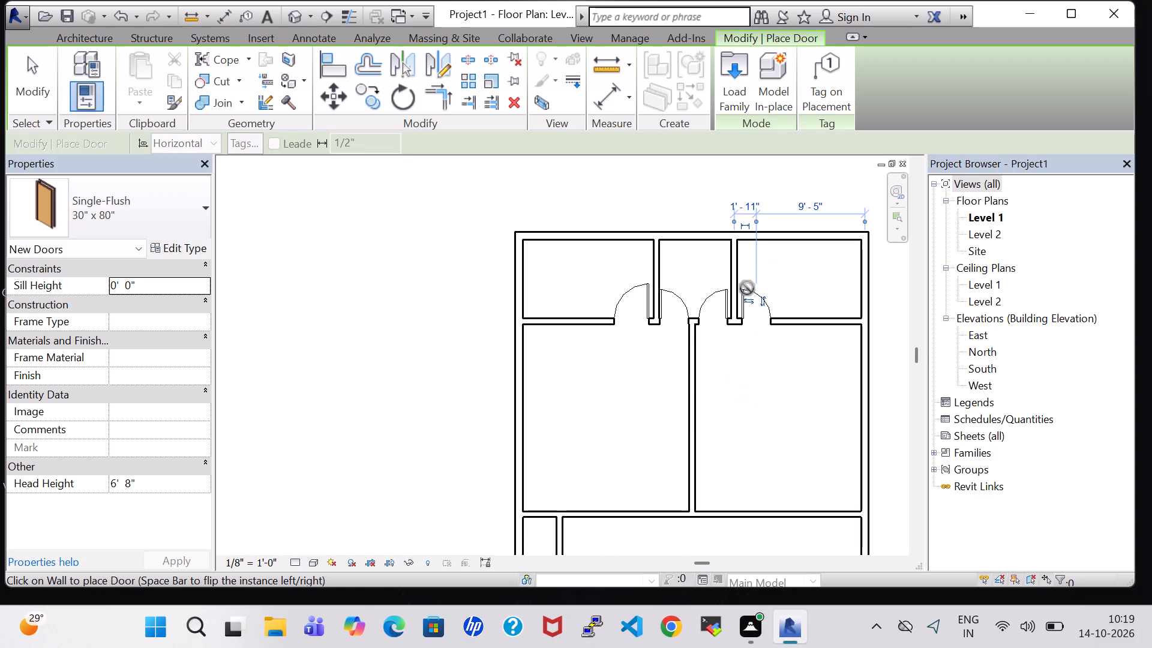
key("Escape")
key("Escape")
scroll(747, 288, "down", 3)
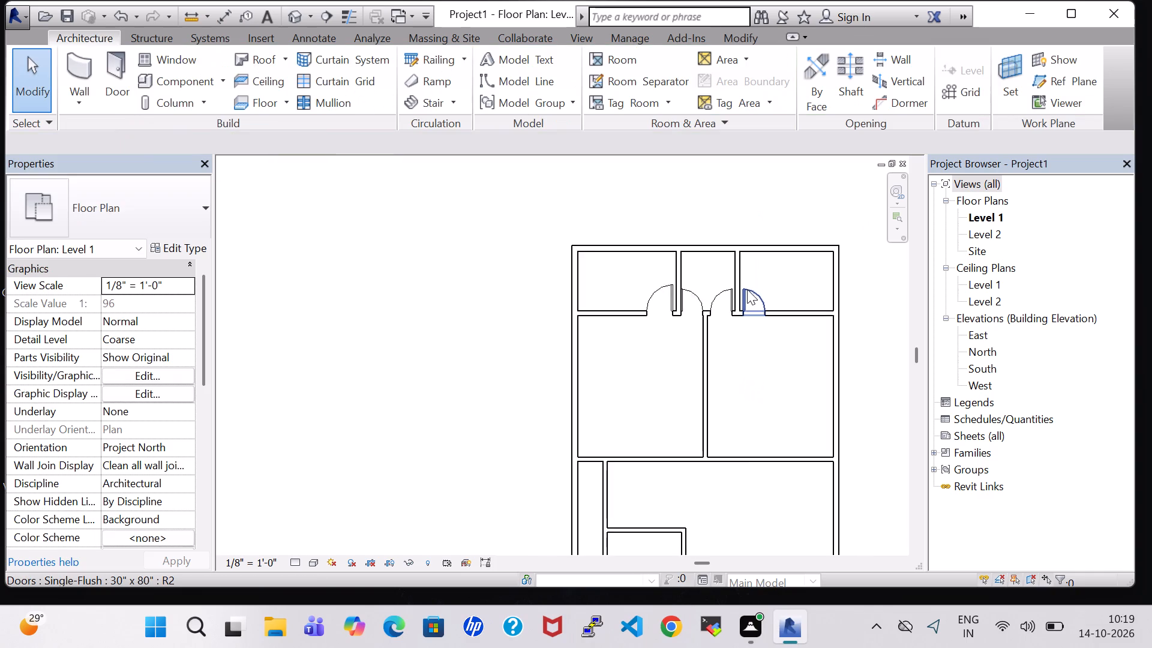
left_click(753, 372)
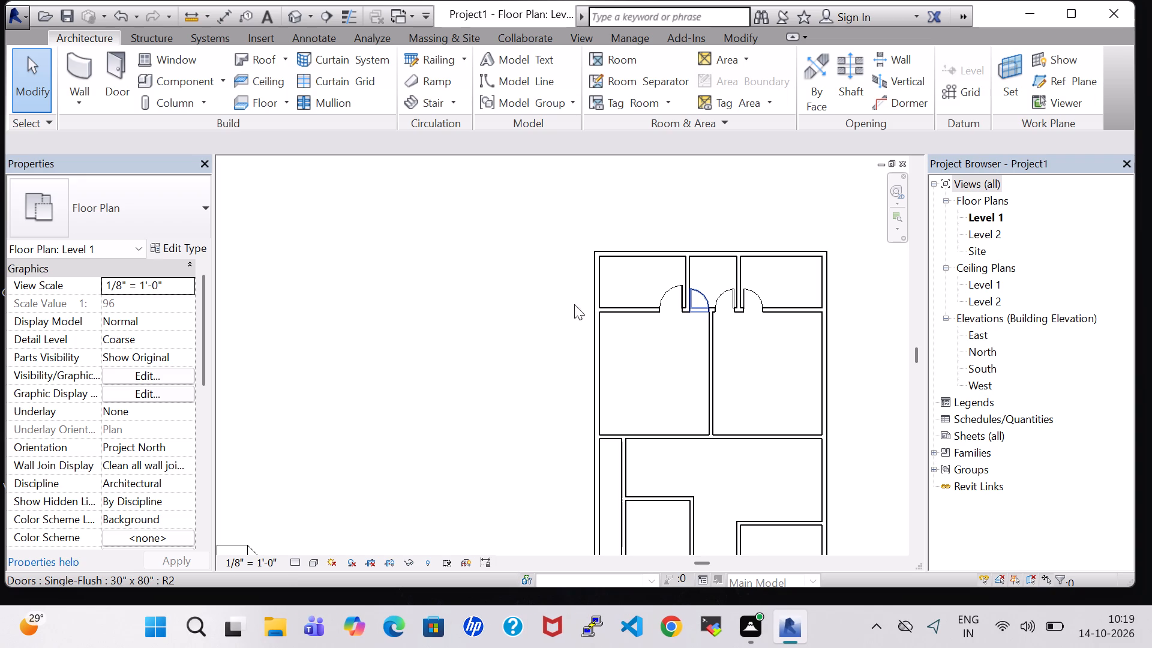
Place mirrored Single-Flush 36" x 84" doors in the two large rooms' bottom wall, about 2'-0" left and 1'-11" right of their shared wall.
left_click(127, 61)
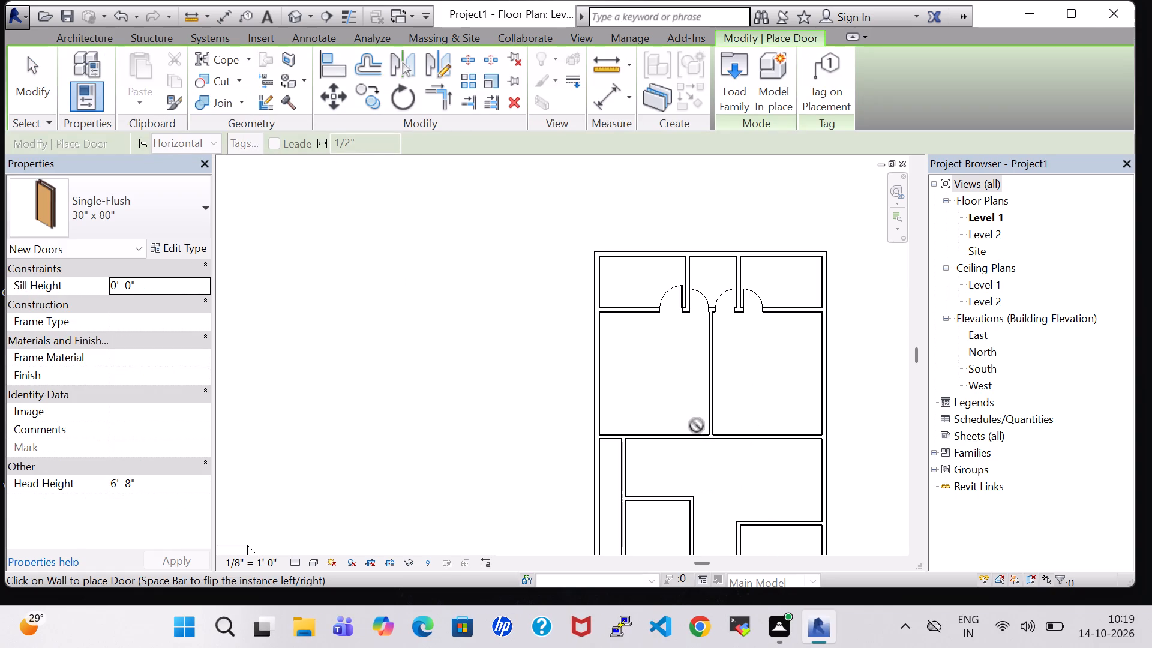
scroll(695, 436, "up", 6)
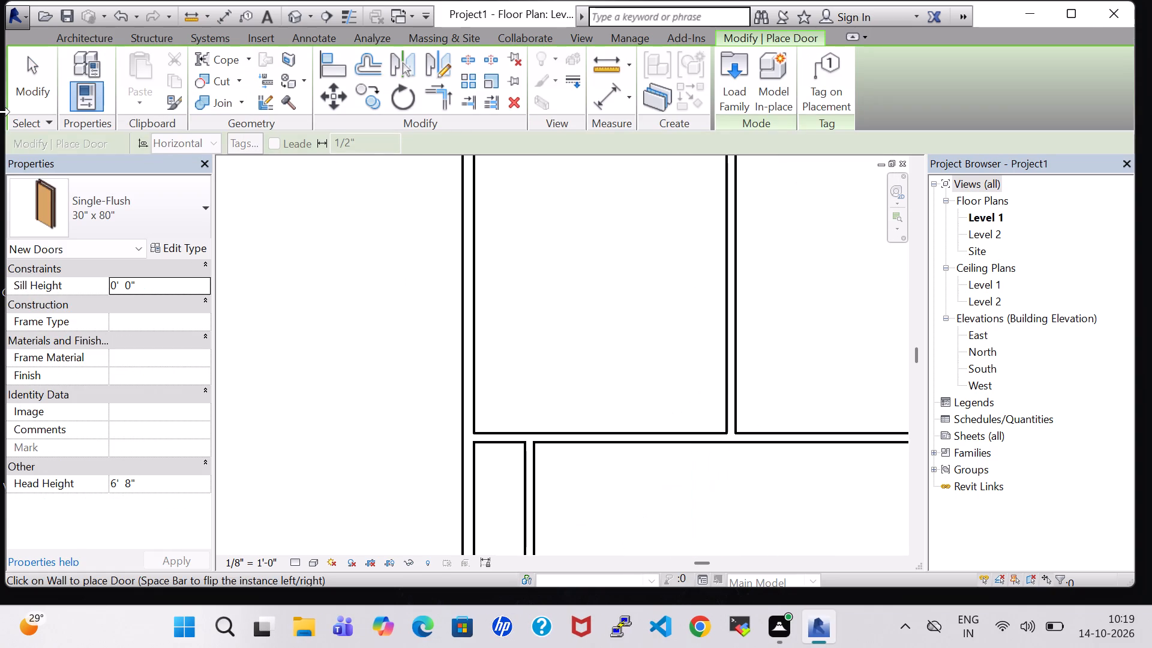
left_click(175, 197)
left_click(133, 439)
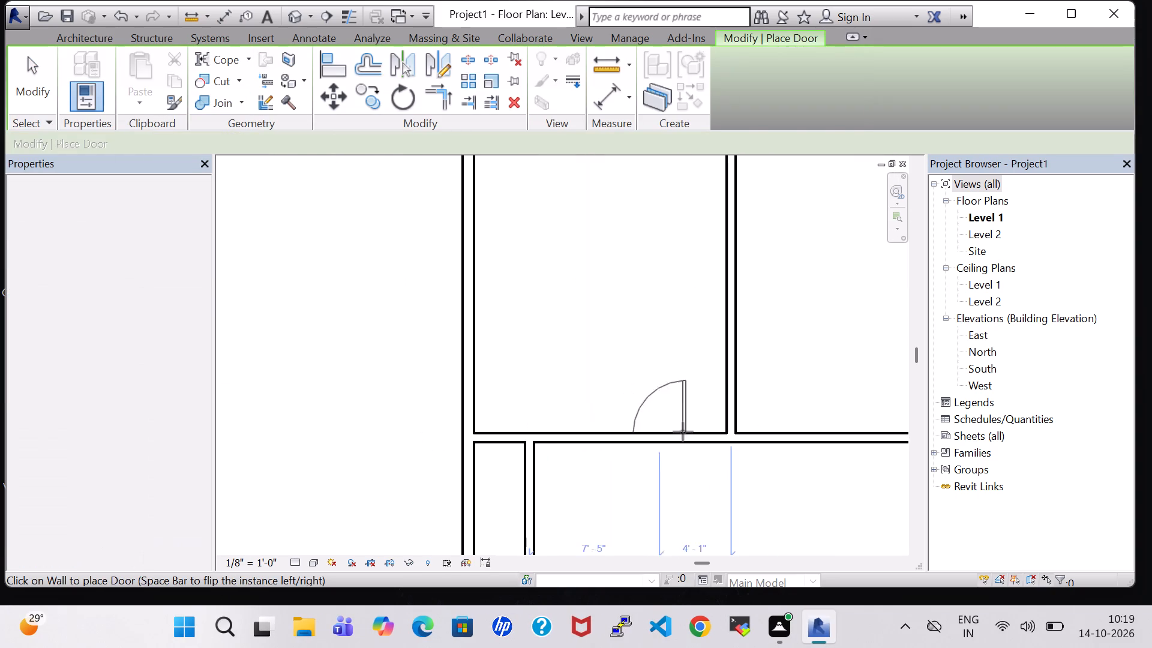
left_click(697, 433)
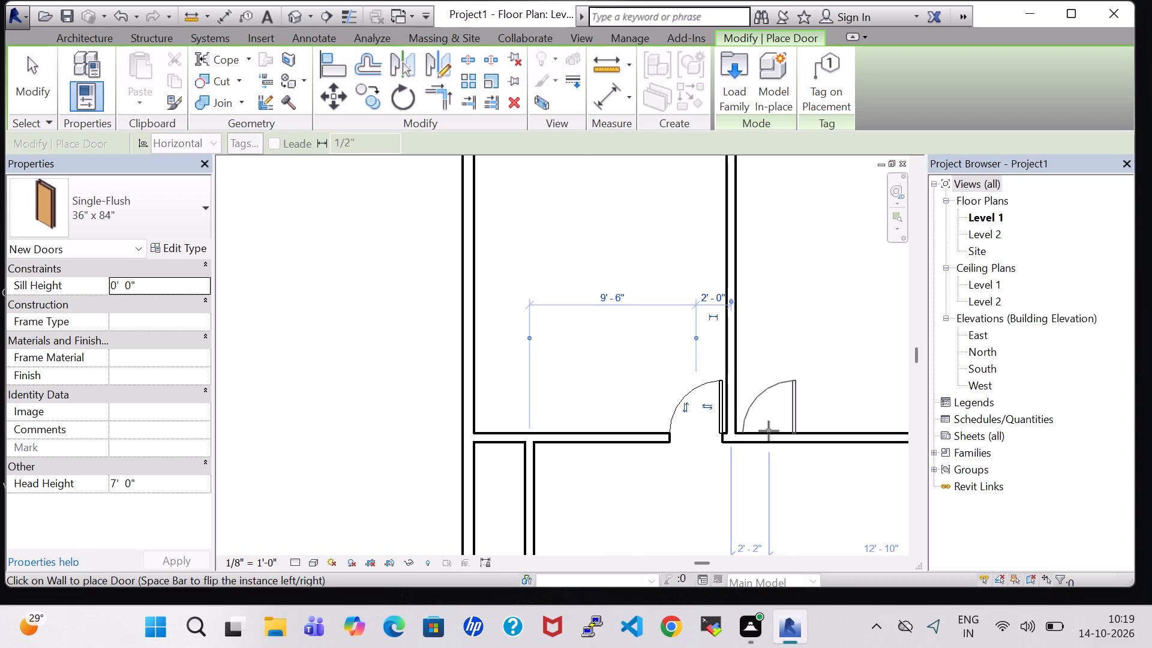
key("space")
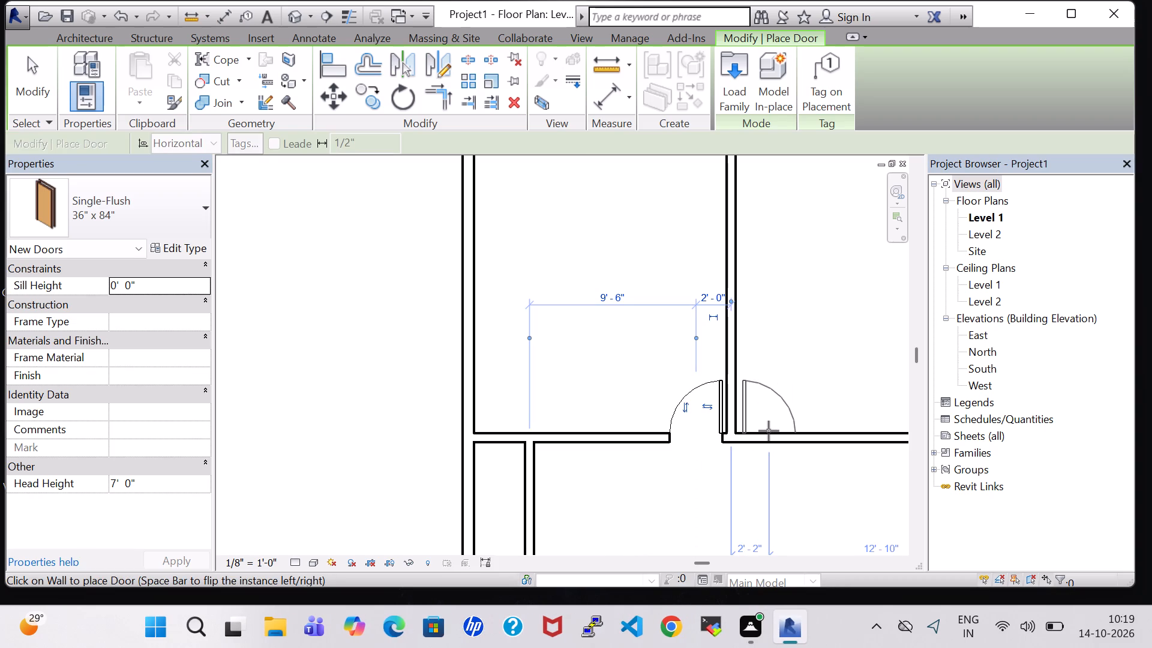
scroll(769, 431, "up", 3)
left_click(763, 434)
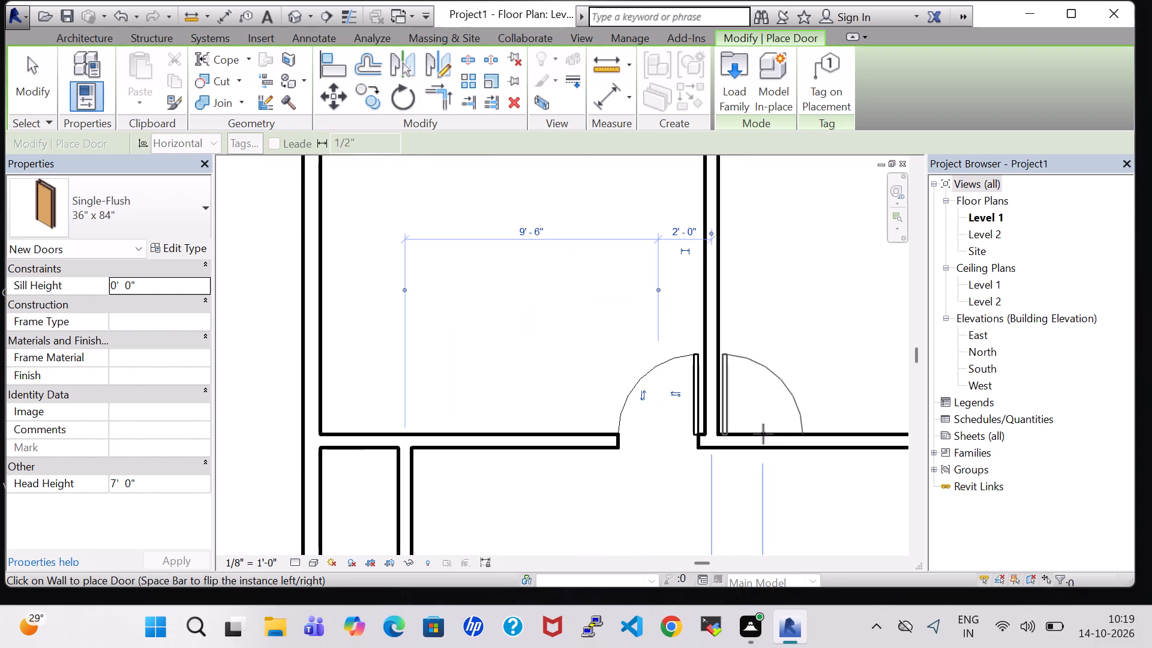
scroll(759, 343, "down", 8)
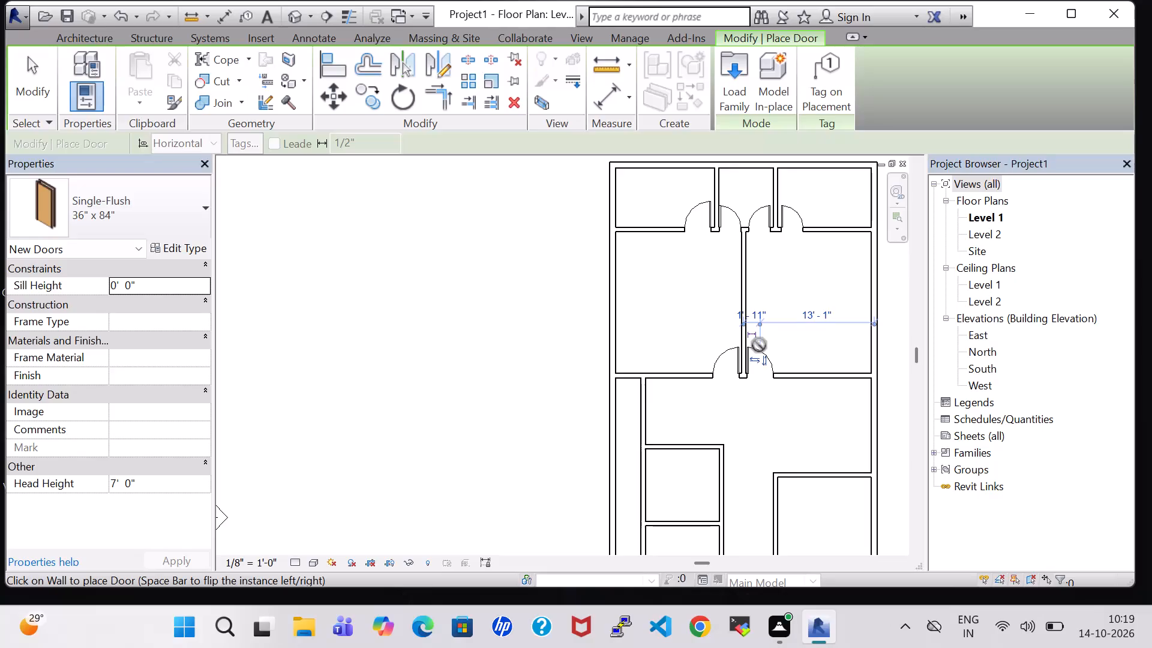
key("Escape")
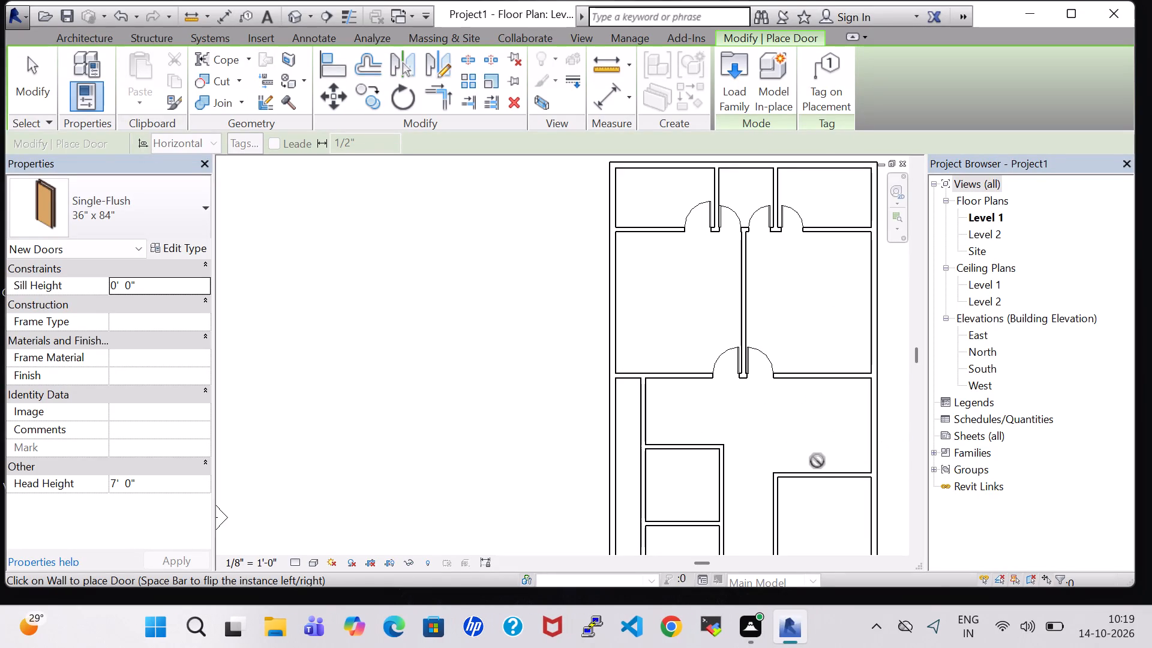
Place a Single-Flush 36" x 84" door in the lower right-hand room's left wall, about 8'-3" below its top wall, opening into the room.
middle_click_drag(815, 502, 794, 438)
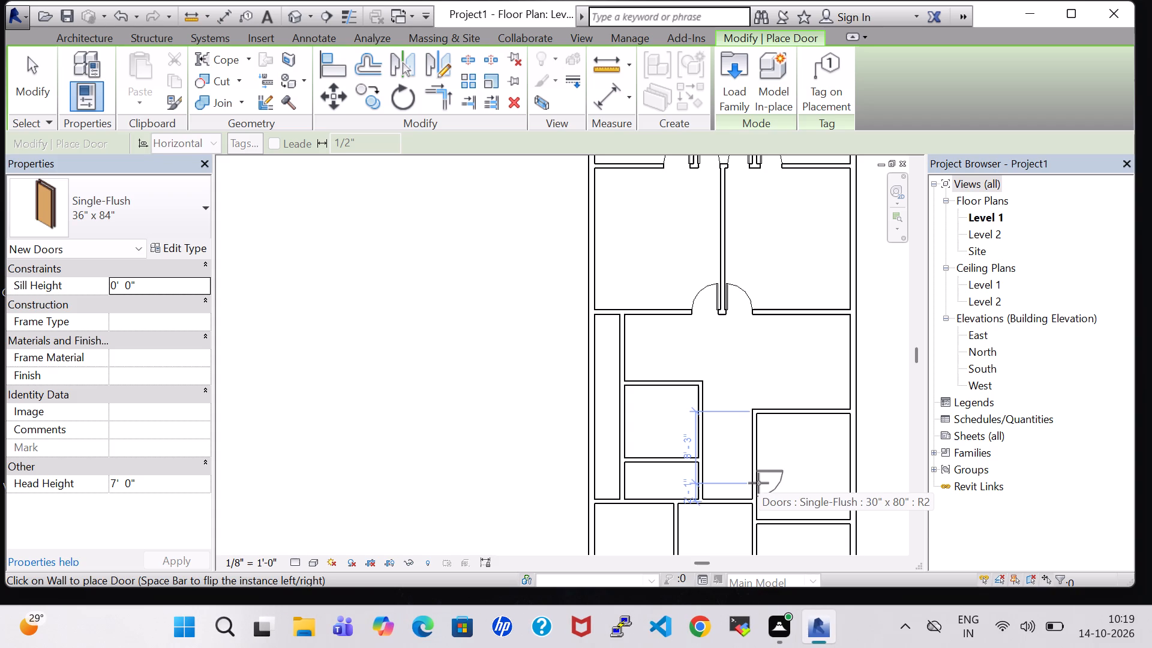
key("space")
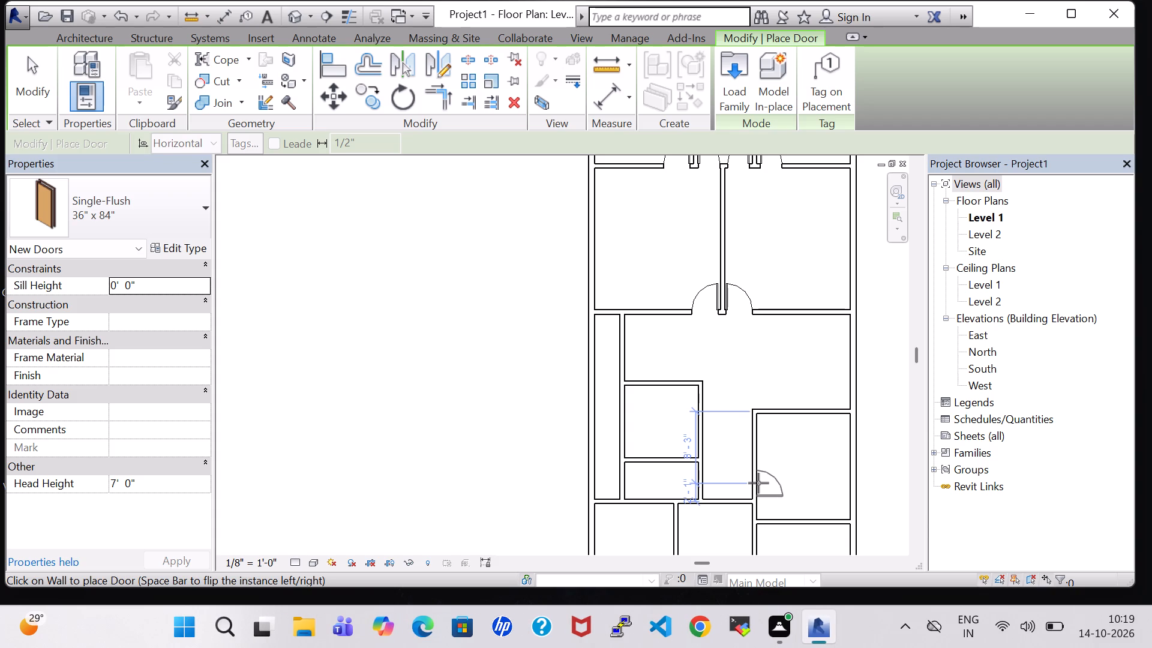
left_click(758, 483)
key("Escape")
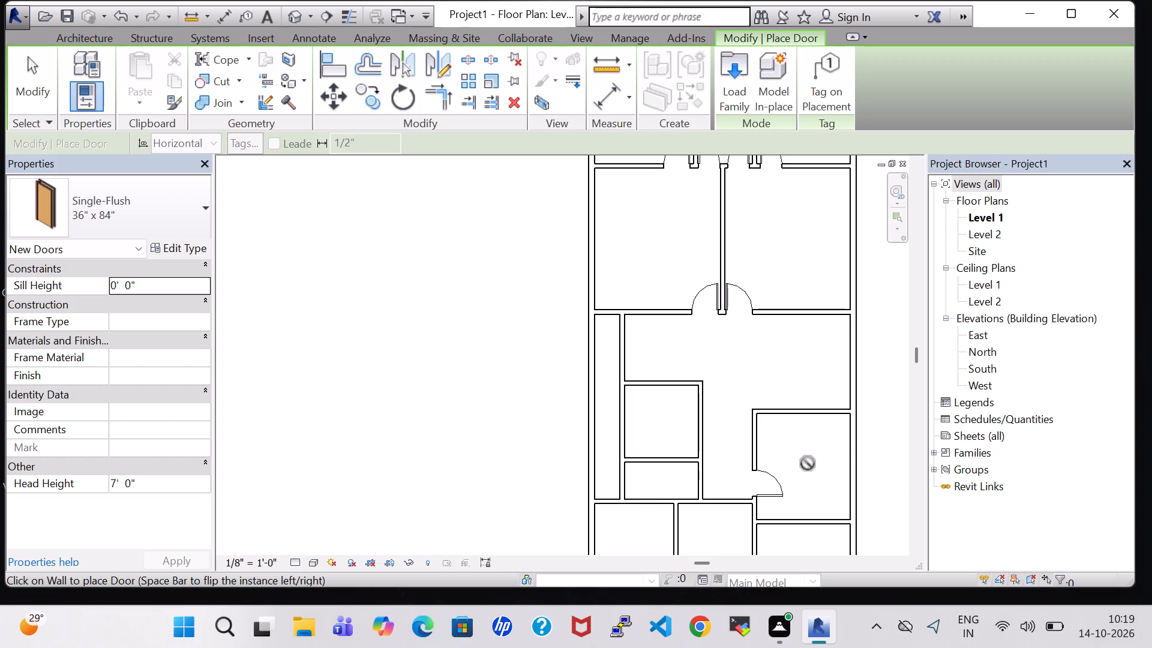
Place a Single-Flush 36" x 84" door in the small bottom-right room's left wall, about 2'-2" below its top wall, hinged at the top.
middle_click_drag(808, 463, 805, 401)
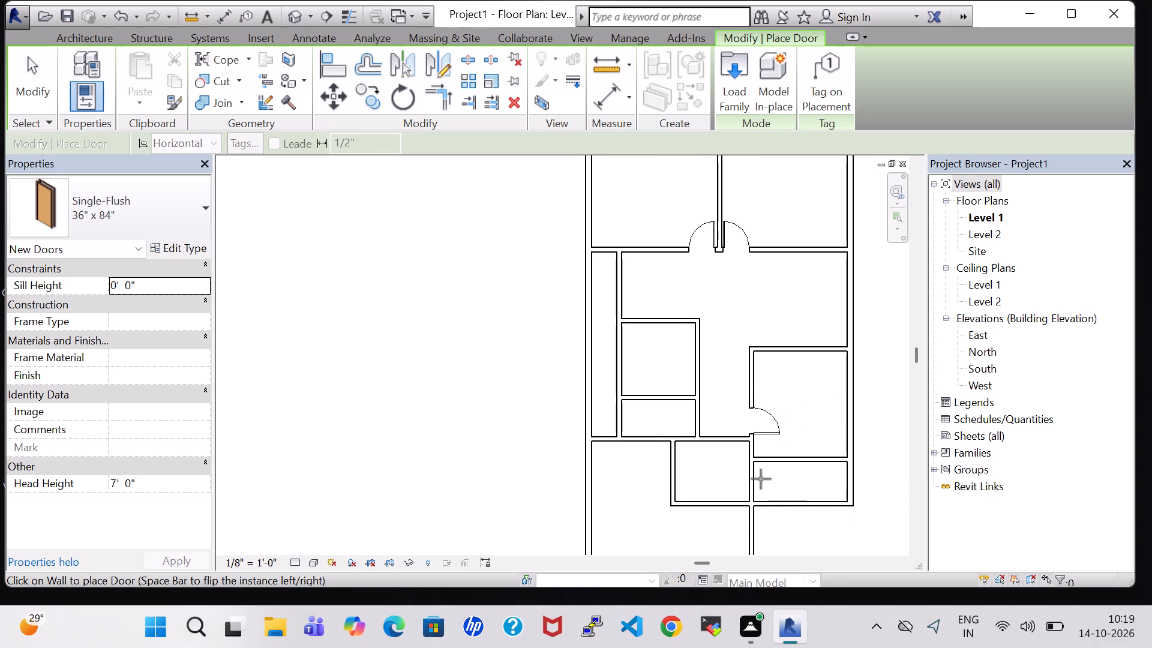
key("space")
scroll(761, 479, "up", 2)
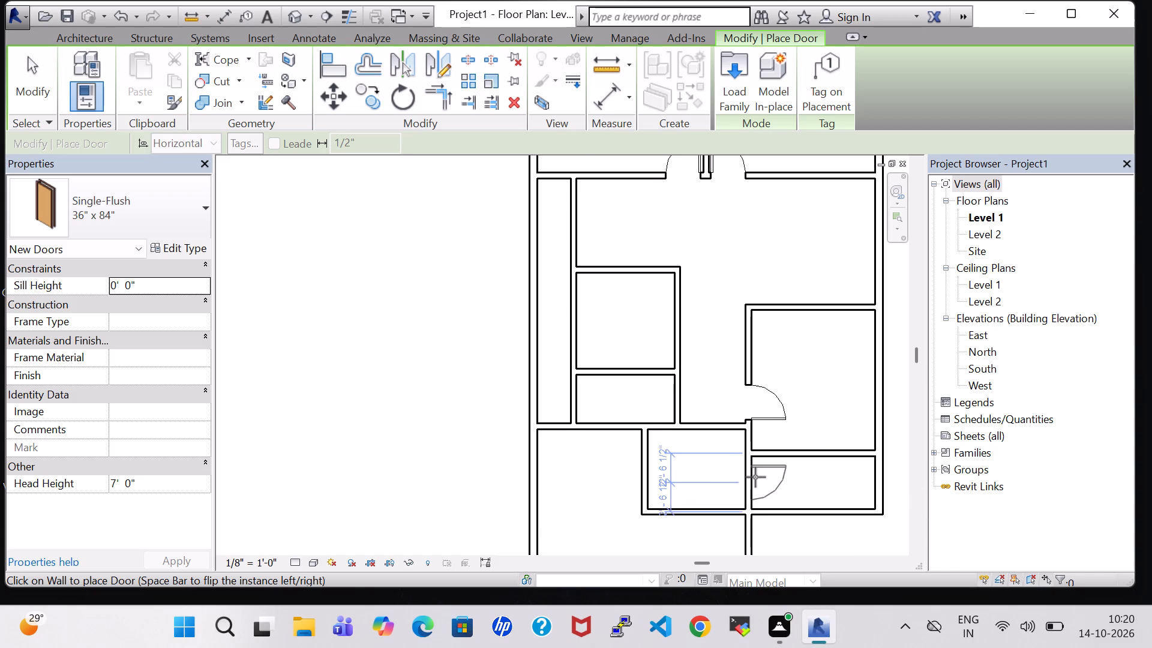
scroll(755, 477, "up", 2)
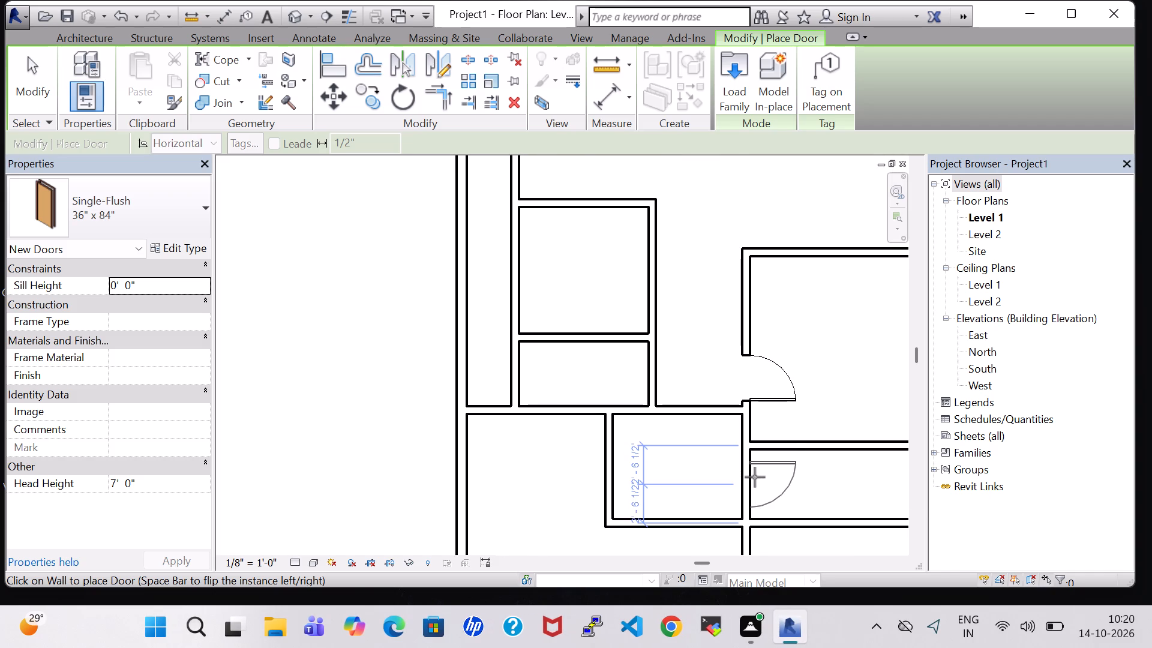
scroll(754, 474, "up", 3)
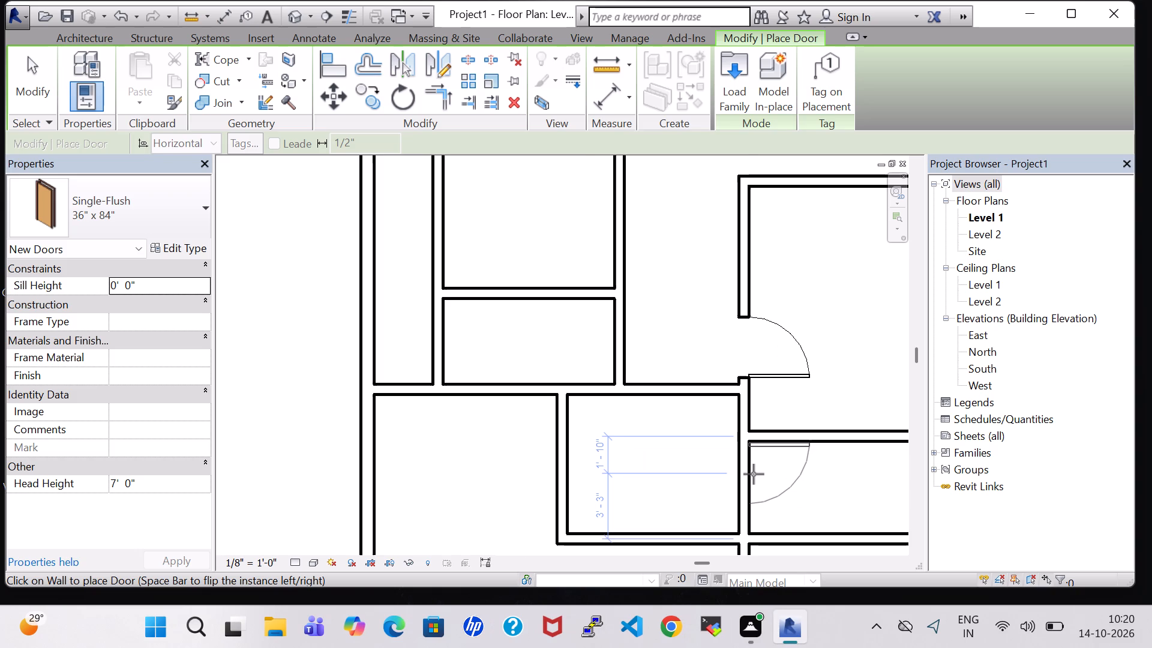
left_click(754, 481)
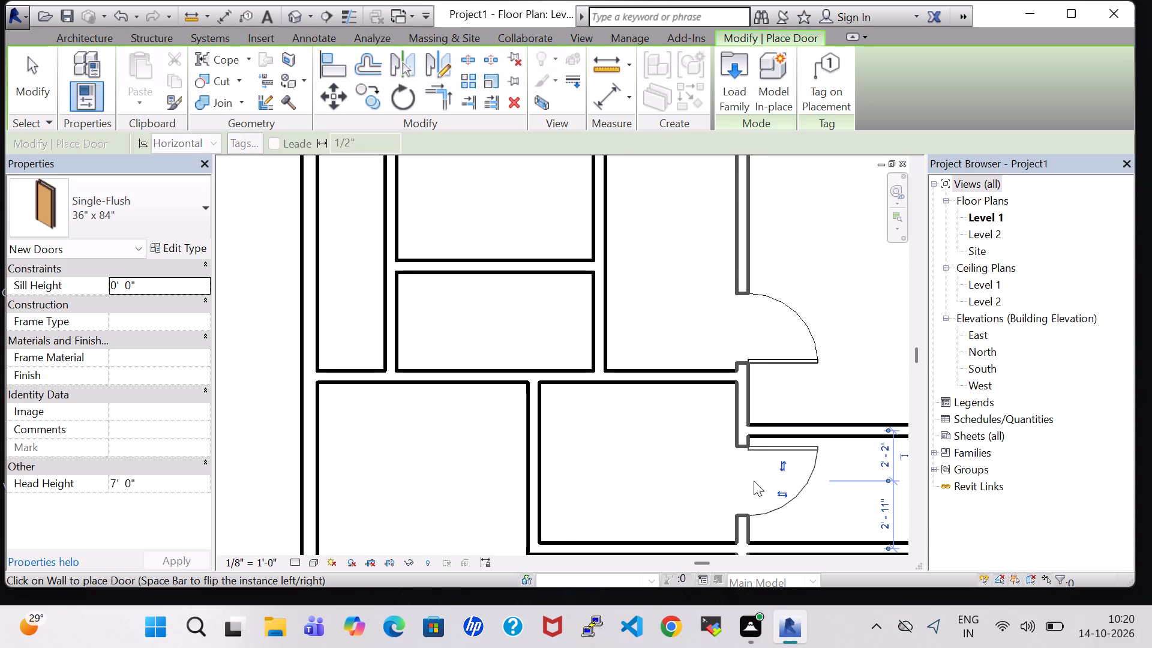
key("Escape")
key("Escape")
key("Escape")
scroll(754, 476, "down", 2)
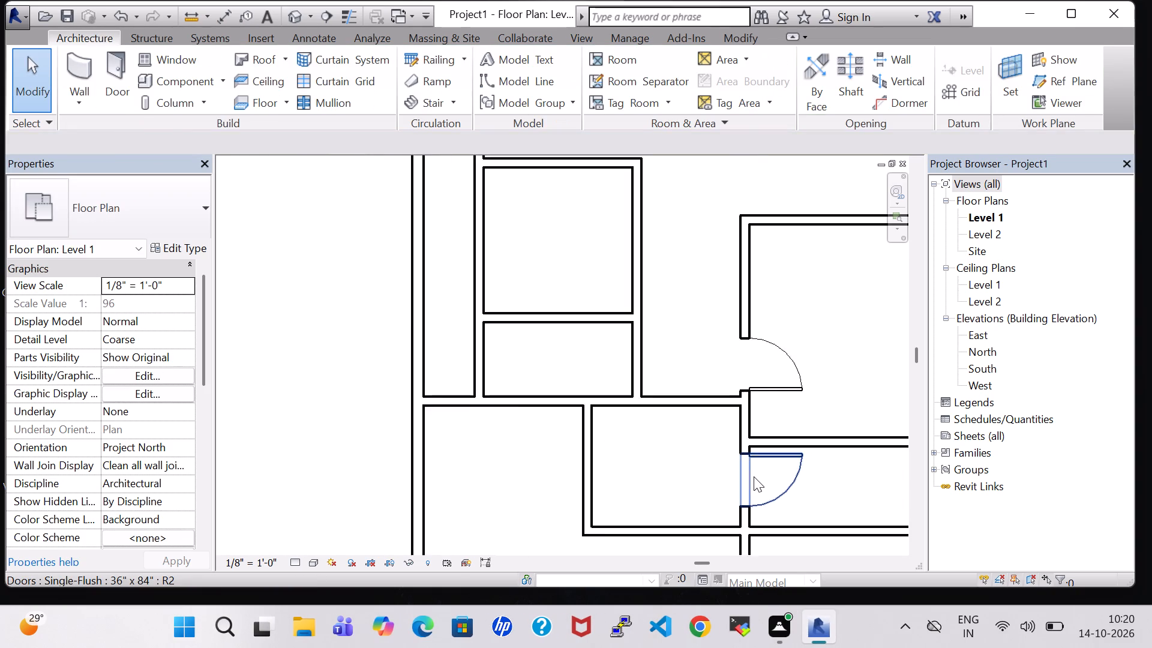
scroll(754, 476, "down", 5)
key("Escape")
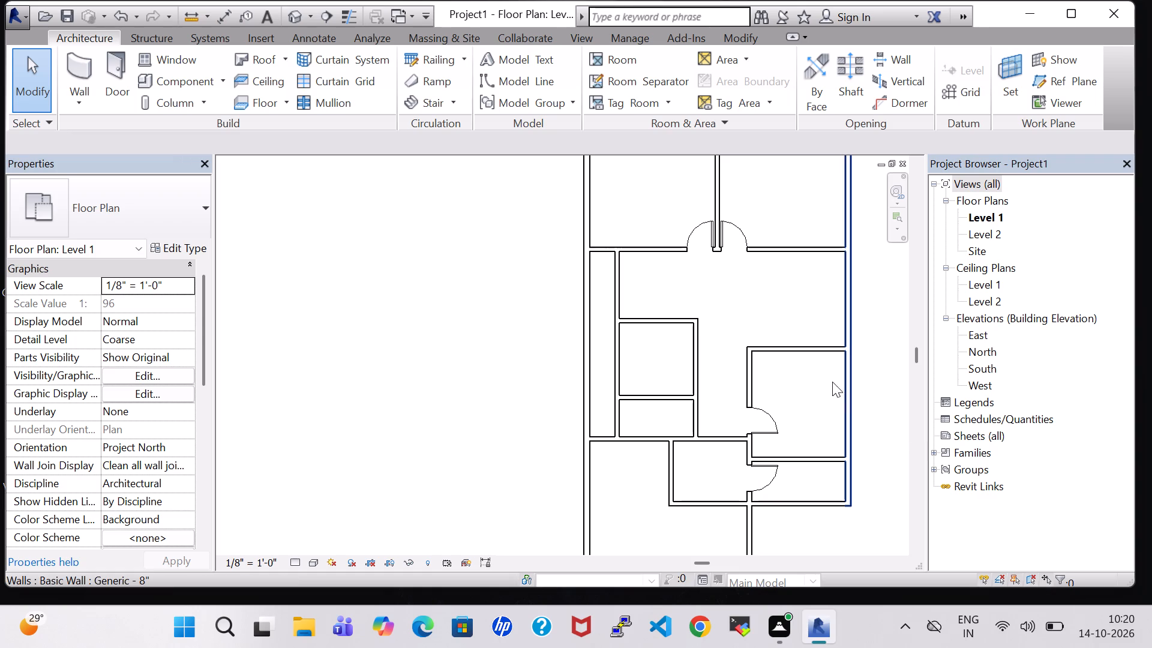
Place a Single-Flush 36" x 84" door in the left-hand inner room's right wall, about 2'-0" above its bottom wall, opening inward.
left_click(119, 64)
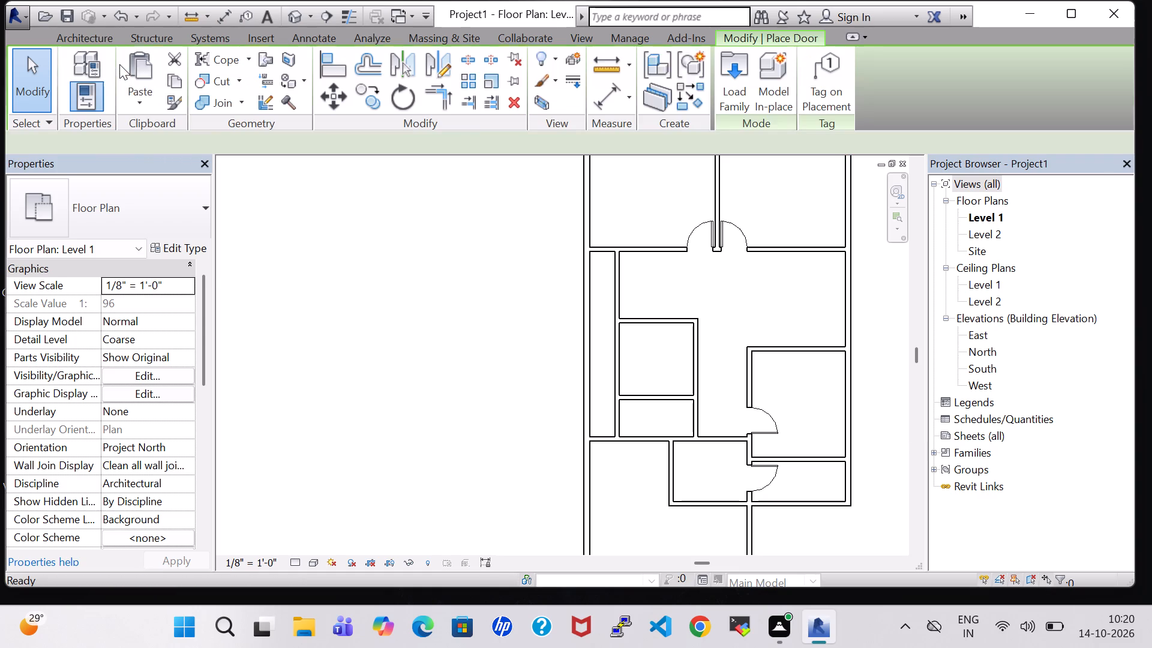
key("space")
left_click(687, 380)
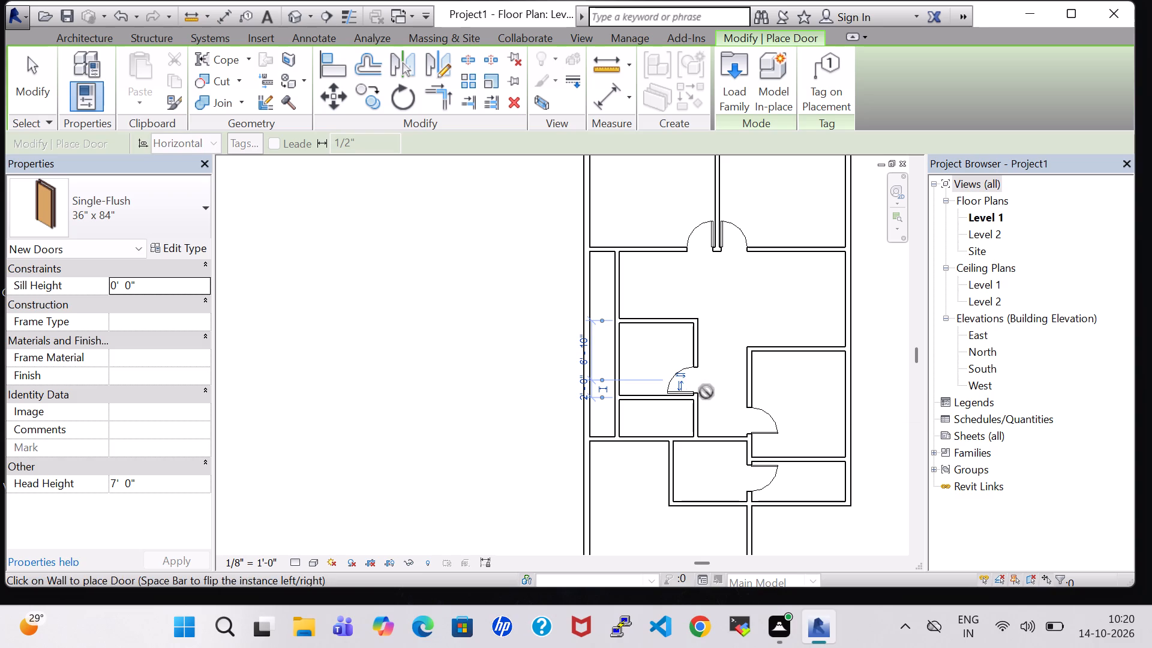
key("Escape")
key("Escape")
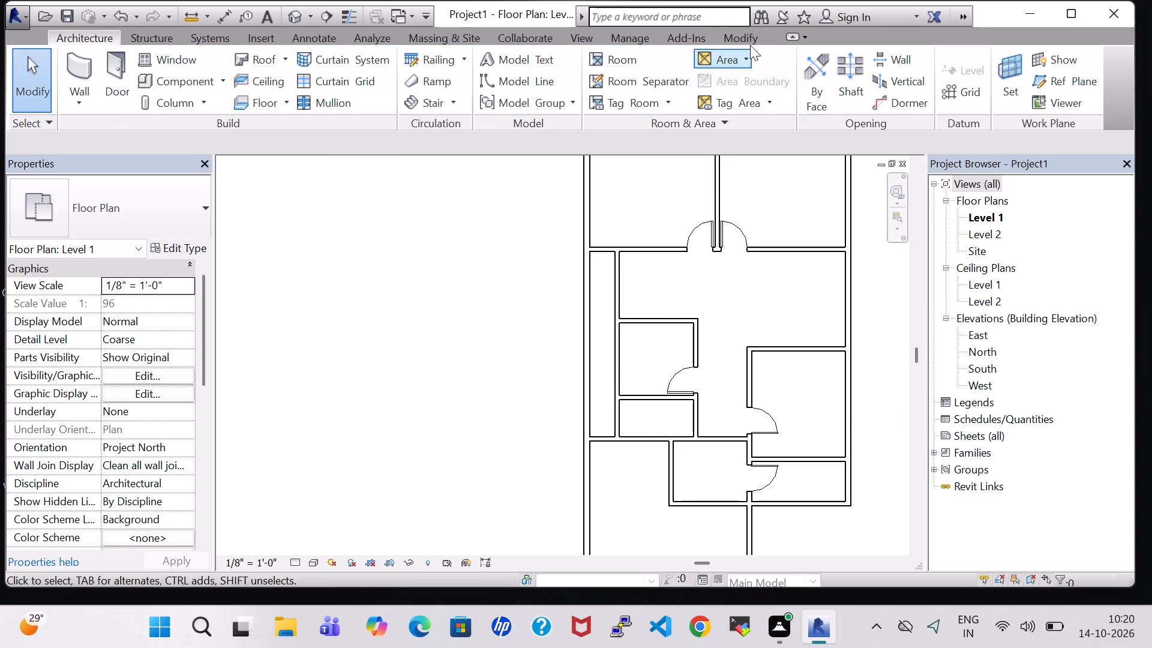
Split the wall between the left-hand inner room and the small room below at two points and delete the middle segment as an opening.
left_click(745, 38)
left_click(474, 61)
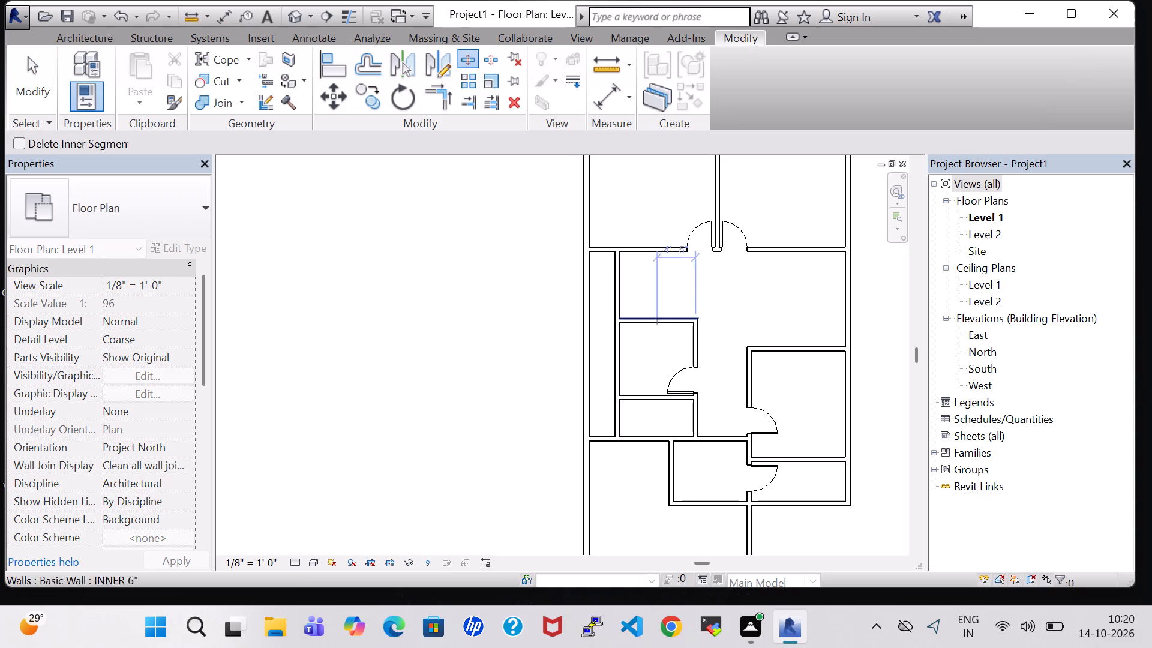
left_click(662, 395)
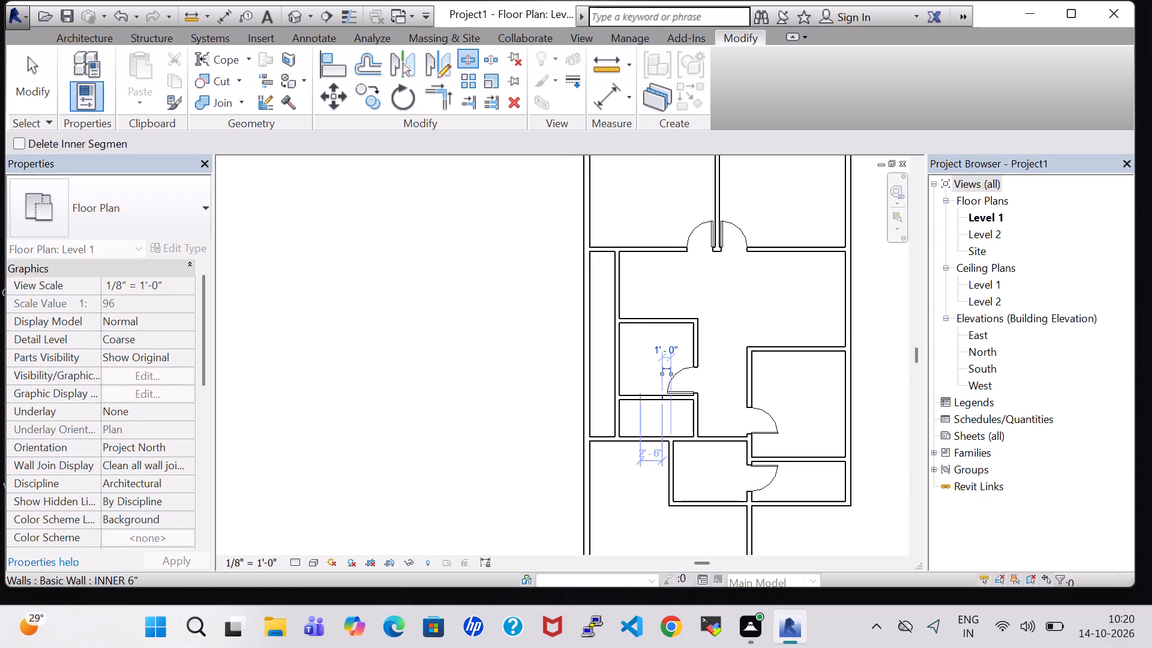
left_click(637, 398)
key("Escape")
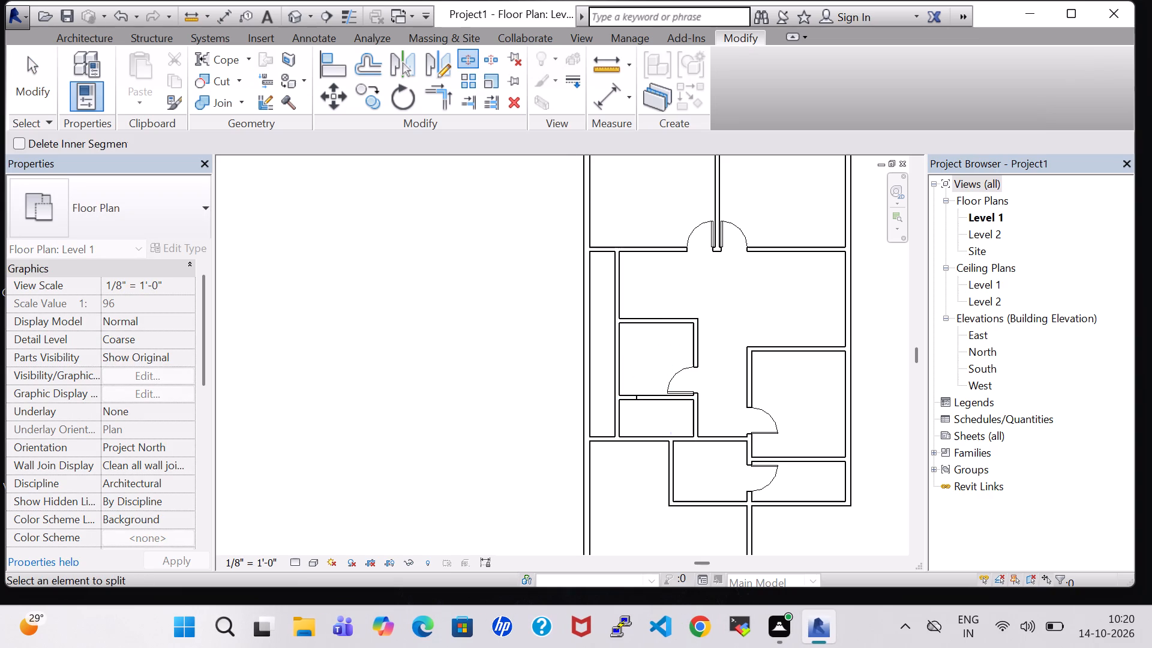
key("Escape")
left_click(653, 400)
key("Delete")
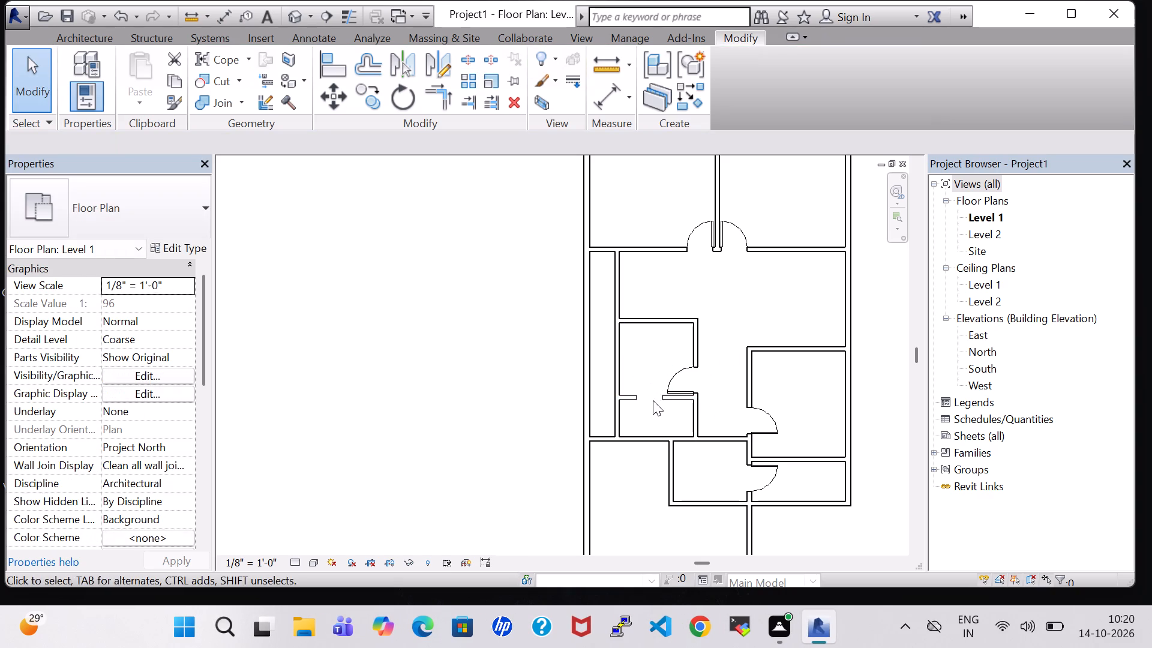
left_click(716, 401)
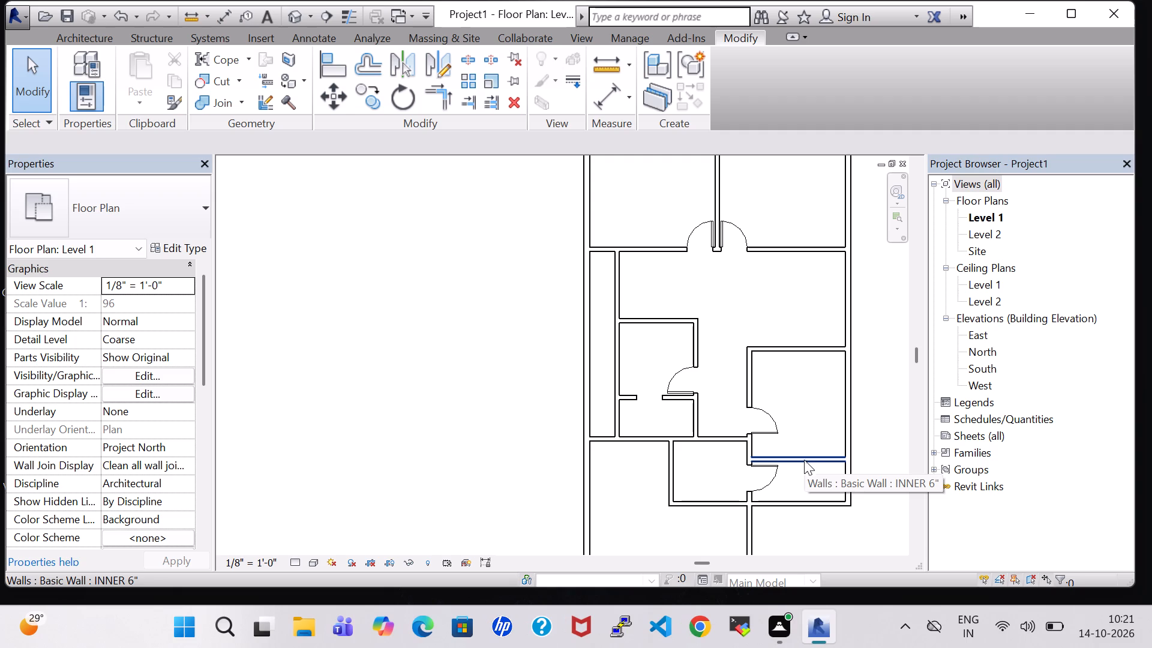
Move the wall dividing the two lower right-hand rooms up to 10'-2" below the upper room's top wall.
scroll(804, 463, "down", 1)
middle_click_drag(818, 517, 808, 328)
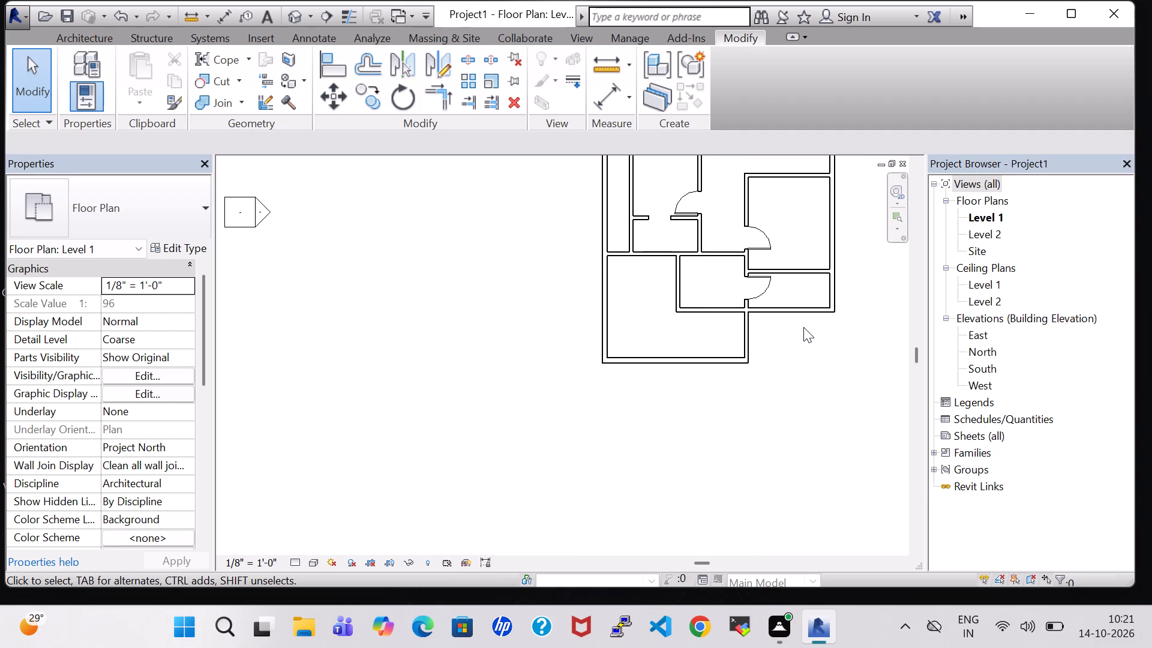
left_click(808, 270)
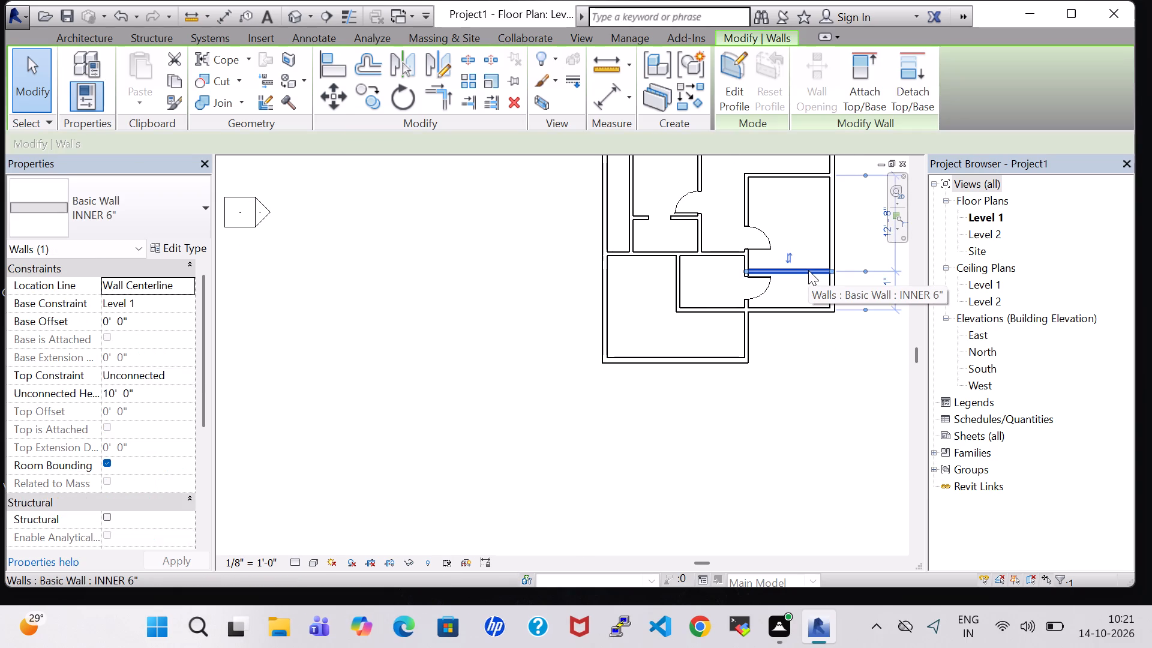
key("Up")
key("Up")
key("Up")
key("Up")
key("Up")
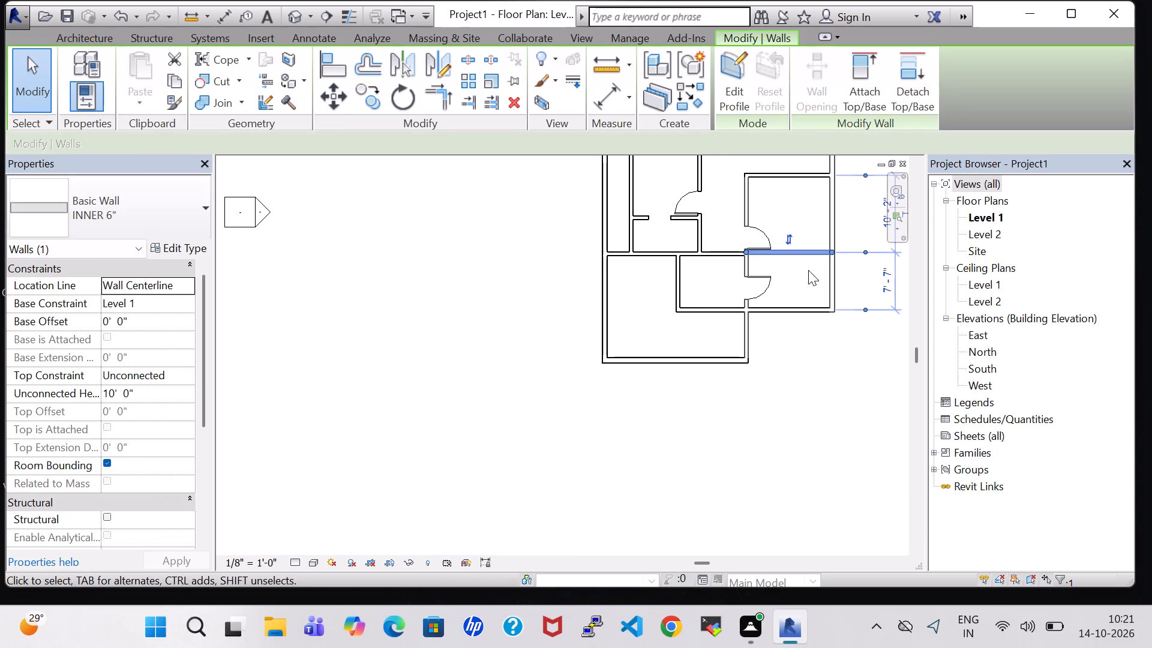
Move the upper of the two right-hand rooms' doors up to about 2'-9" below the room's top wall.
left_click(764, 229)
key("Up")
key("Up")
key("Up")
key("Up")
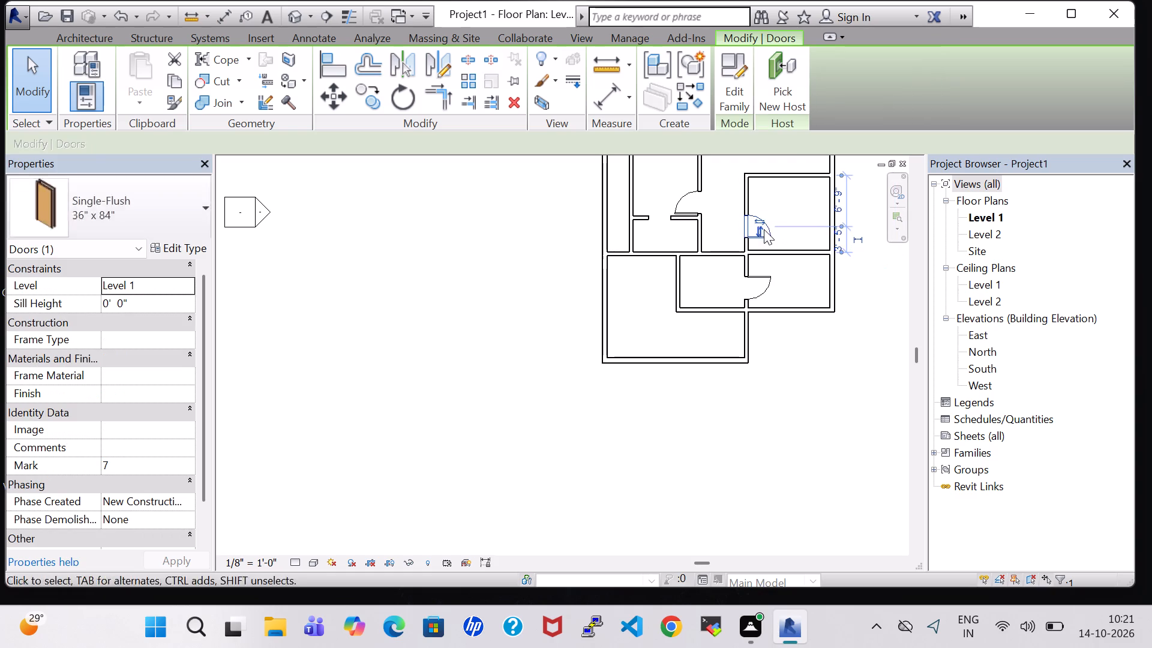
key("Up")
key("Up")
key("Up")
key("Up")
key("Up")
key("Up")
key("Up")
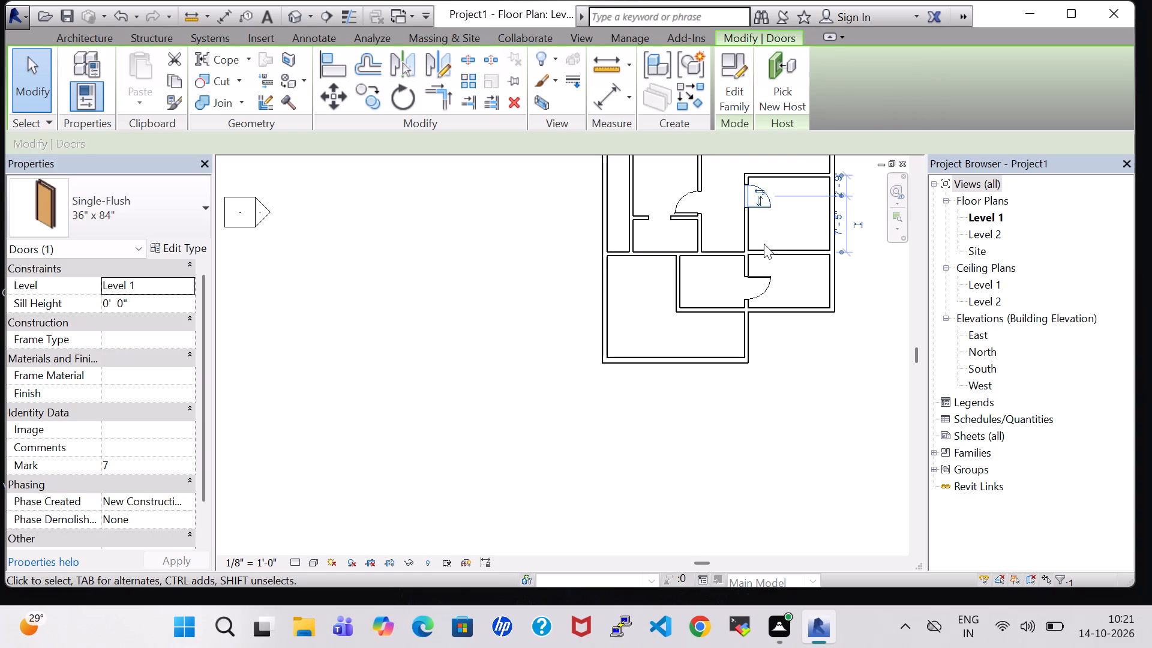
Move the wall dividing the two lower right-hand rooms further up to 7'-2" below the upper room's top wall.
left_click(764, 248)
key("Up")
key("Up")
key("Up")
key("Up")
key("Up")
key("Up")
key("Up")
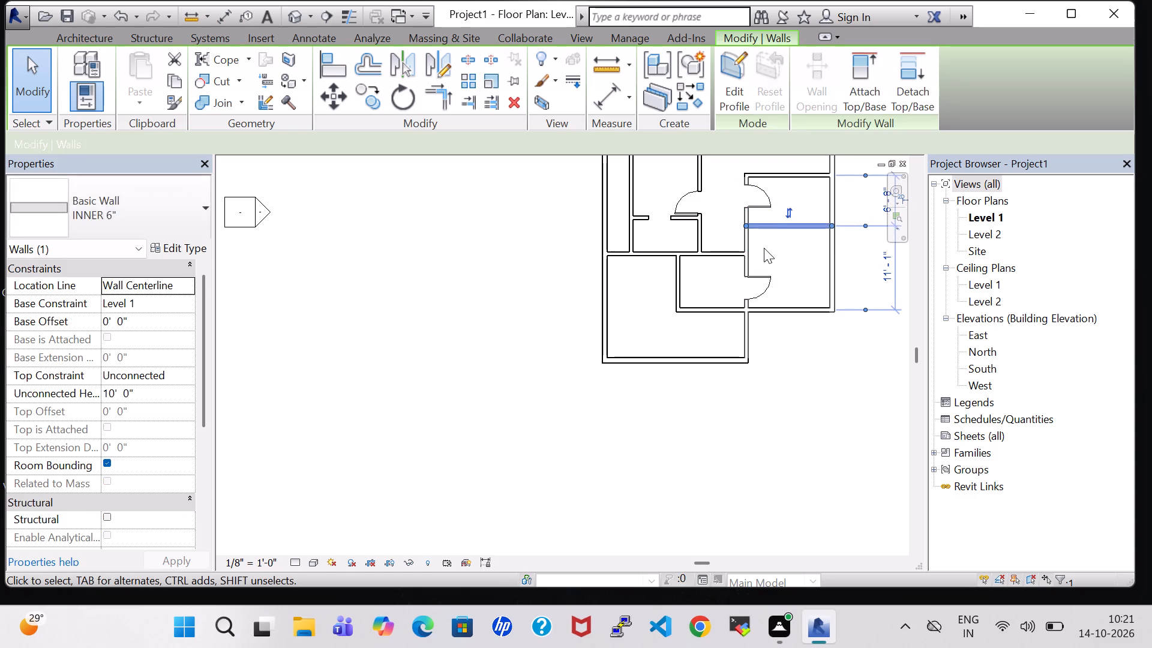
key("Up")
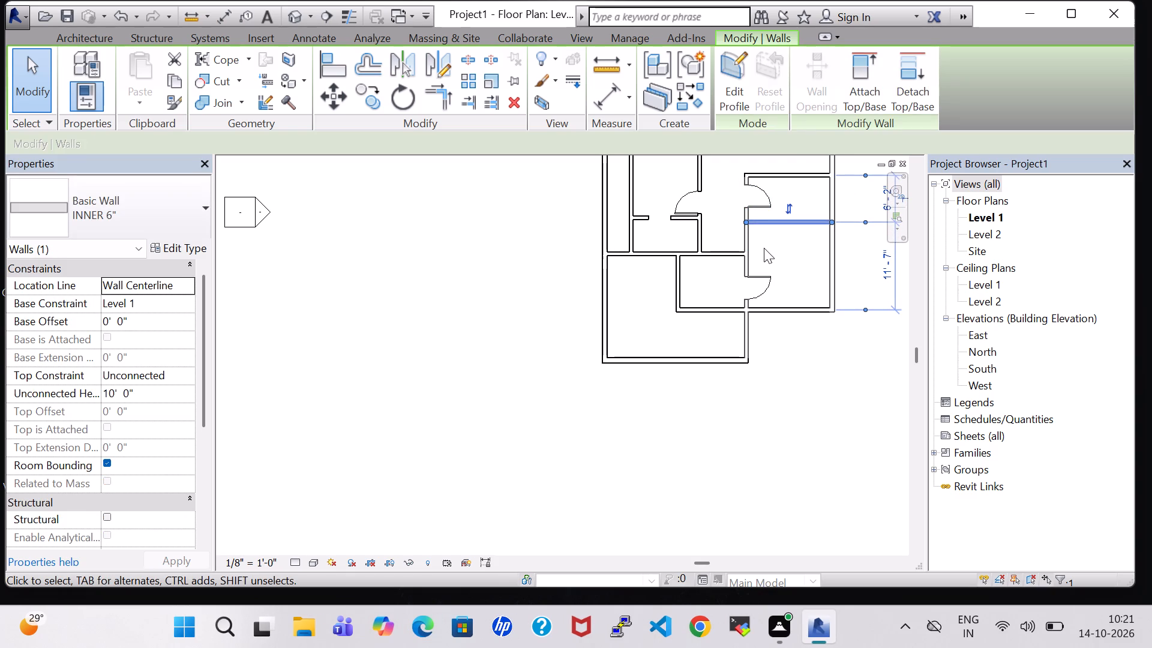
key("Down")
key("Down")
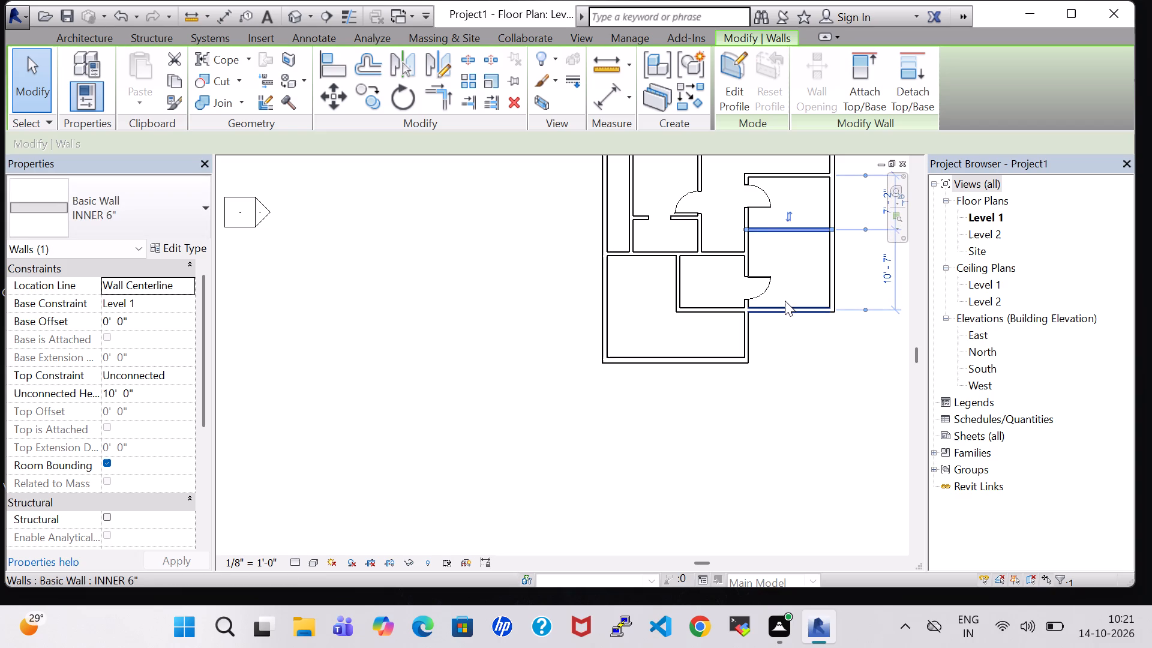
Move the bottom-right room's door up along its wall to just below the wall dividing the two right-hand rooms.
left_click(766, 285)
key("Up")
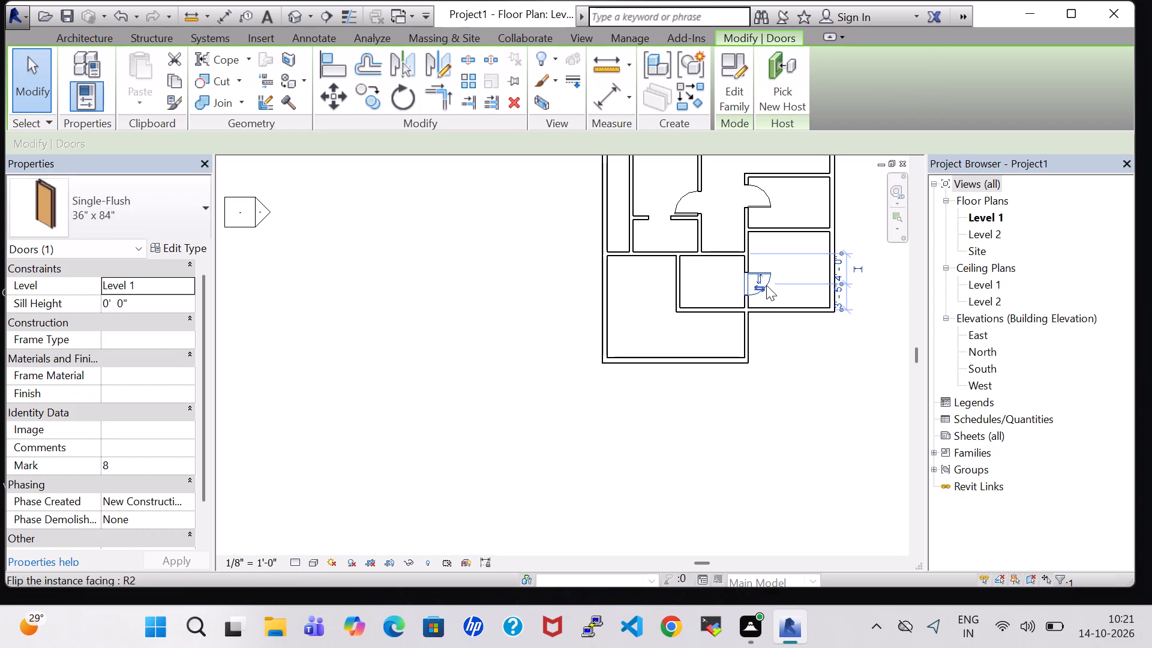
key("Up")
key("Up")
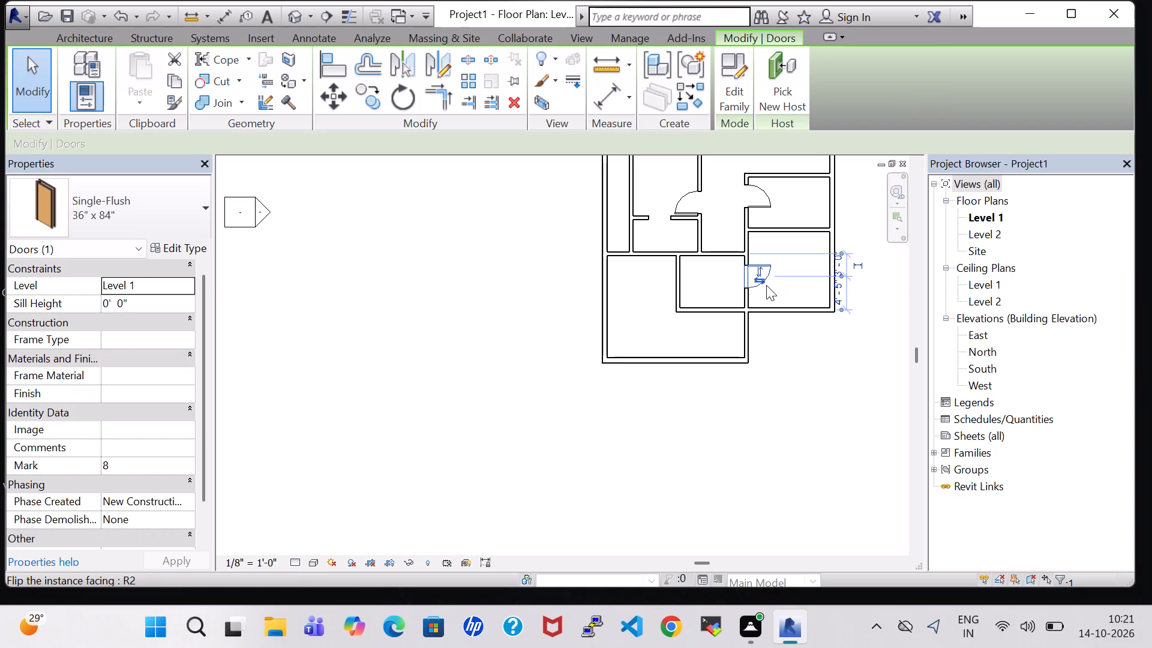
key("Up")
key("Up")
key("Up")
key("Up")
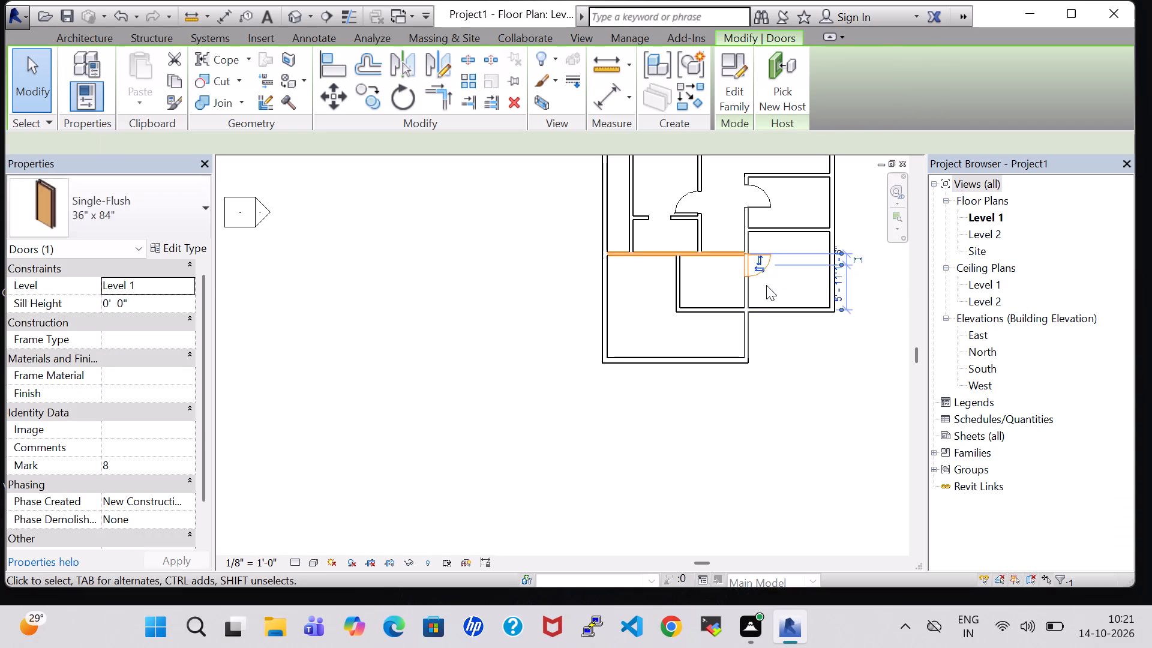
key("Up")
key("Up")
key("Up")
key("Up")
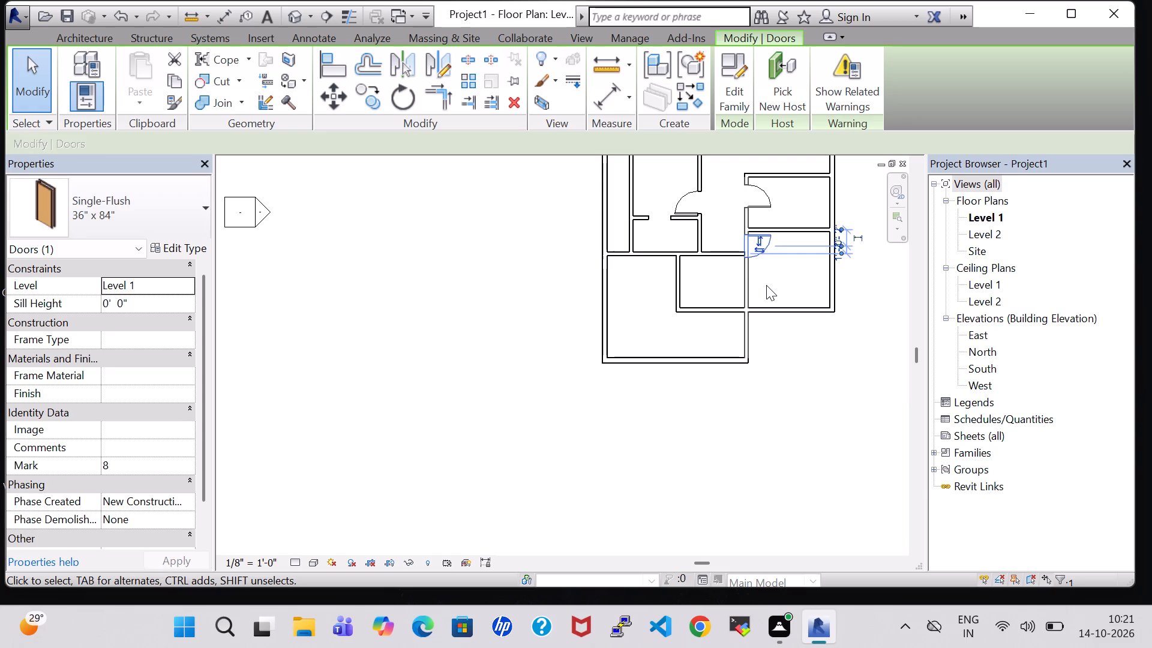
Move the bottom-right room's bottom wall up to 4'-1" below the wall dividing the two right-hand rooms.
left_click(776, 305)
key("Up")
key("Up")
key("Up")
key("Up")
key("Up")
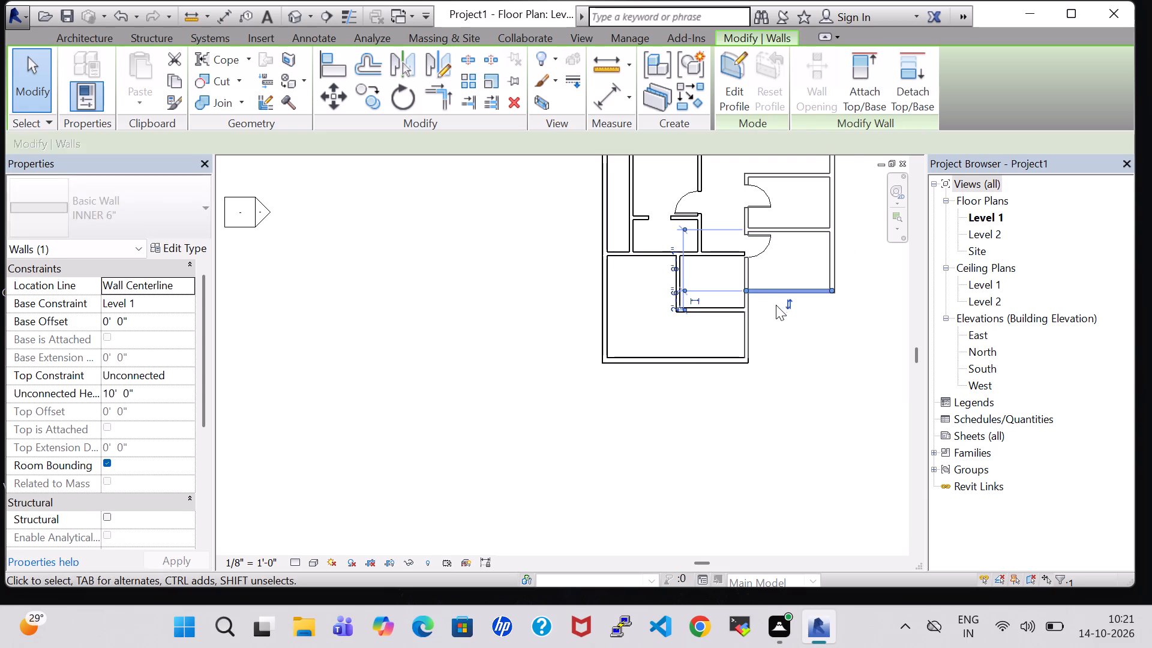
key("Up")
key("Up")
key("Up")
key("Up")
key("Up")
key("Up")
key("Up")
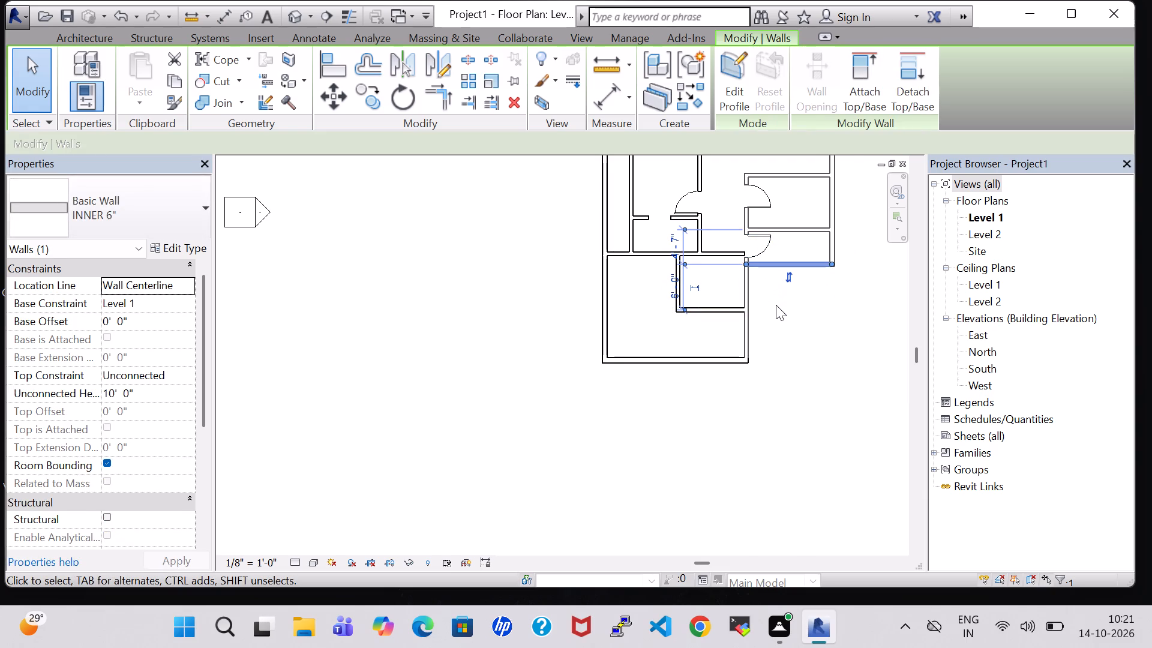
key("Up")
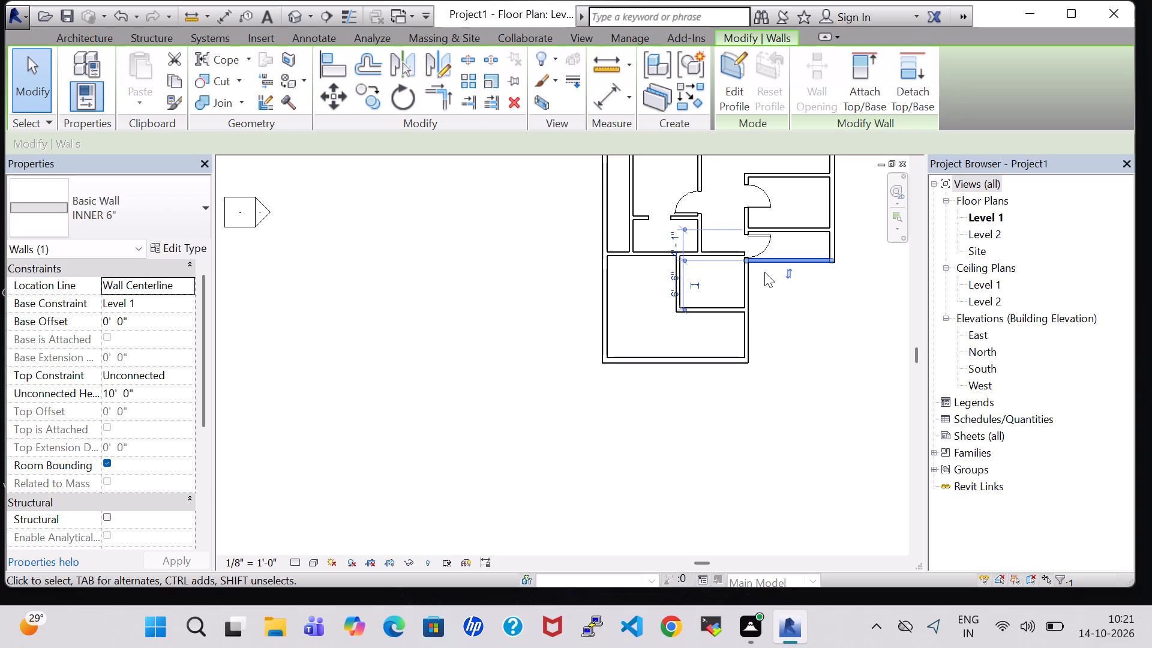
Move the long wall above the lower-left rooms down to 6'-5" above the small room's bottom wall, level with the bottom-right room's bottom wall.
scroll(764, 272, "up", 5)
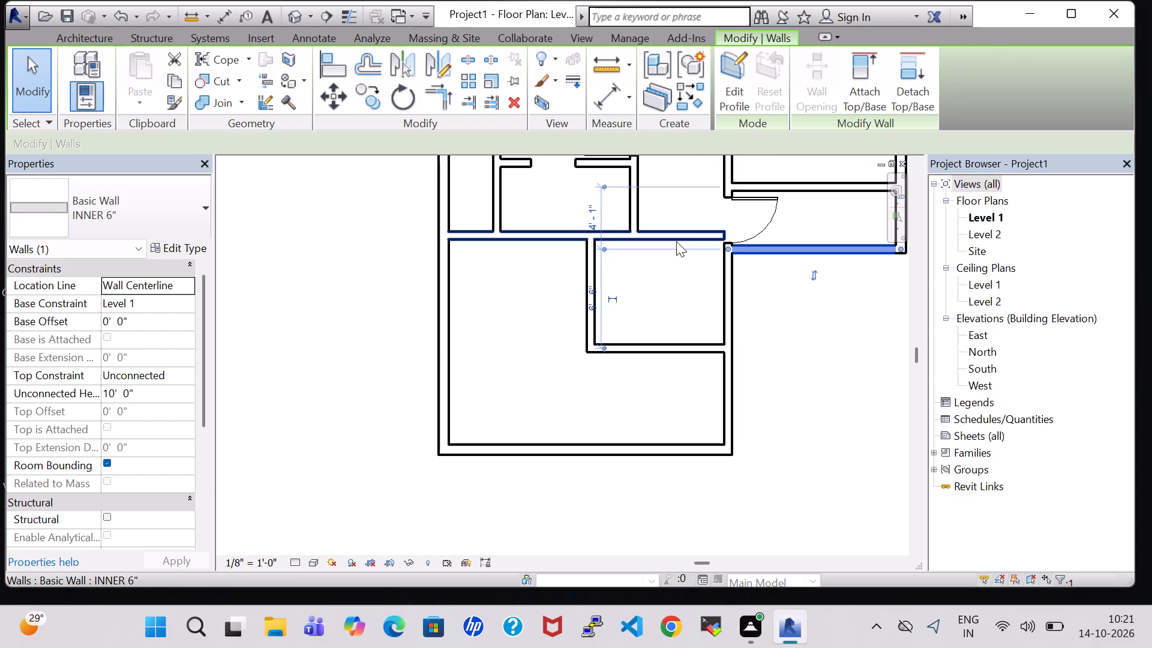
left_click(676, 241)
key("Up")
key("Down")
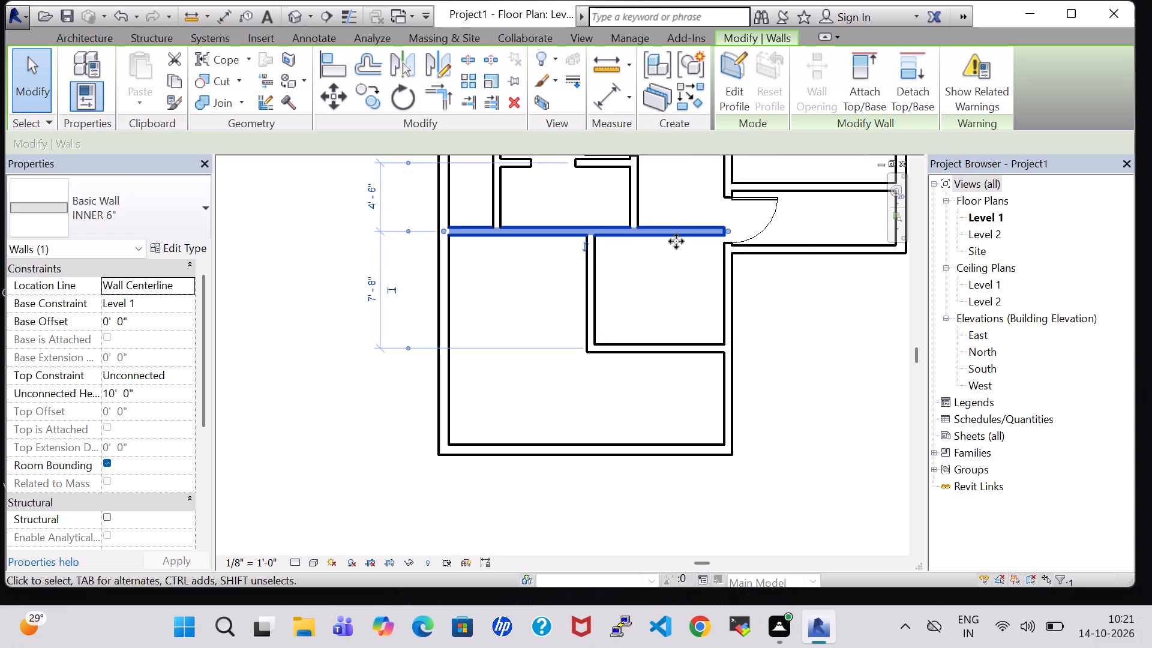
key("Down")
key("Down")
key("Down")
key("Down")
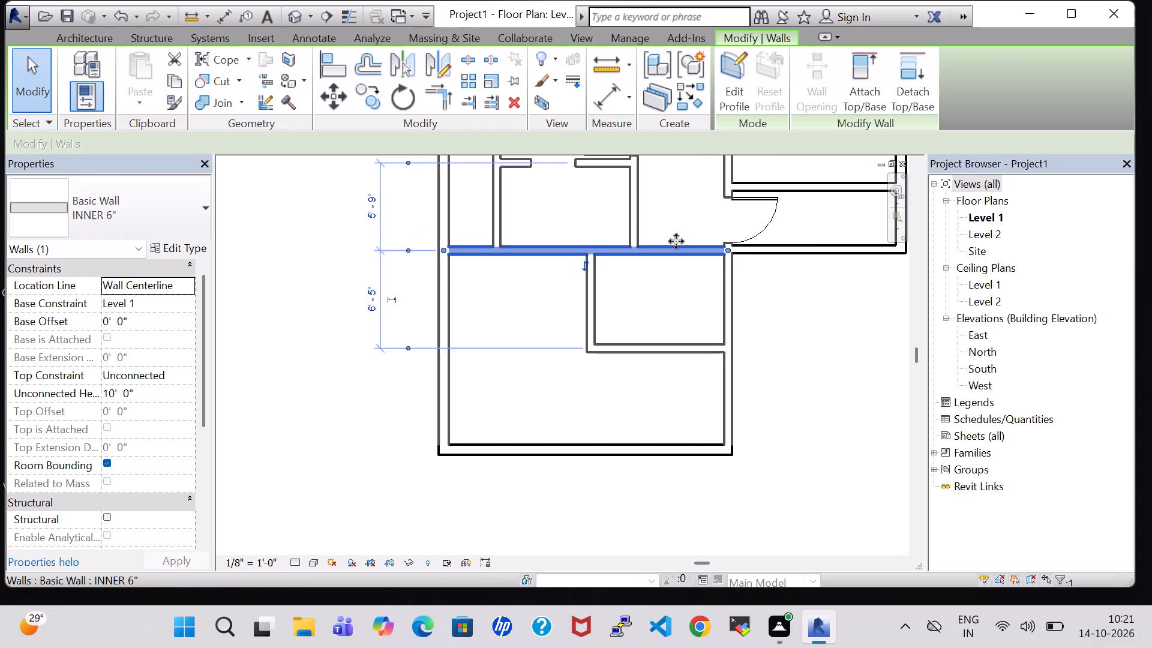
left_click(821, 305)
Move the top wall of the upper right-hand room up to slightly below the level of the opposite left room's top wall.
scroll(821, 305, "down", 2)
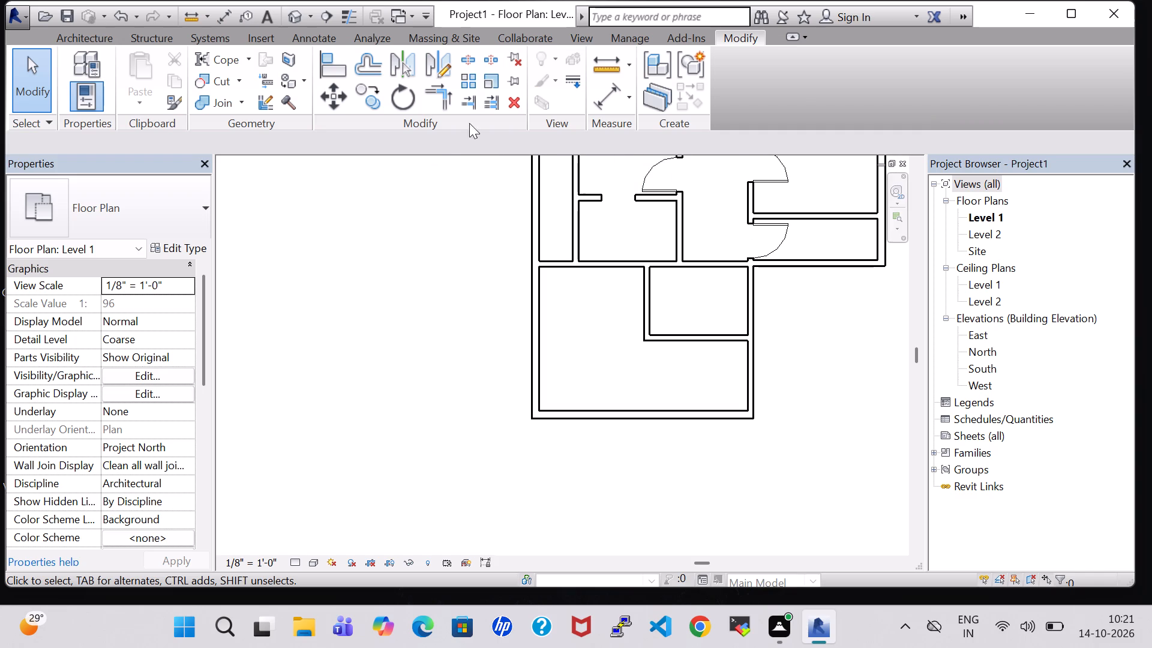
scroll(814, 364, "down", 2)
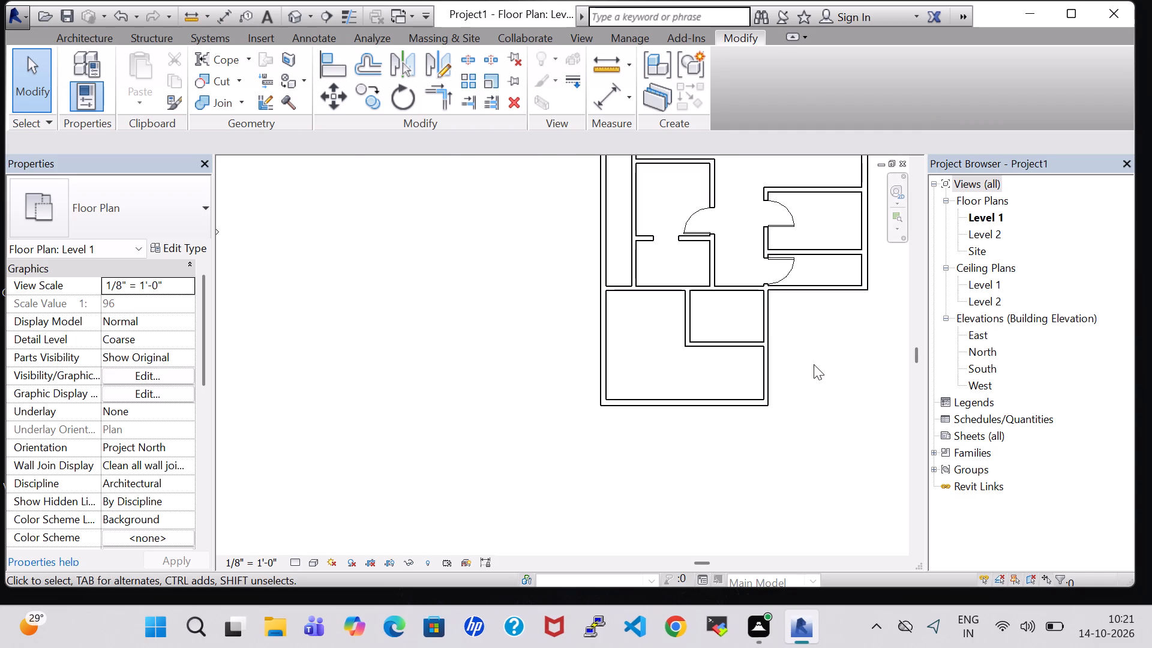
scroll(814, 364, "down", 1)
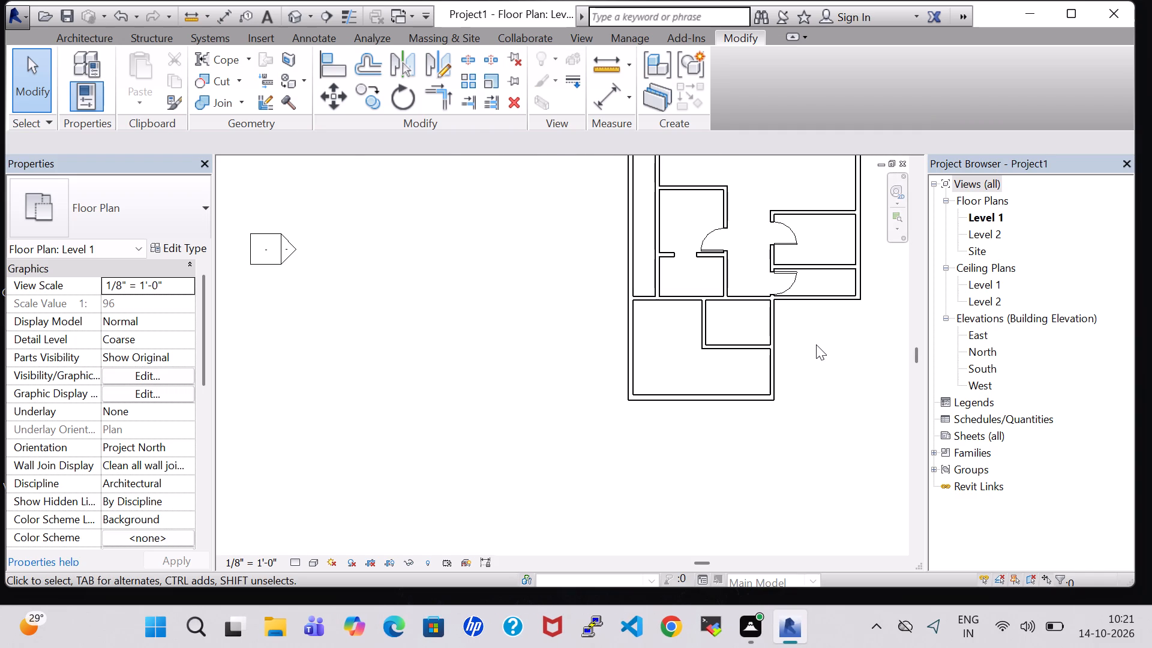
middle_click_drag(816, 344, 791, 484)
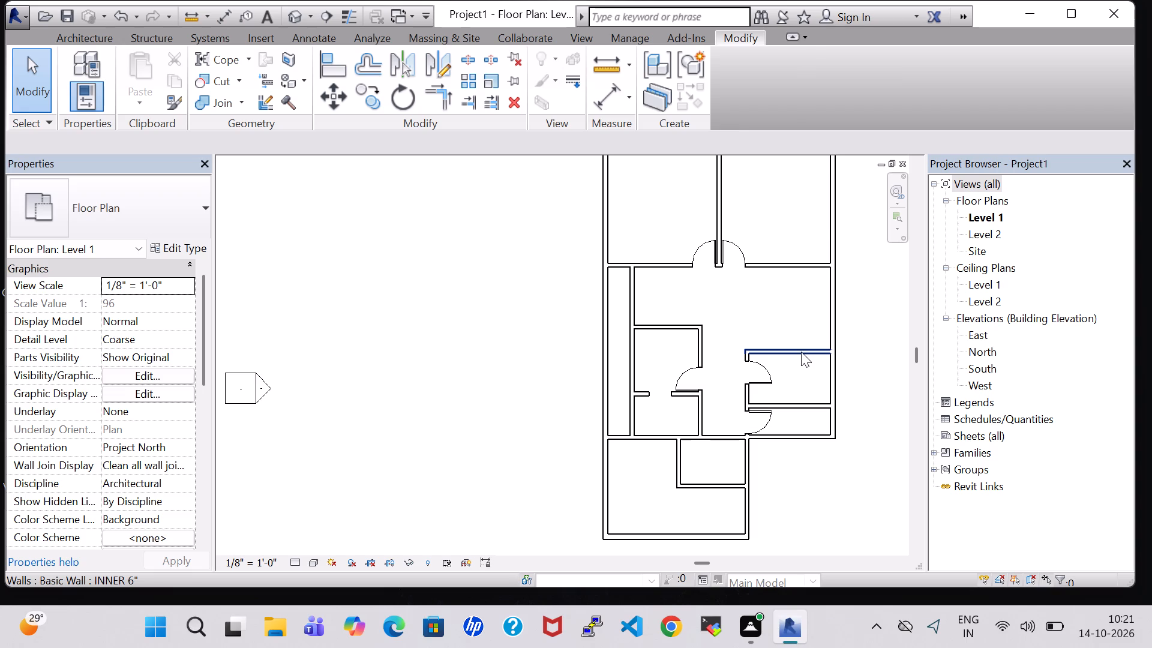
left_click(801, 352)
key("Up")
key("Up")
key("Up")
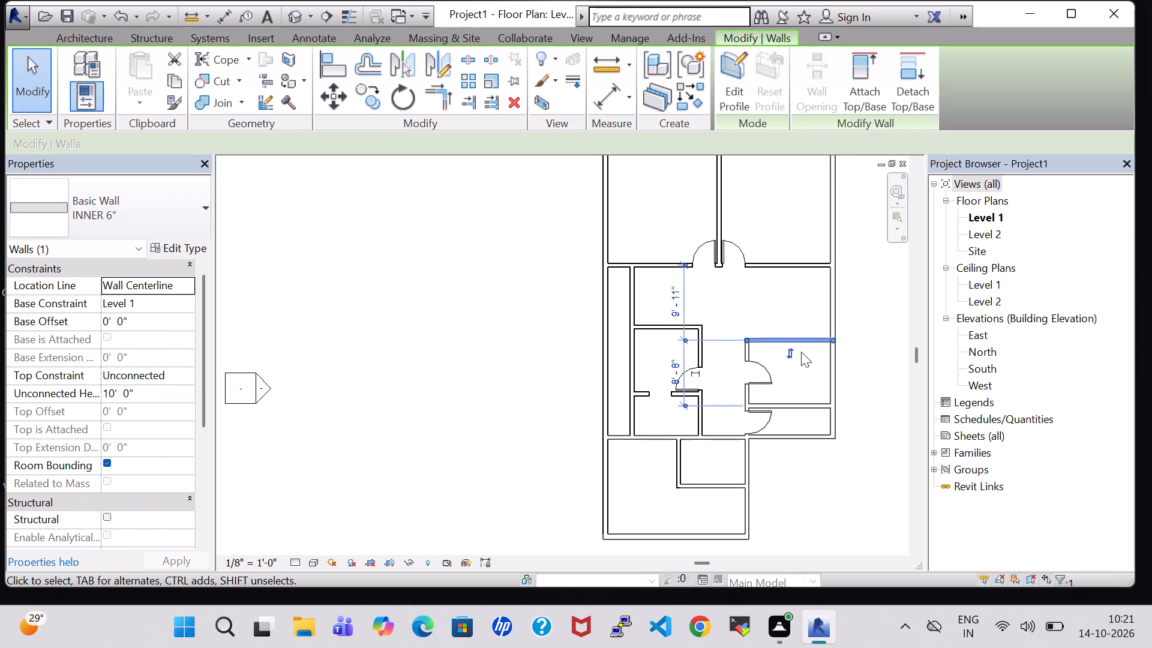
key("Up")
left_click(874, 352)
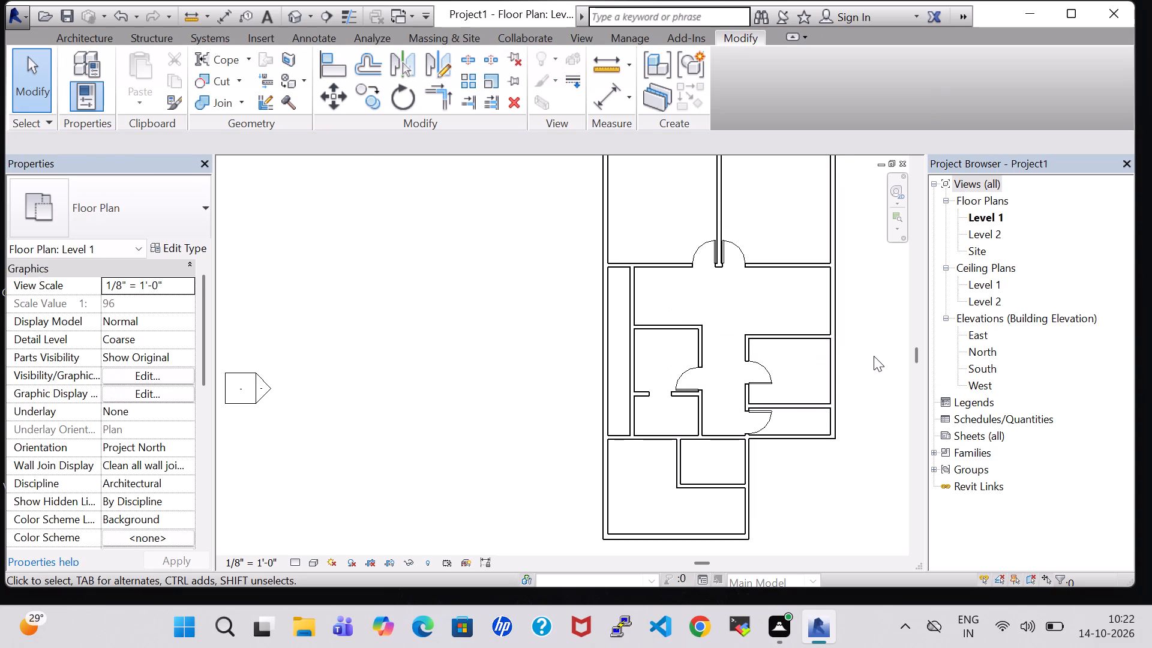
Move the wall dividing the two right-hand rooms up to 8'-2" below the upper room's top wall.
left_click(808, 405)
key("Up")
key("Up")
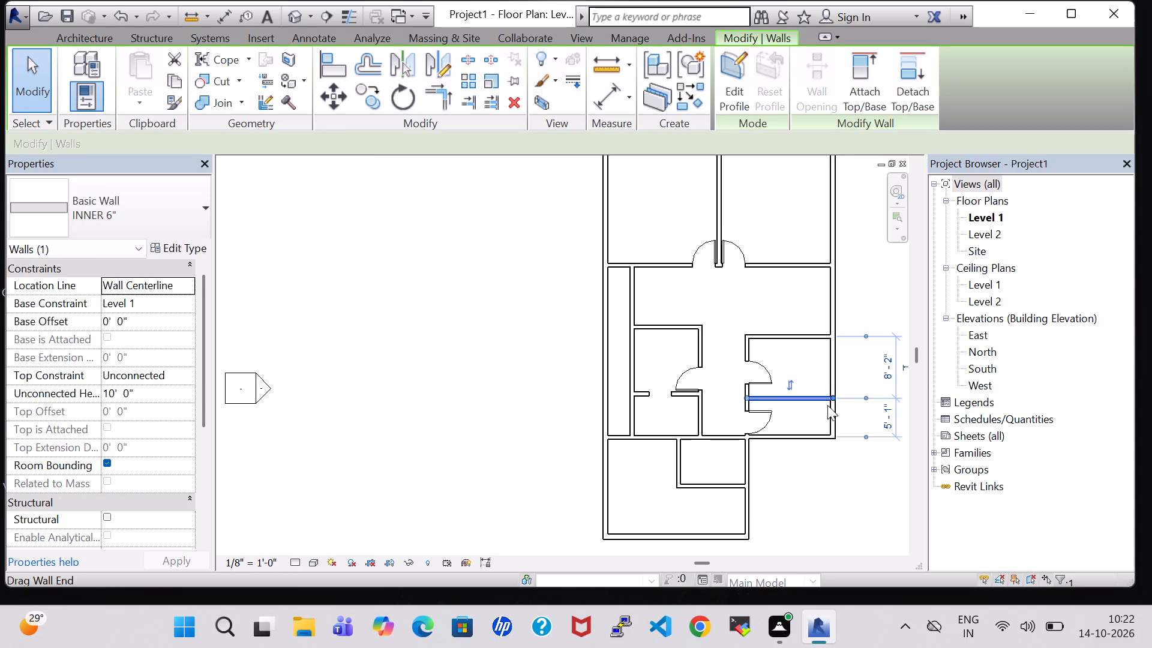
left_click(869, 373)
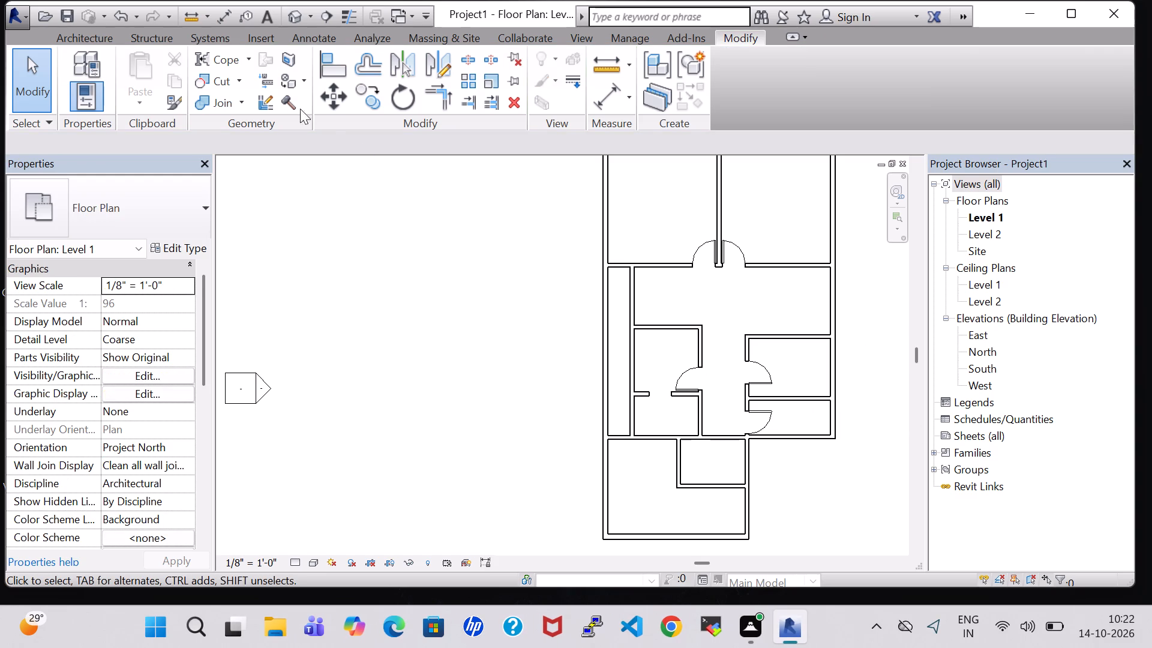
Load the Door-Exterior-Double-Full Glass-Wood_Clad family from the Residential doors library in the 60" x 80" type.
left_click(79, 41)
left_click(119, 77)
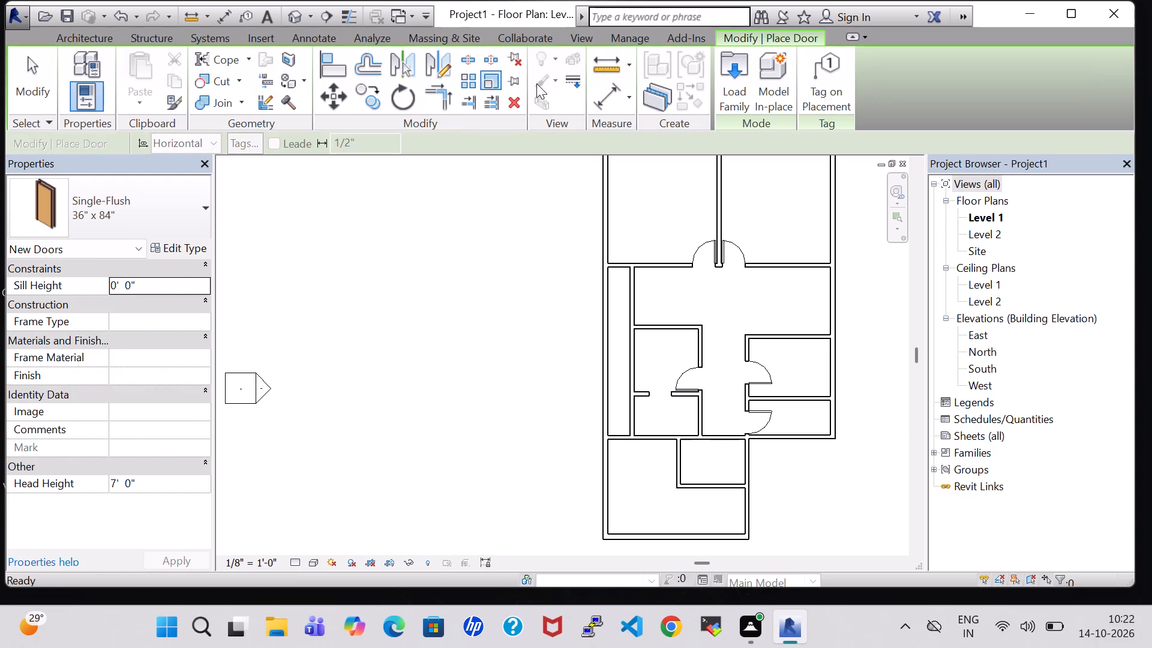
left_click(724, 71)
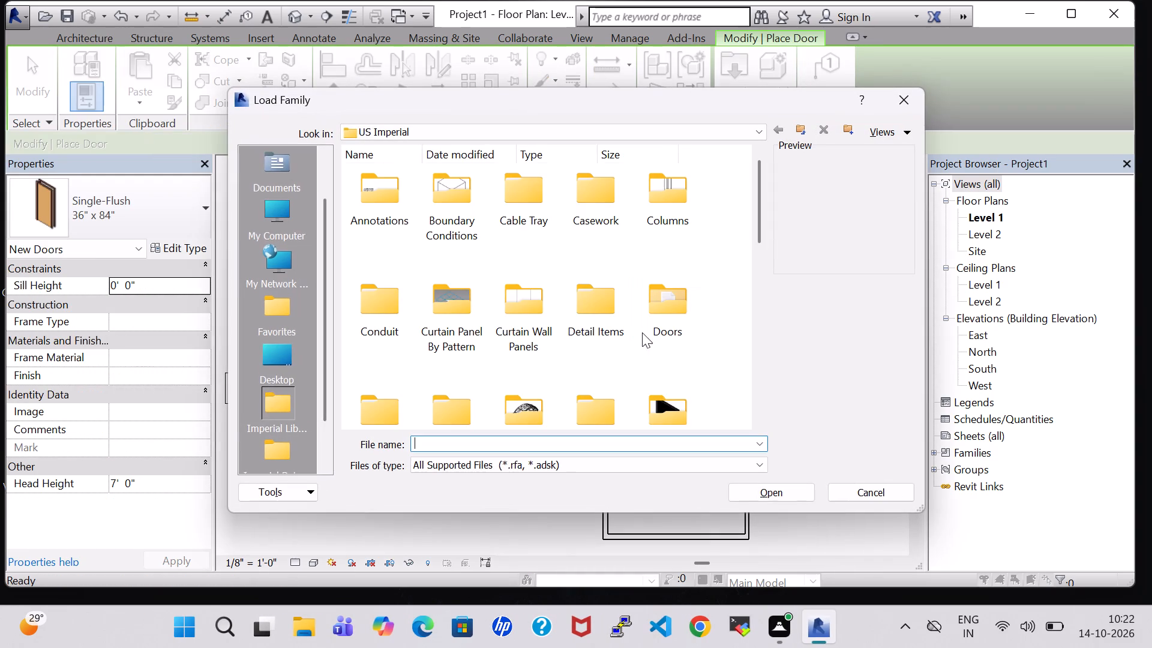
double_click(664, 311)
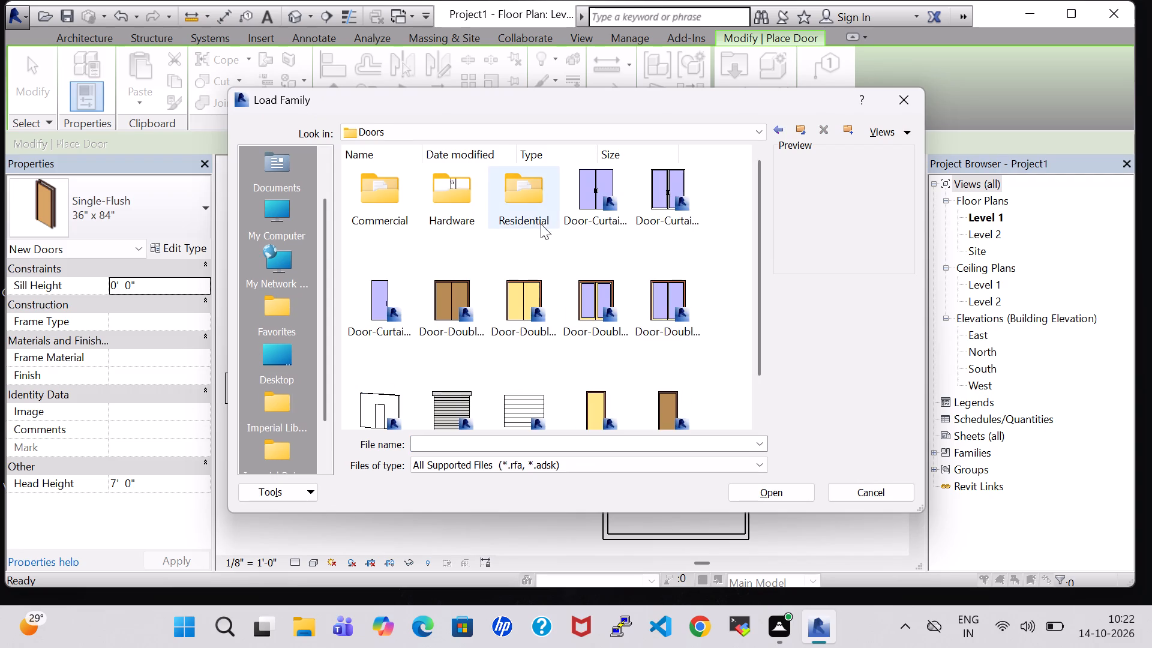
left_click(474, 281)
double_click(530, 193)
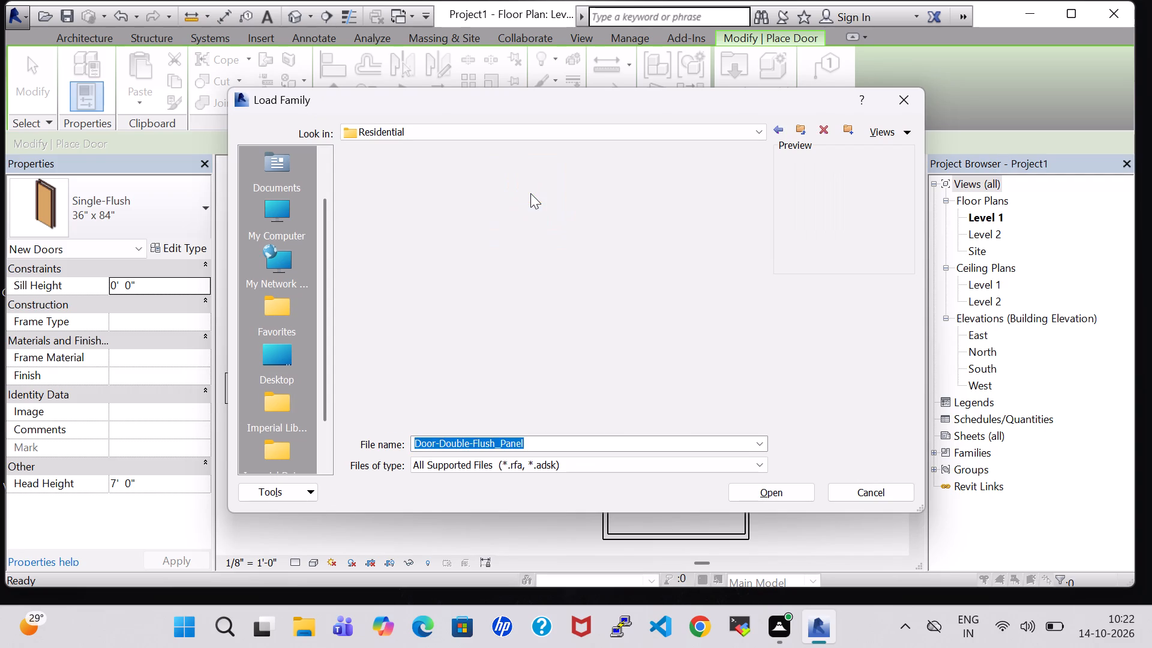
left_click(380, 175)
left_click(758, 485)
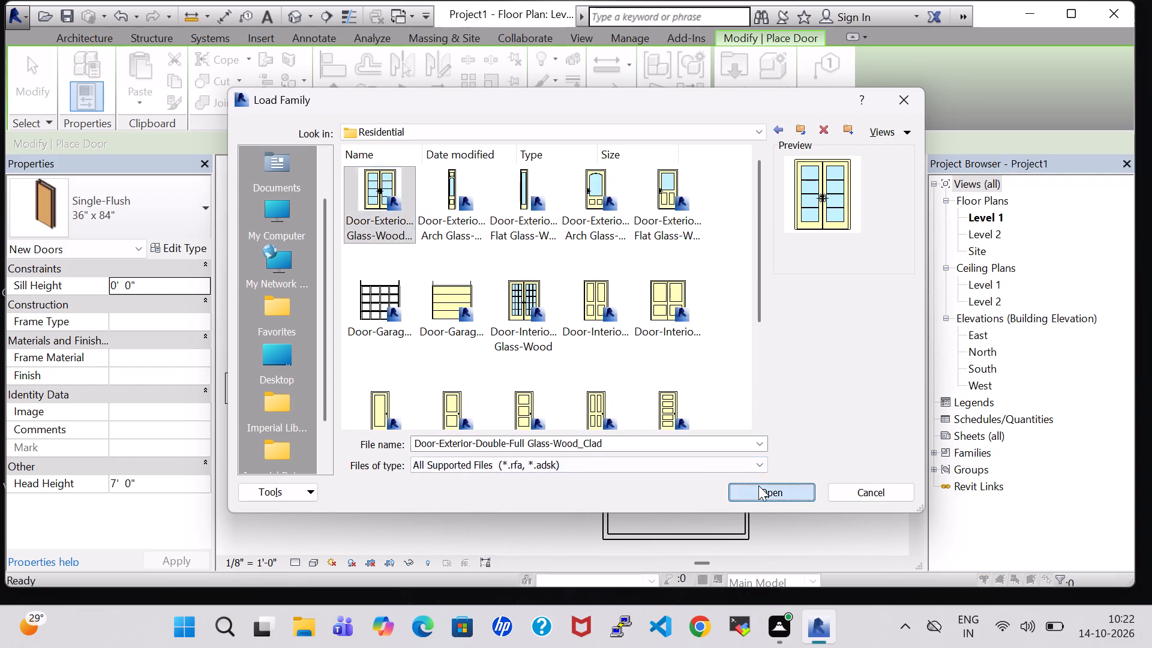
left_click(664, 266)
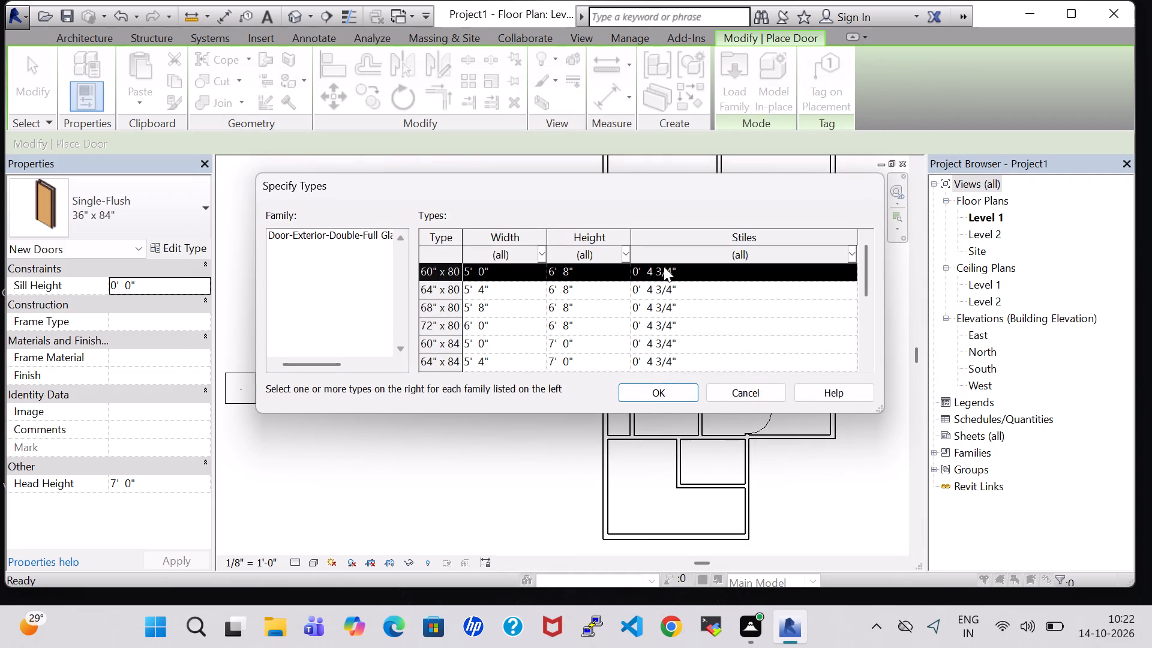
left_click(673, 392)
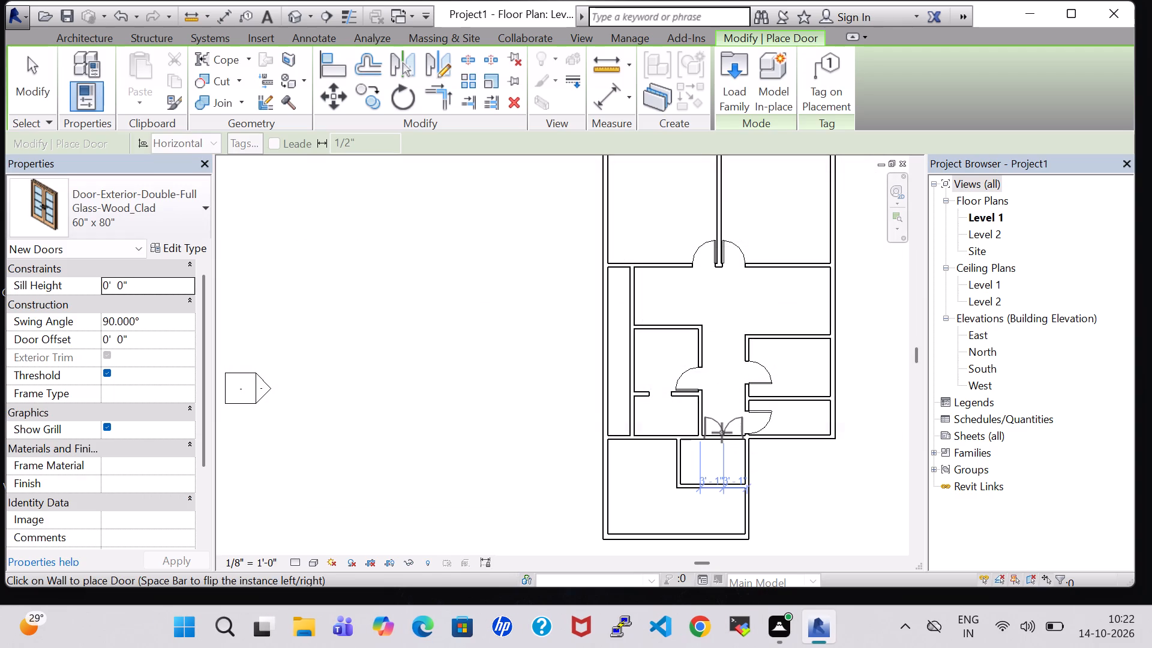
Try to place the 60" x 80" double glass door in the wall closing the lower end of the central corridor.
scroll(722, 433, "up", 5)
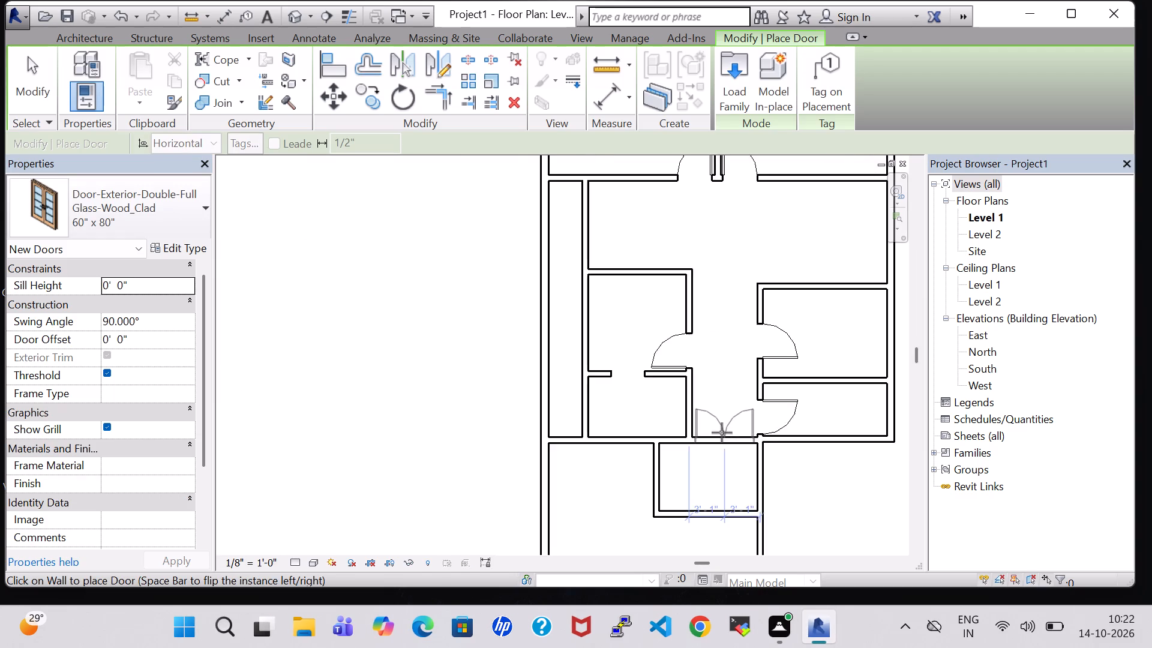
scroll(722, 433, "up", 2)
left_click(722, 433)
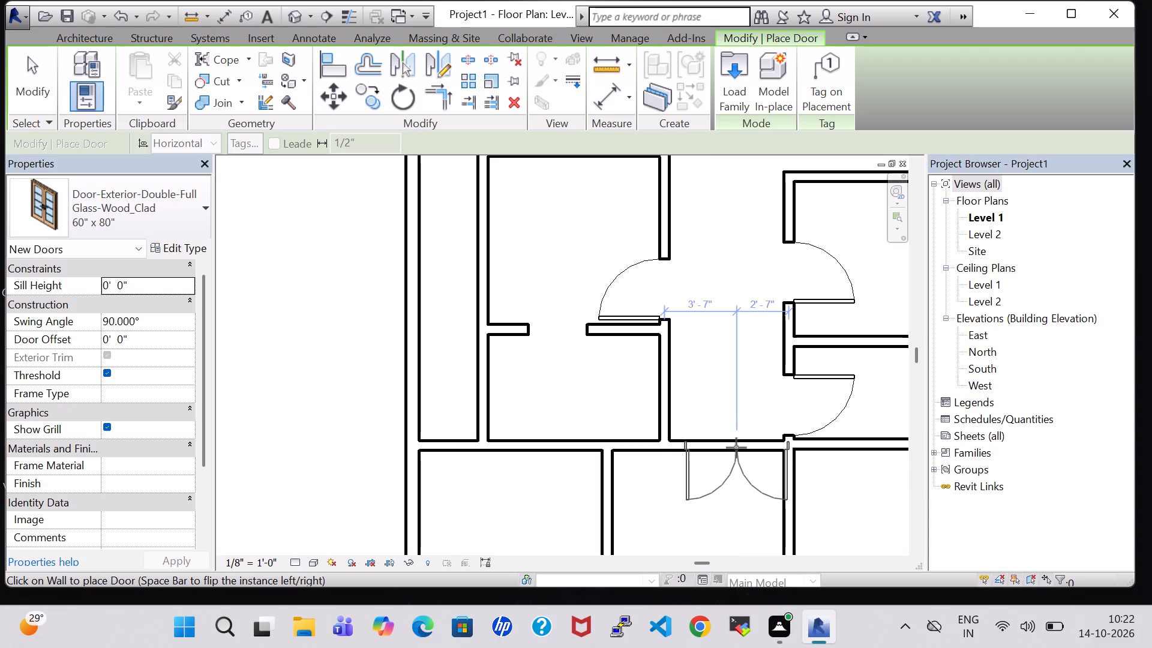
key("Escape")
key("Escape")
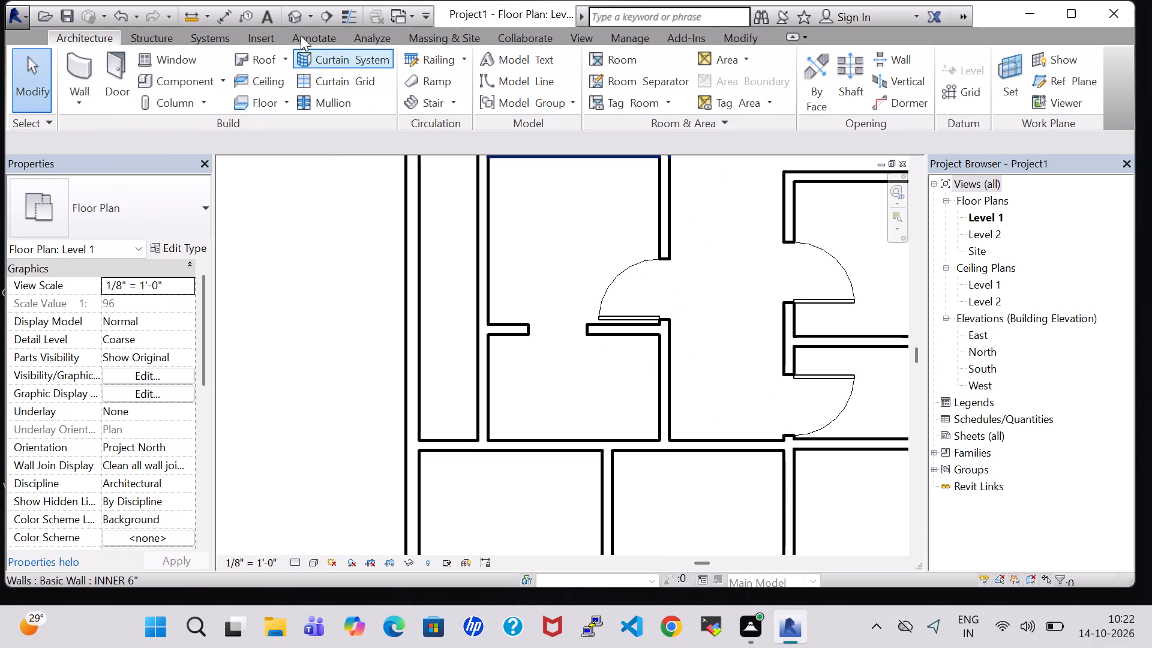
Open the default 3D view and display the model's surfaces with material colours.
left_click(292, 20)
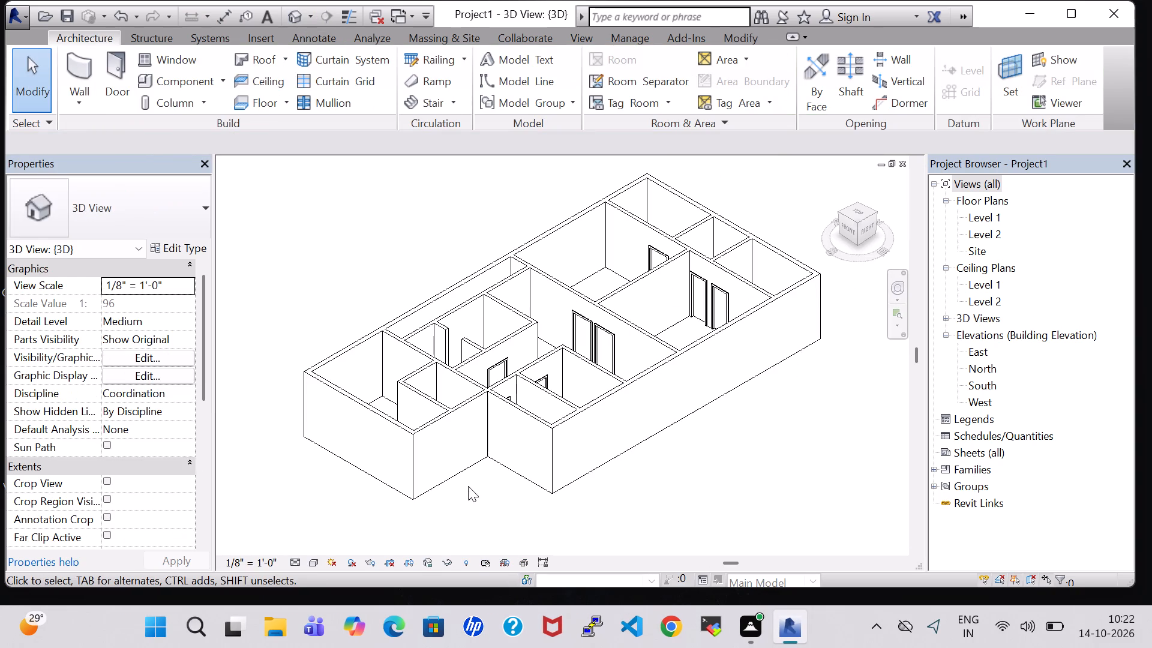
left_click(312, 563)
left_click(343, 532)
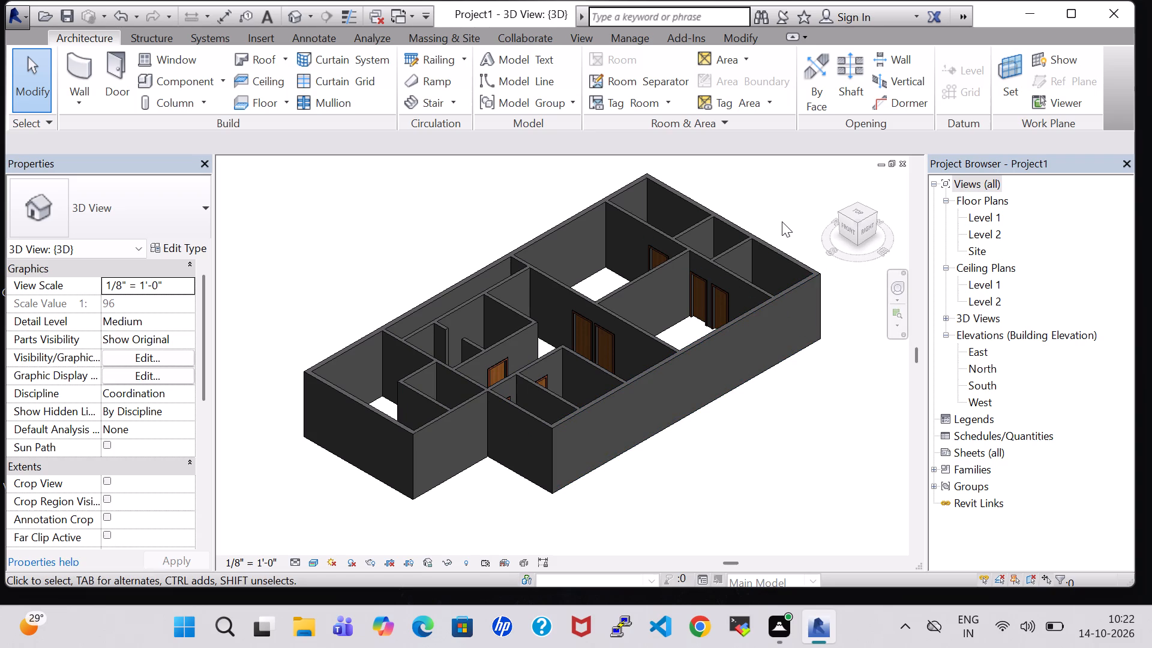
Examine the house in 3D from several sides, checking the doors and the layout of the bedrooms and lower rooms.
scroll(782, 221, "up", 1)
middle_click_drag(782, 221, 661, 345)
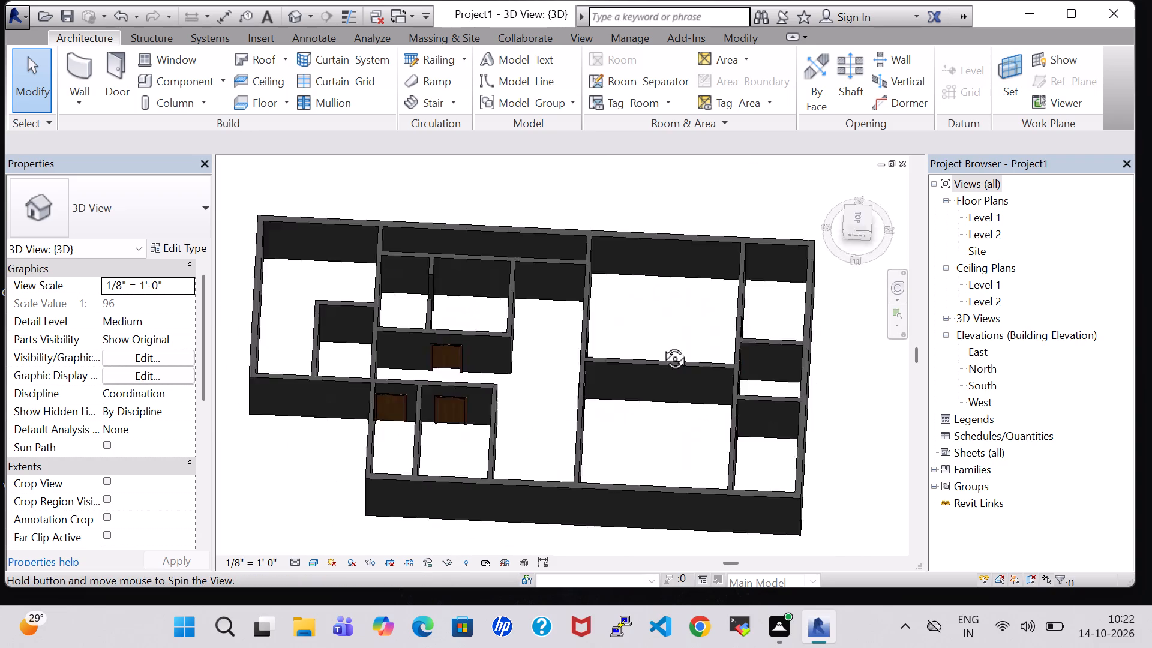
middle_click_drag(661, 345, 535, 313)
middle_click_drag(658, 419, 613, 359)
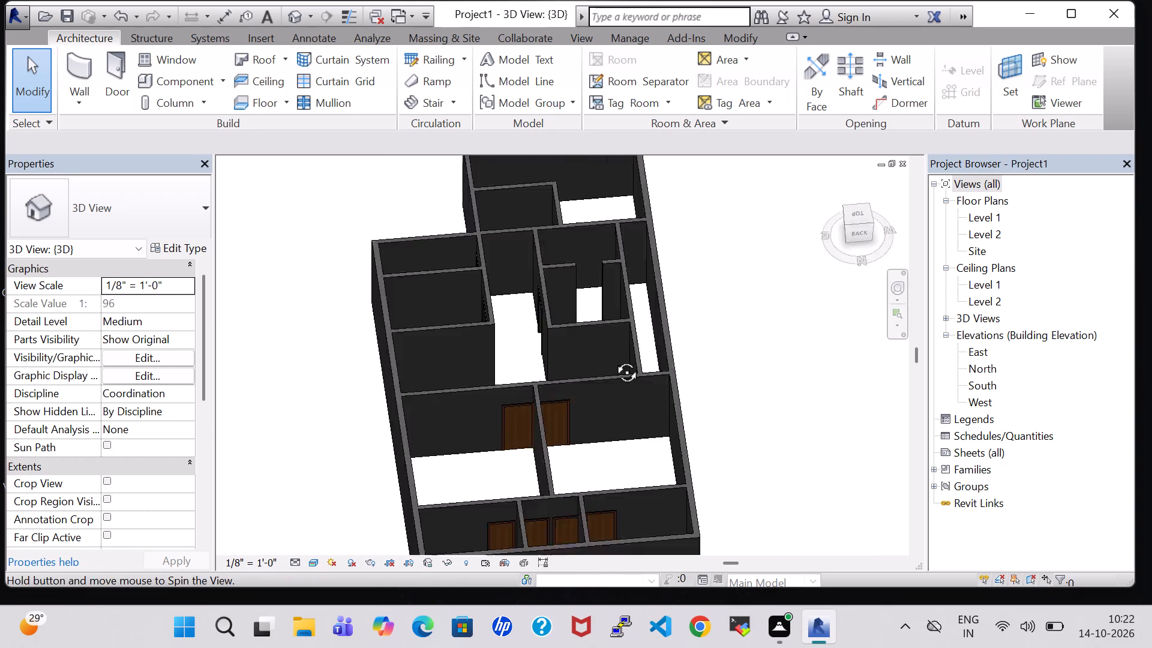
middle_click_drag(613, 359, 601, 323)
scroll(594, 414, "up", 3)
middle_click_drag(594, 414, 604, 471, "shift")
middle_click_drag(604, 472, 578, 293)
scroll(578, 300, "up", 1, "shift")
middle_click_drag(578, 300, 584, 344, "shift")
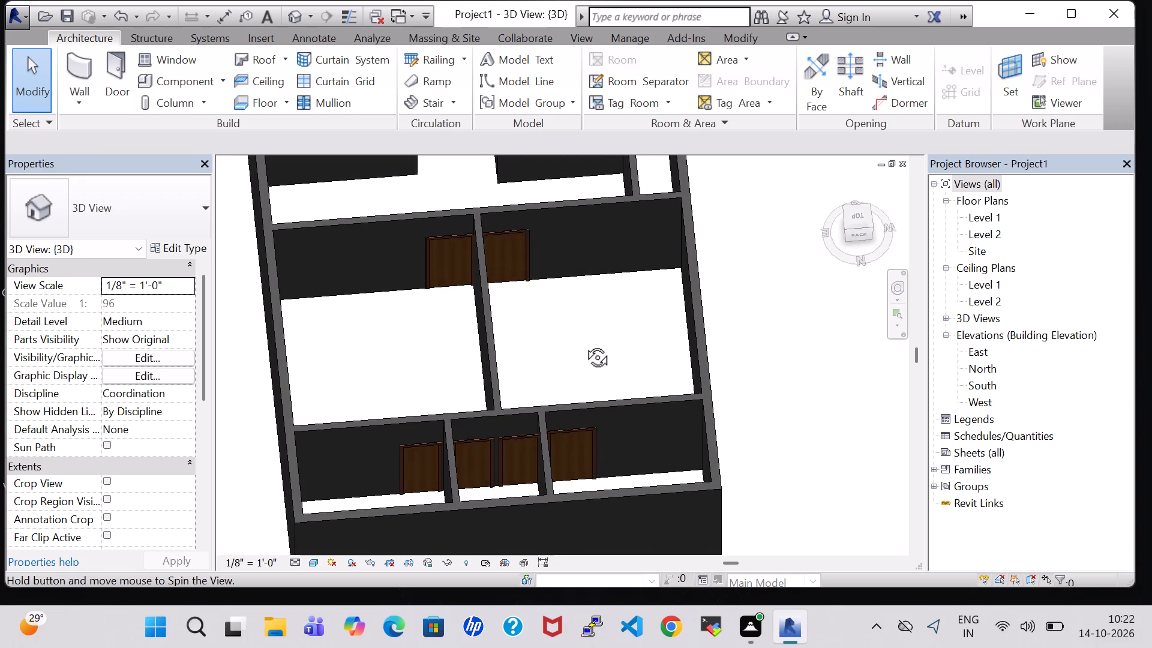
middle_click_drag(584, 344, 584, 353, "shift")
left_click(488, 458)
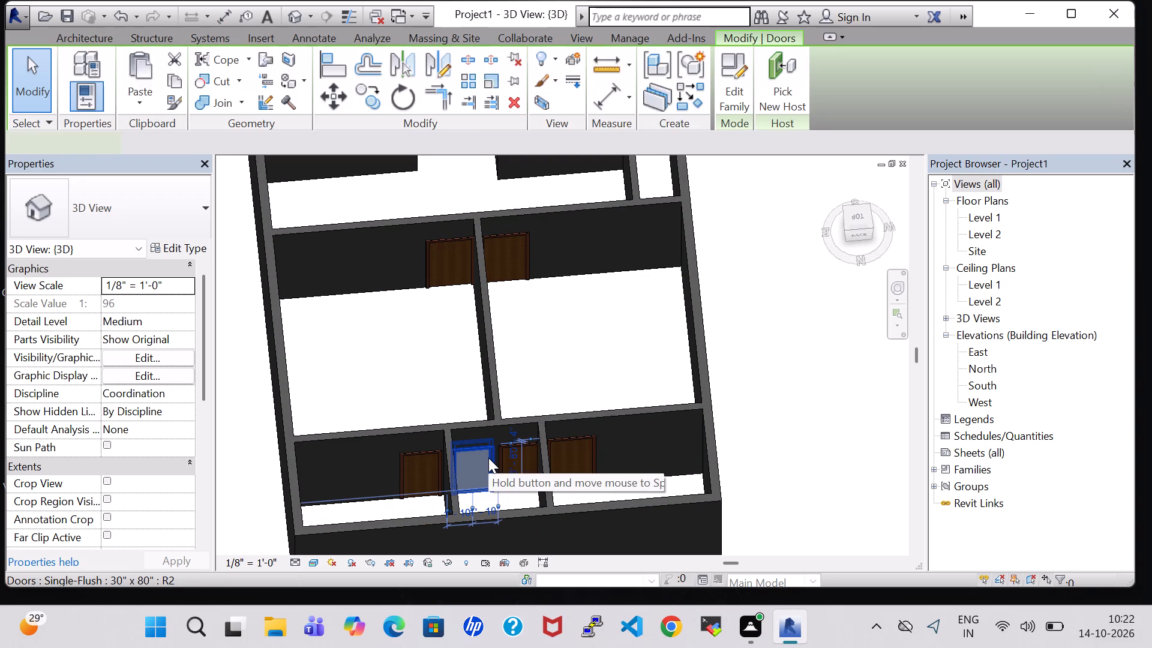
left_click(557, 331)
middle_click_drag(557, 331, 719, 310, "shift")
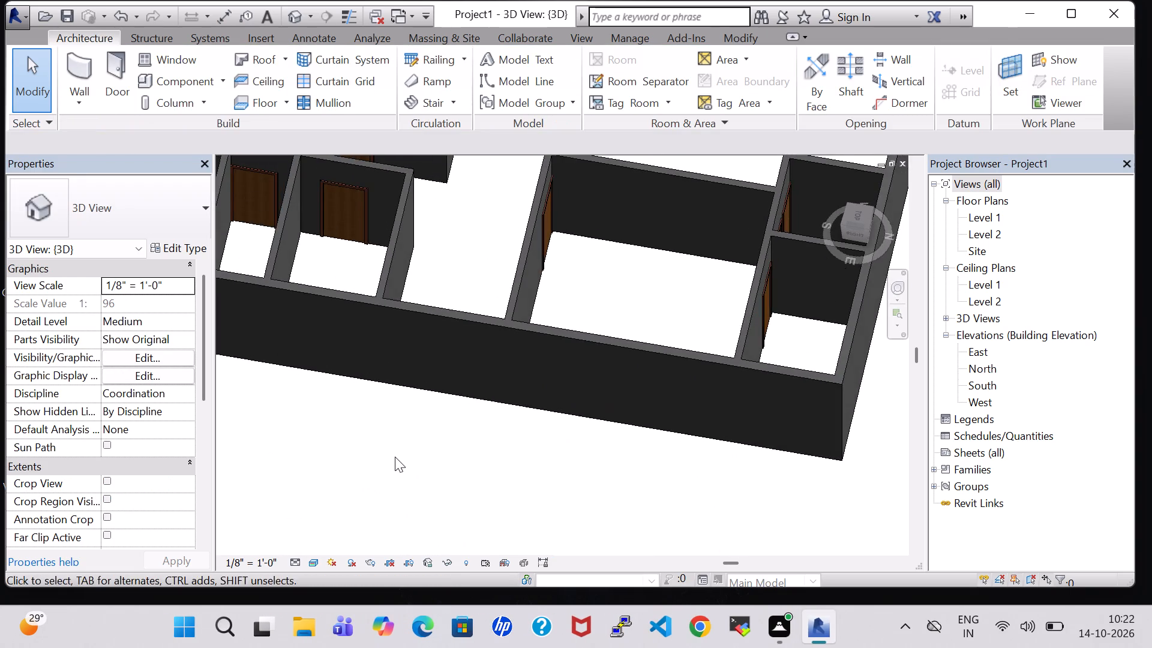
middle_click_drag(398, 458, 627, 414, "shift")
scroll(500, 439, "up", 1, "shift")
middle_click_drag(621, 409, 625, 502, "shift")
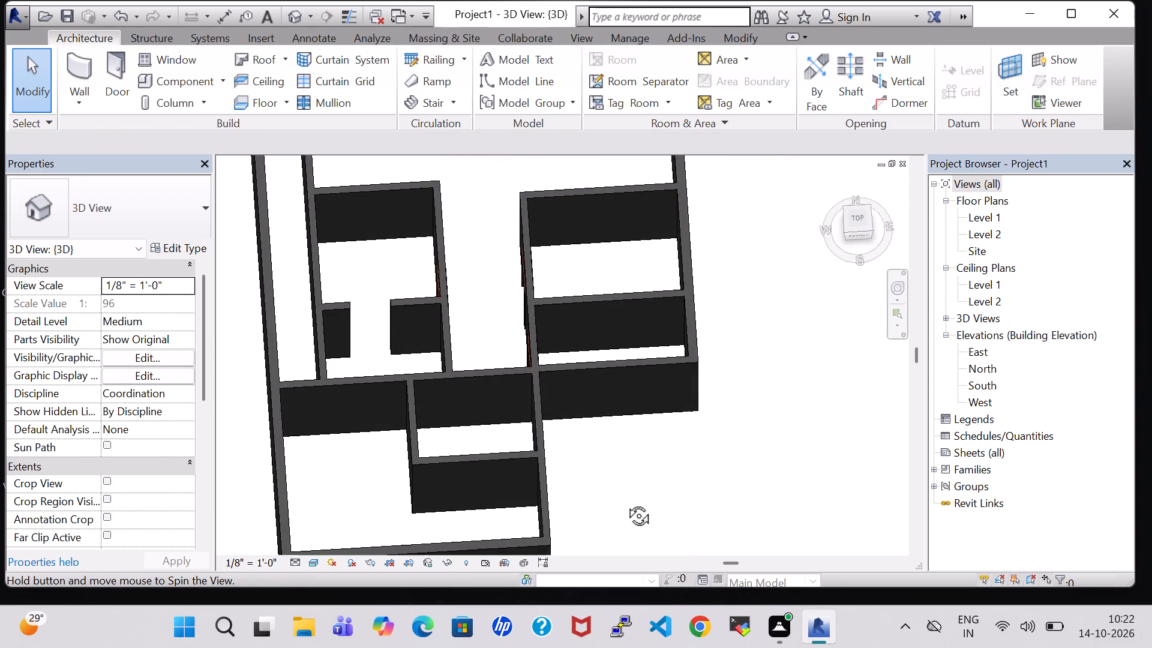
middle_click_drag(625, 502, 615, 421, "shift")
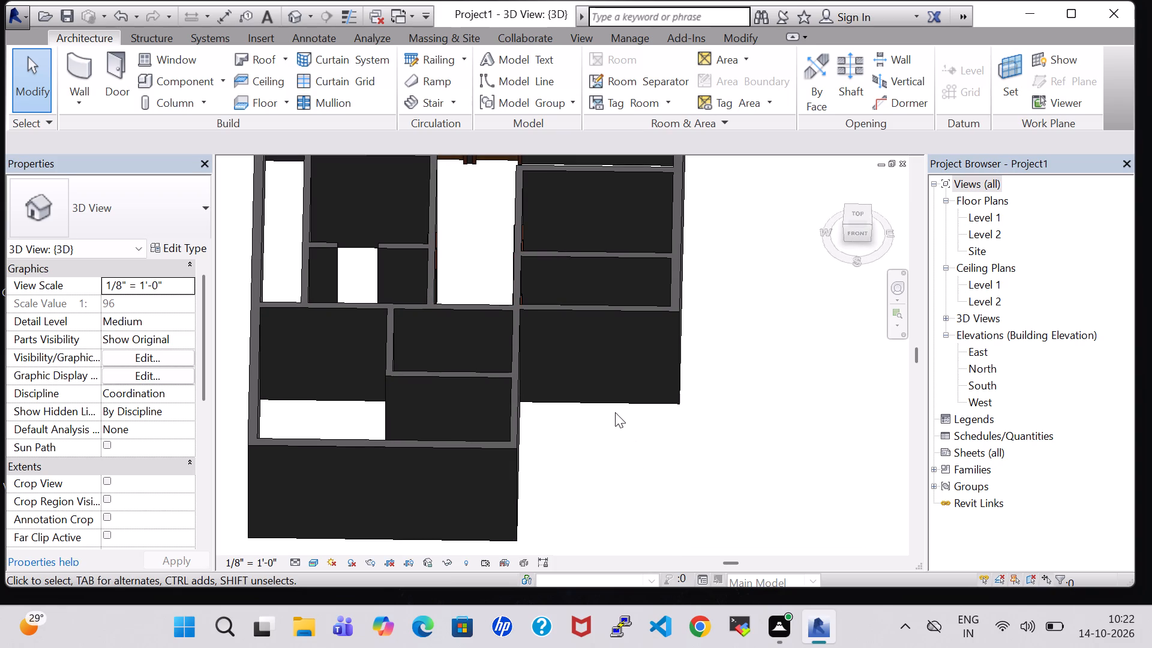
middle_click_drag(615, 412, 631, 486, "shift")
In the Level 1 plan, split the front area's two side walls with a 1" gap, at the house's lower cross wall and the small room's lower corner.
double_click(976, 218)
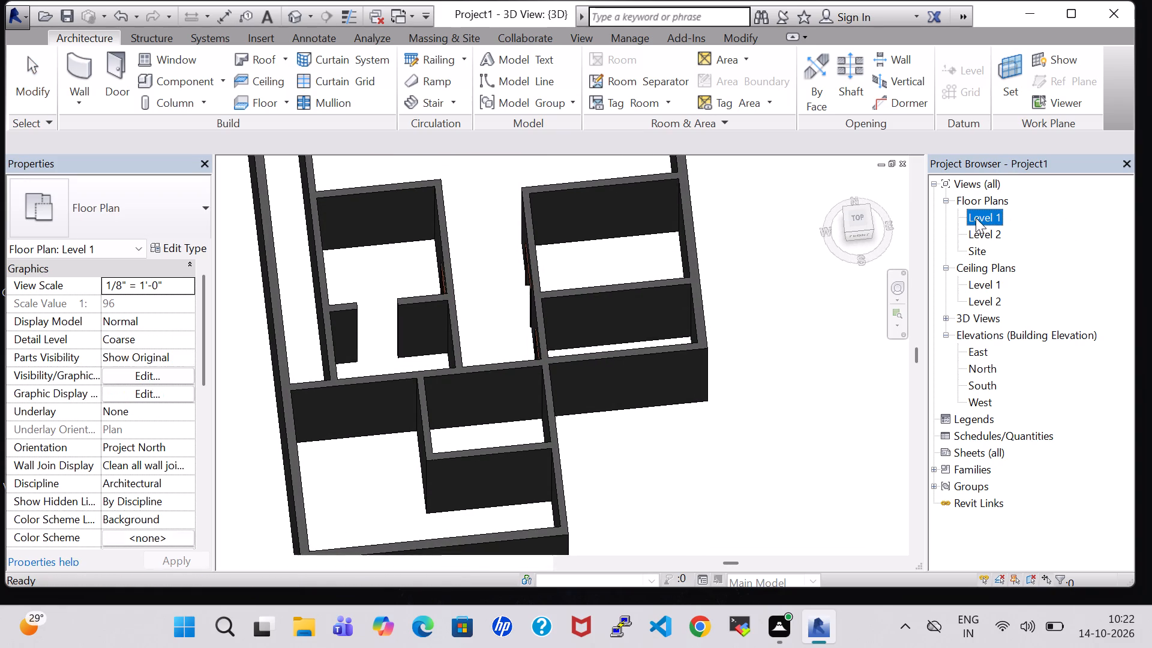
scroll(686, 515, "down", 3)
middle_click_drag(686, 515, 721, 260)
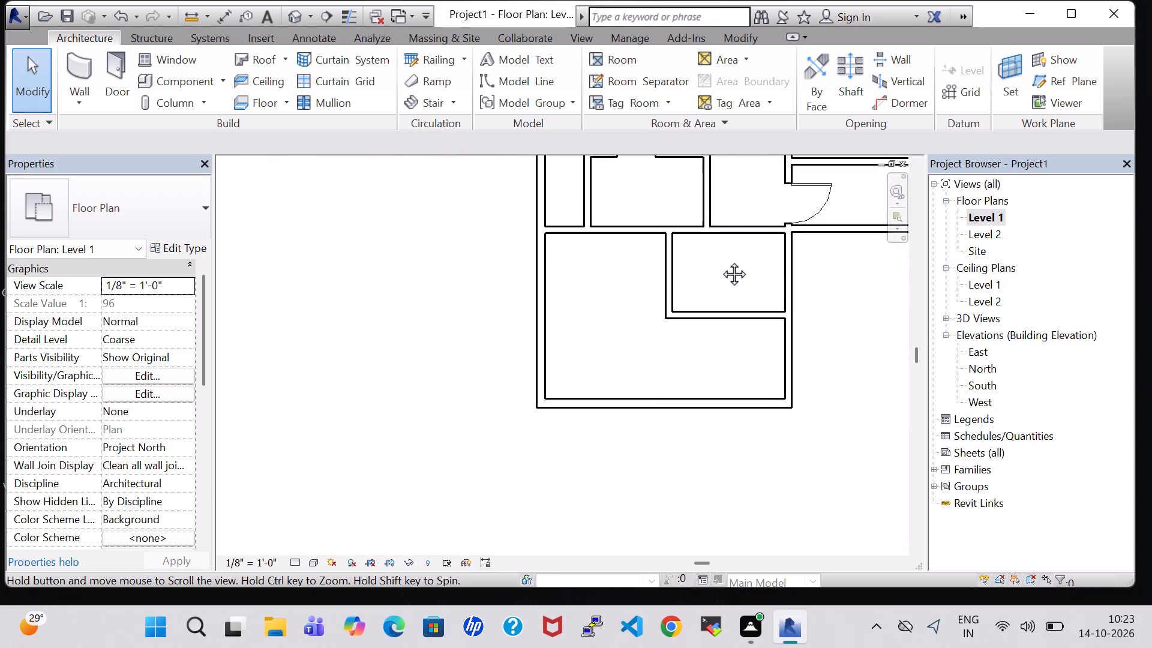
middle_click_drag(721, 260, 704, 233)
scroll(718, 333, "down", 1)
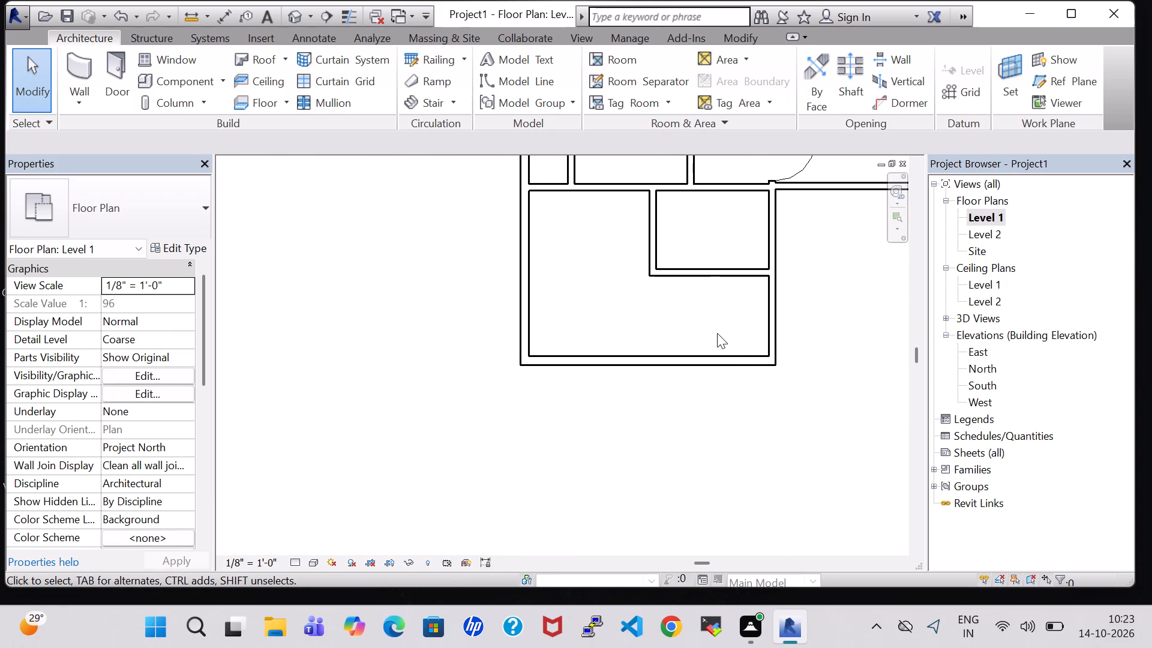
left_click(730, 41)
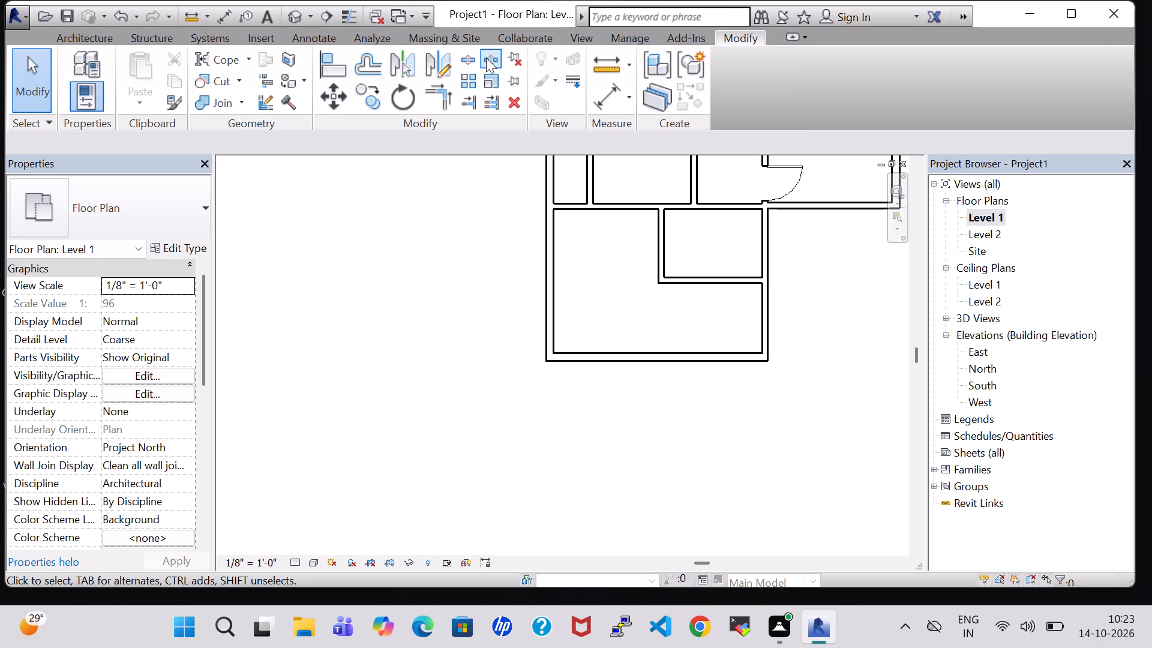
left_click(486, 58)
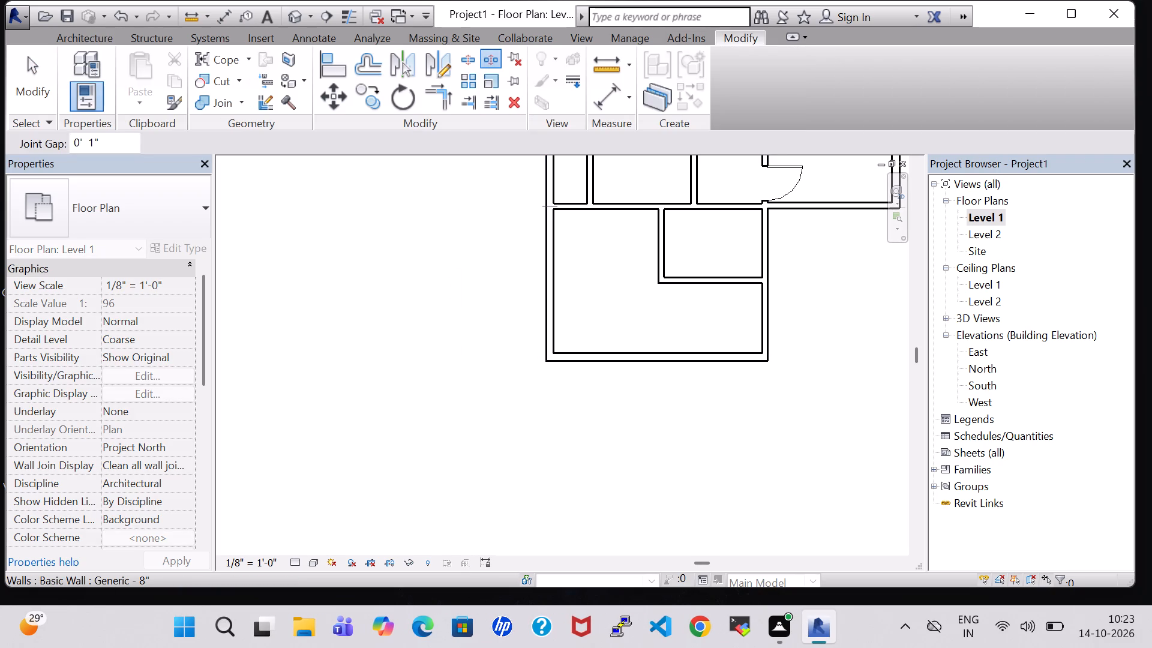
scroll(547, 213, "up", 5)
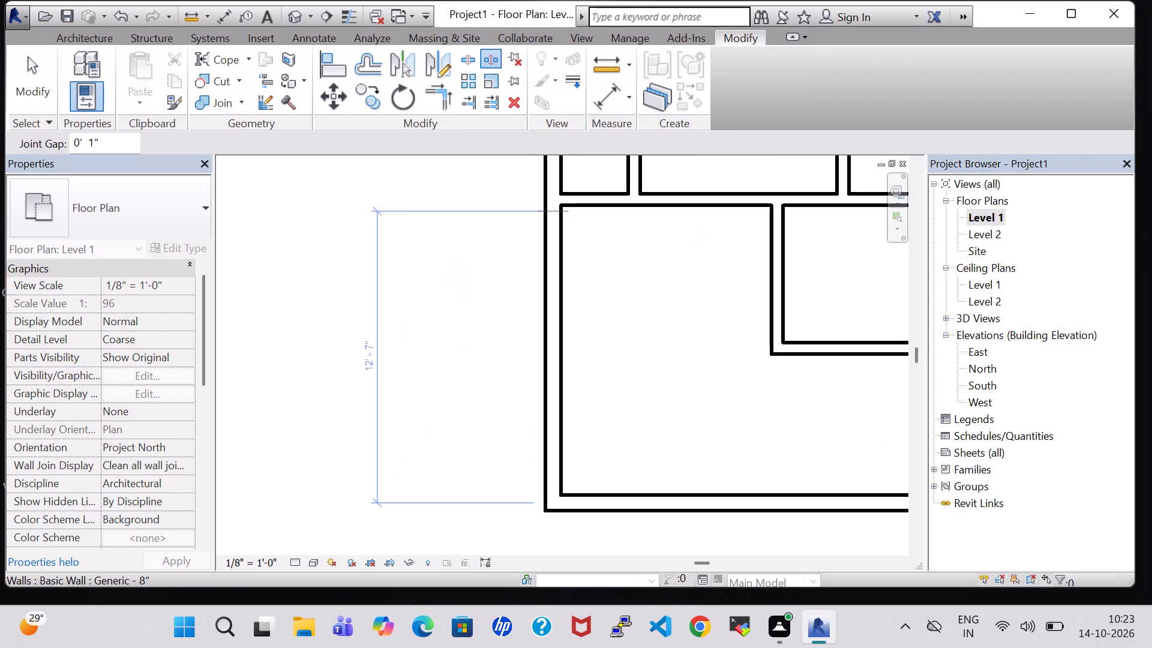
left_click(548, 210)
middle_click_drag(743, 337, 454, 386)
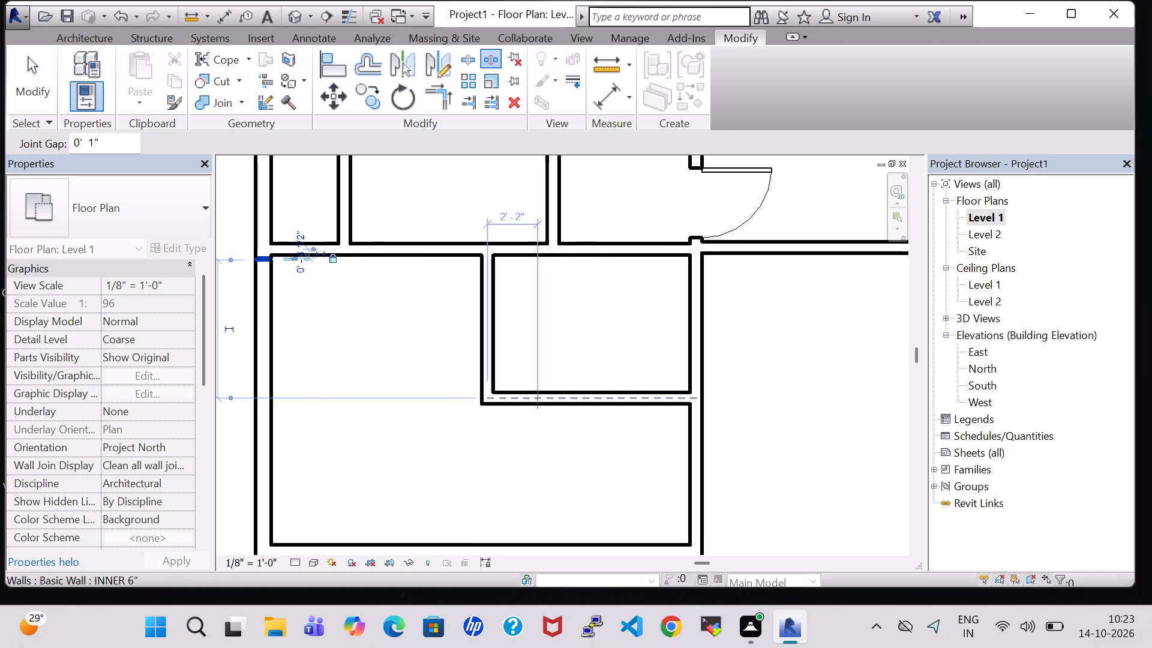
left_click(700, 406)
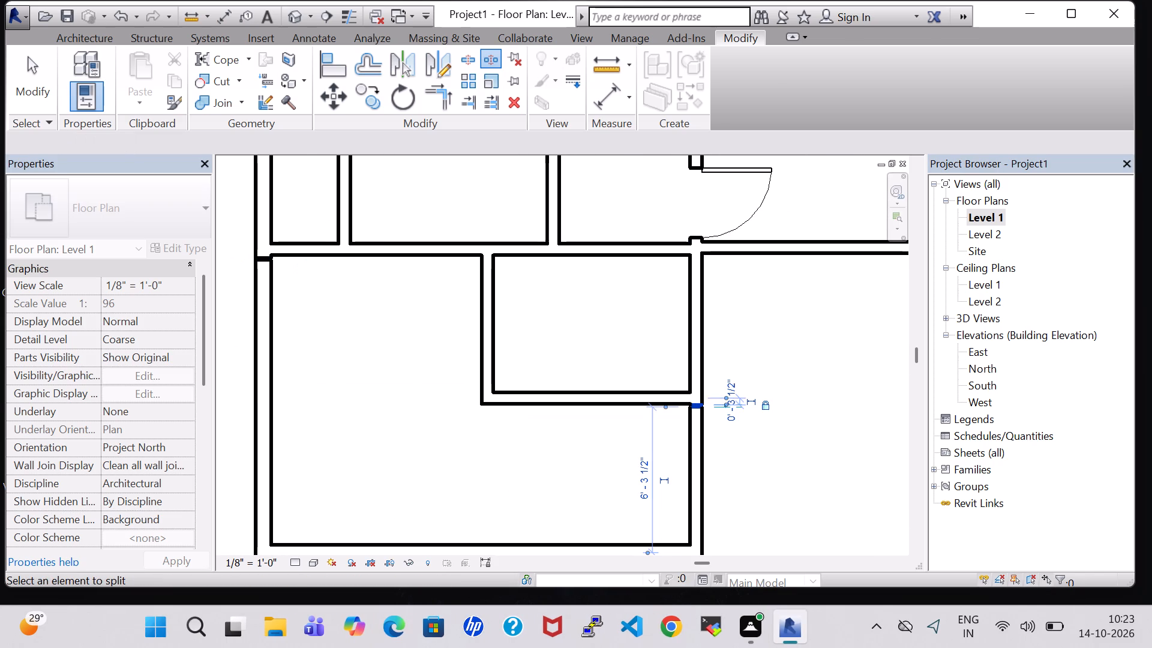
key("Escape")
key("Escape")
Delete the side wall segment that continues below the small room's lower corner.
left_click(697, 439)
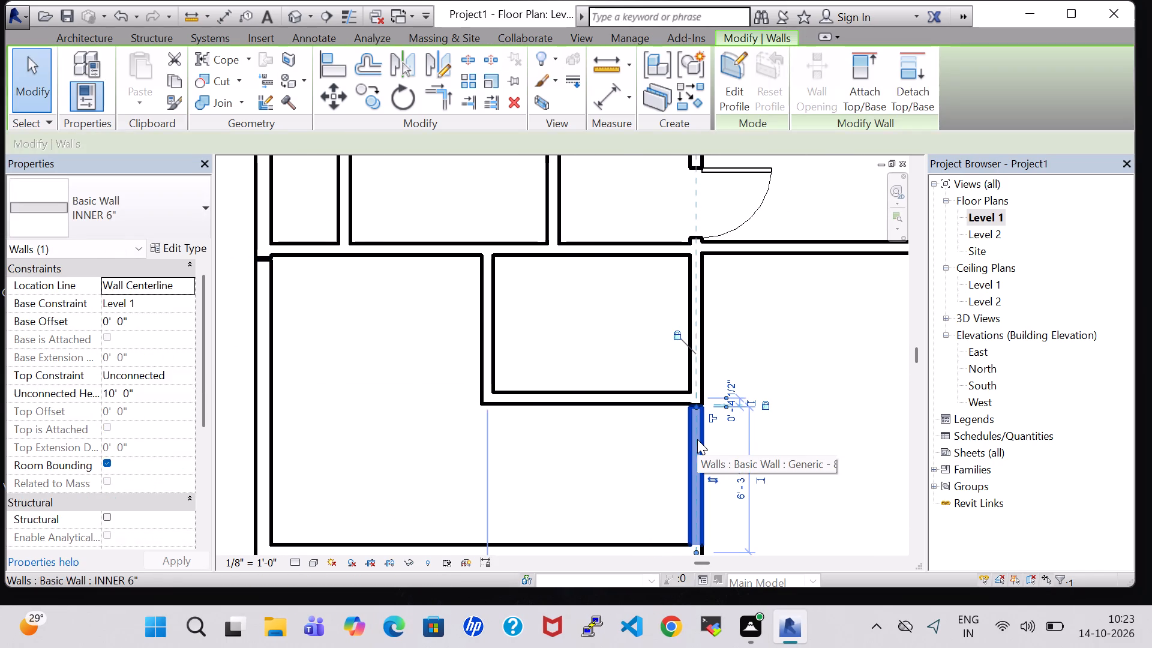
key("Delete")
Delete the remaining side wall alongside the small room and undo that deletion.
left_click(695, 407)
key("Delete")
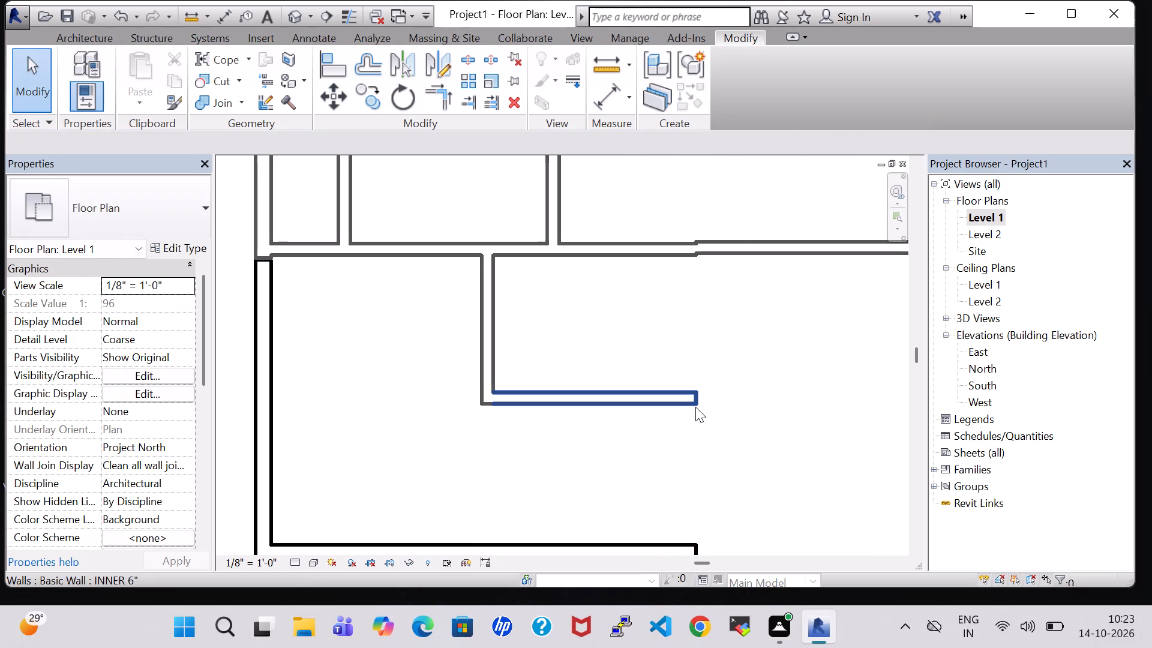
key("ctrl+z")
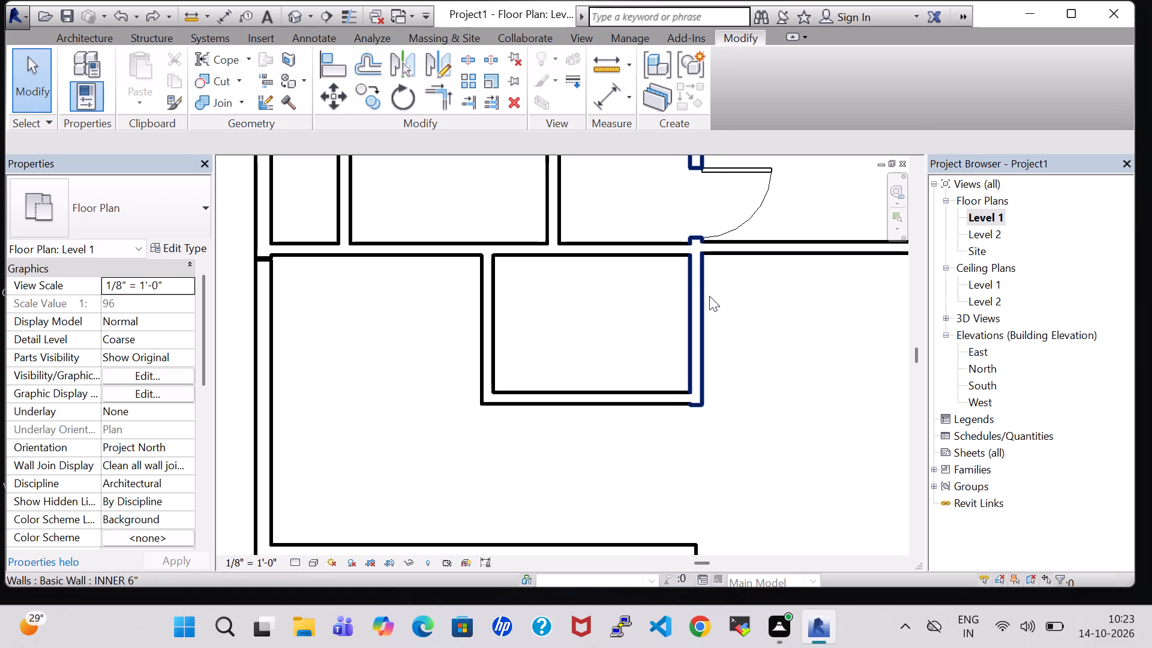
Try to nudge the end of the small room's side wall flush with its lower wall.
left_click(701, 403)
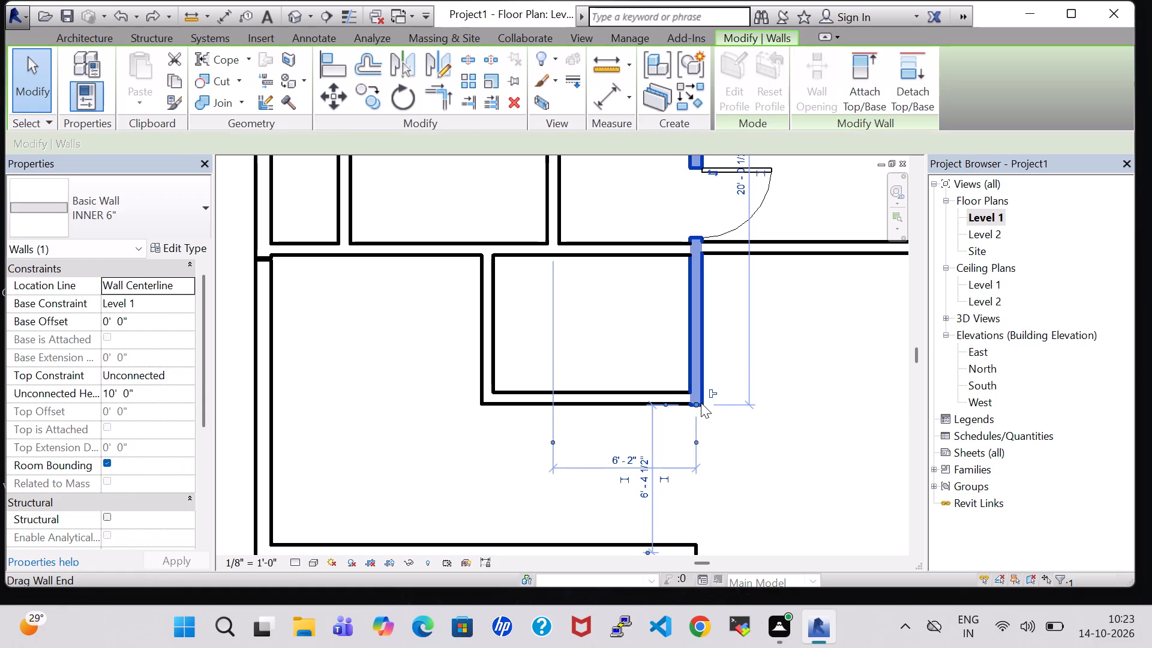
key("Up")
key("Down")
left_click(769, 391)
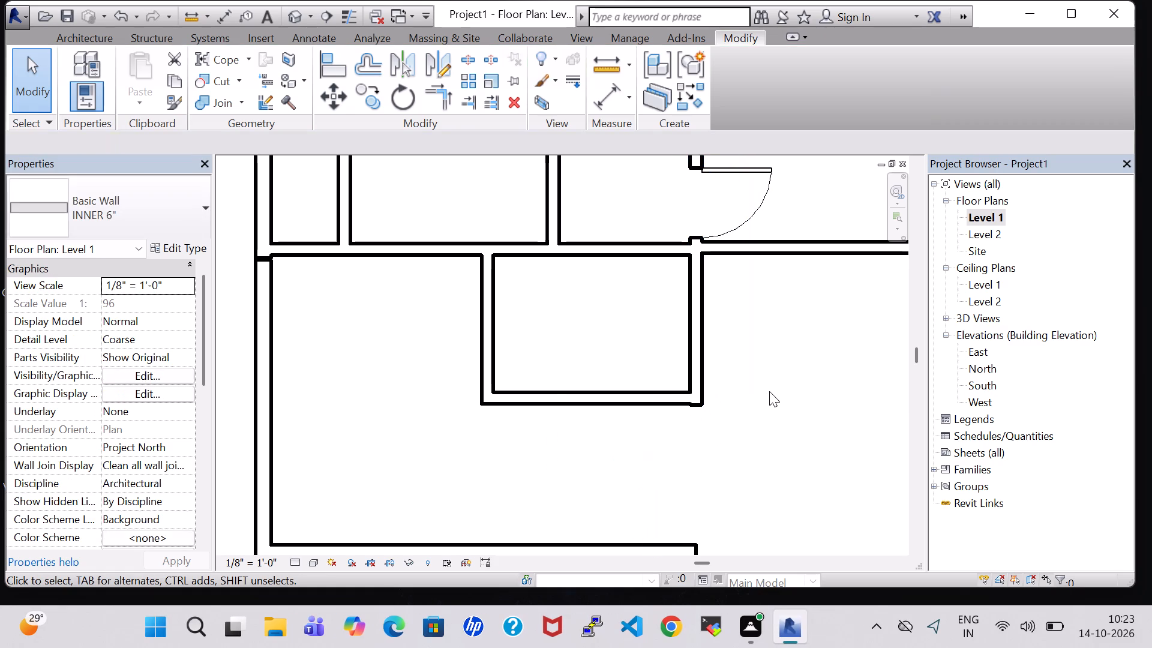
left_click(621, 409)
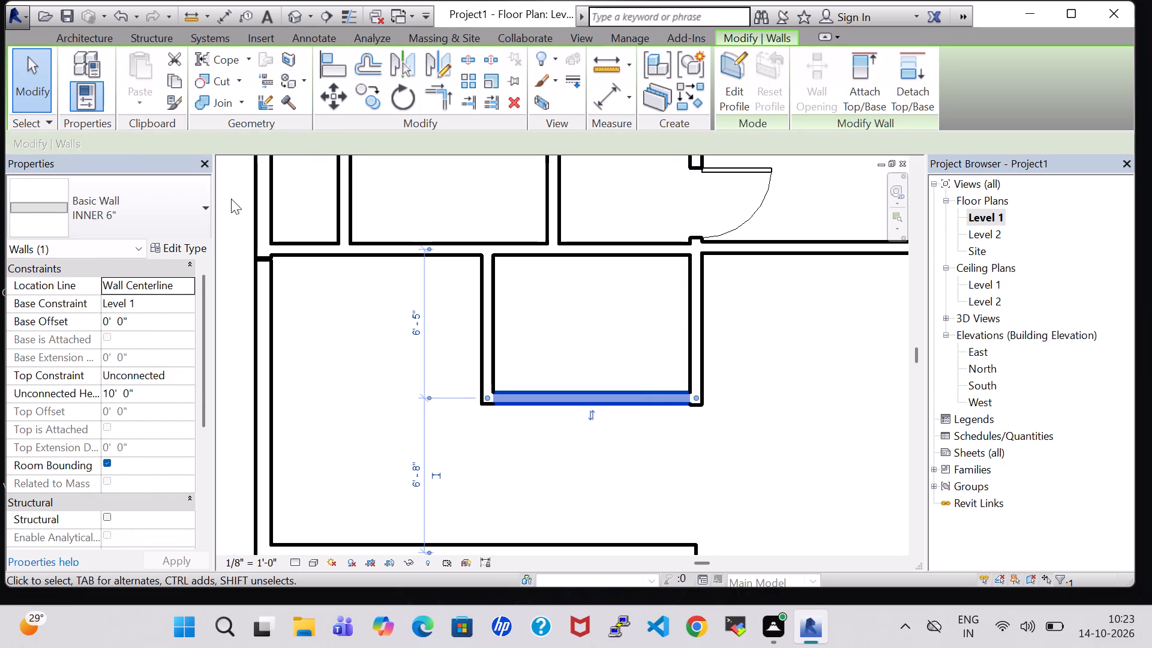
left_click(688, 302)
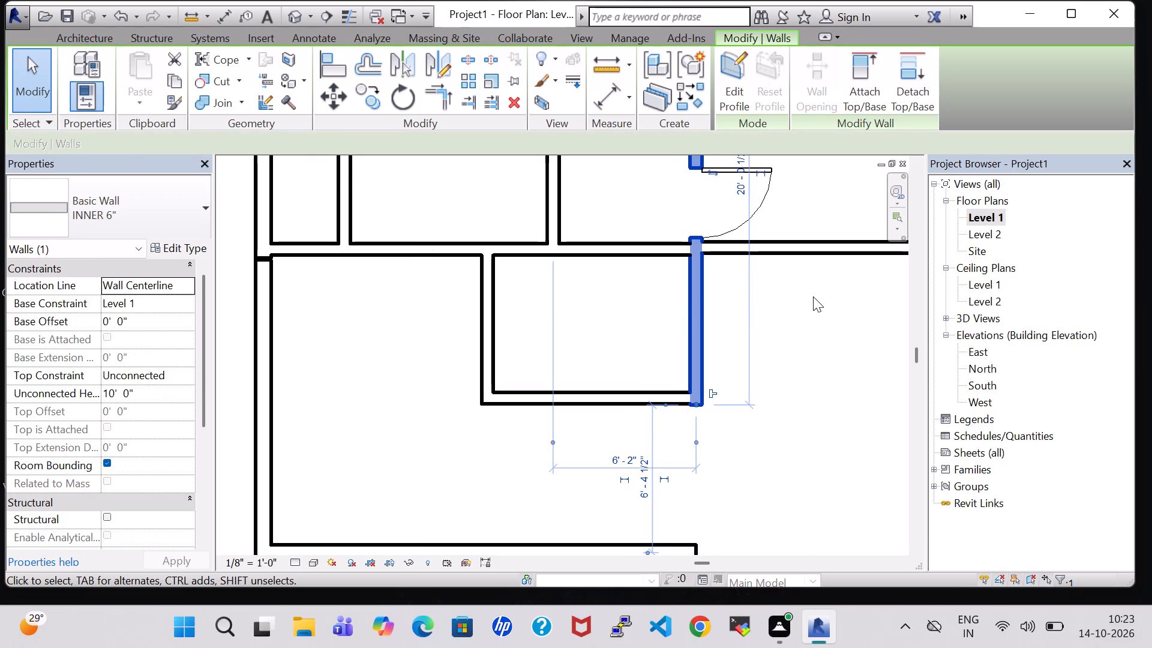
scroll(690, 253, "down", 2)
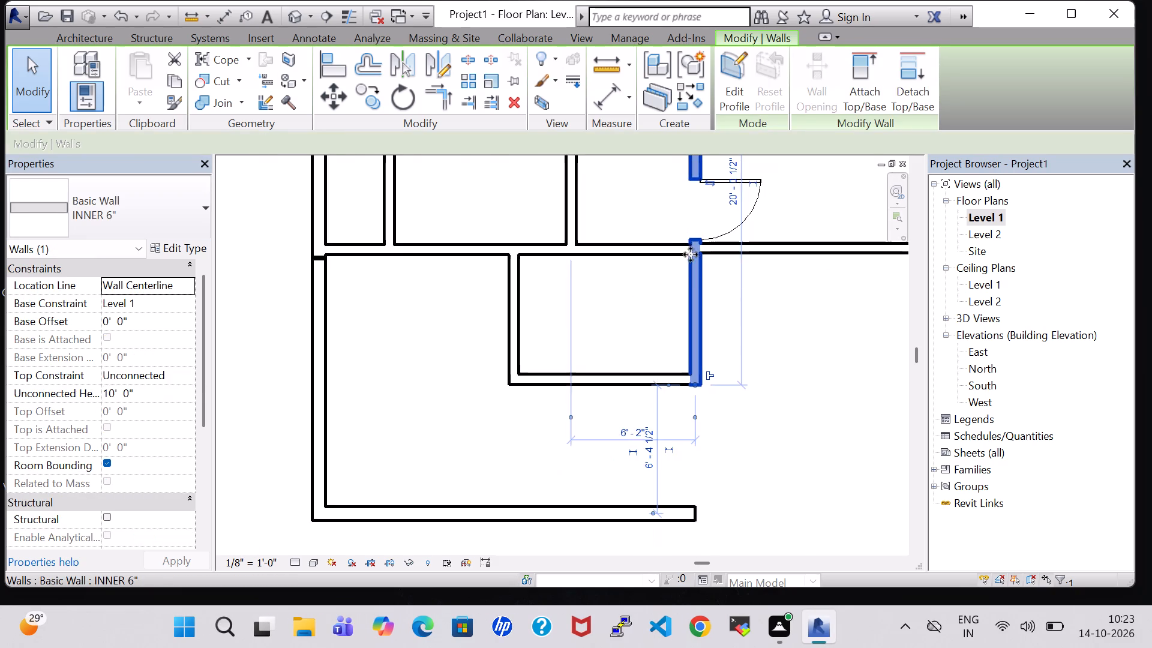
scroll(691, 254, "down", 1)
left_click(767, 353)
Delete the lowest 8" exterior wall and the exterior side wall segment enclosing the front area.
left_click(593, 457)
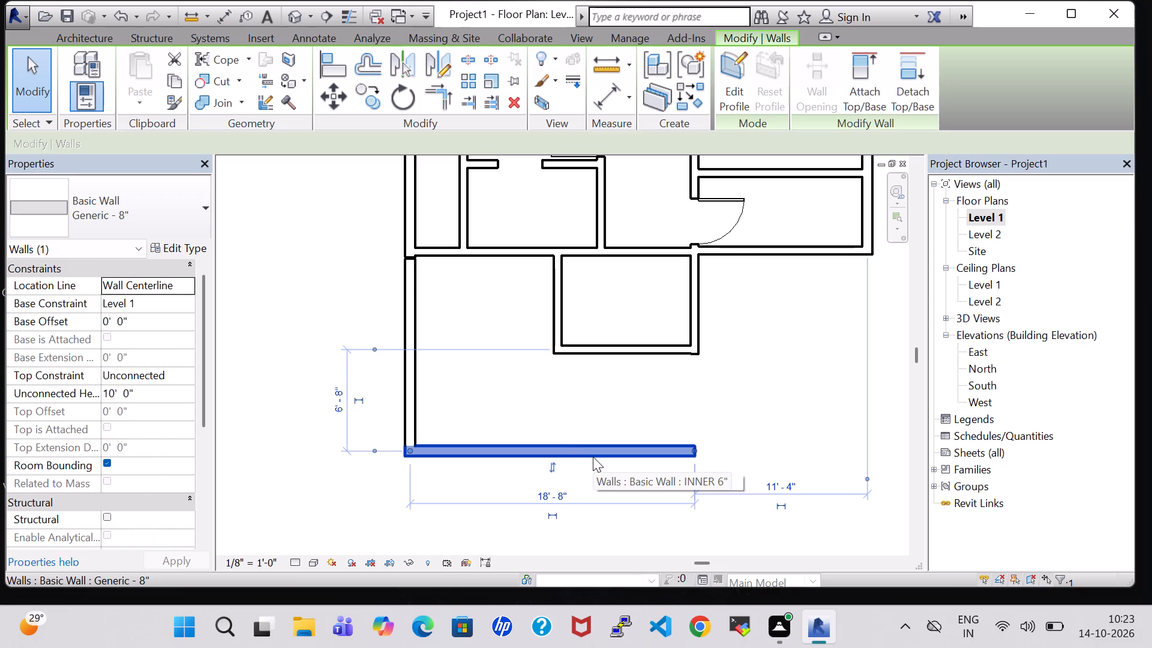
key("Delete")
left_click(411, 346)
key("Delete")
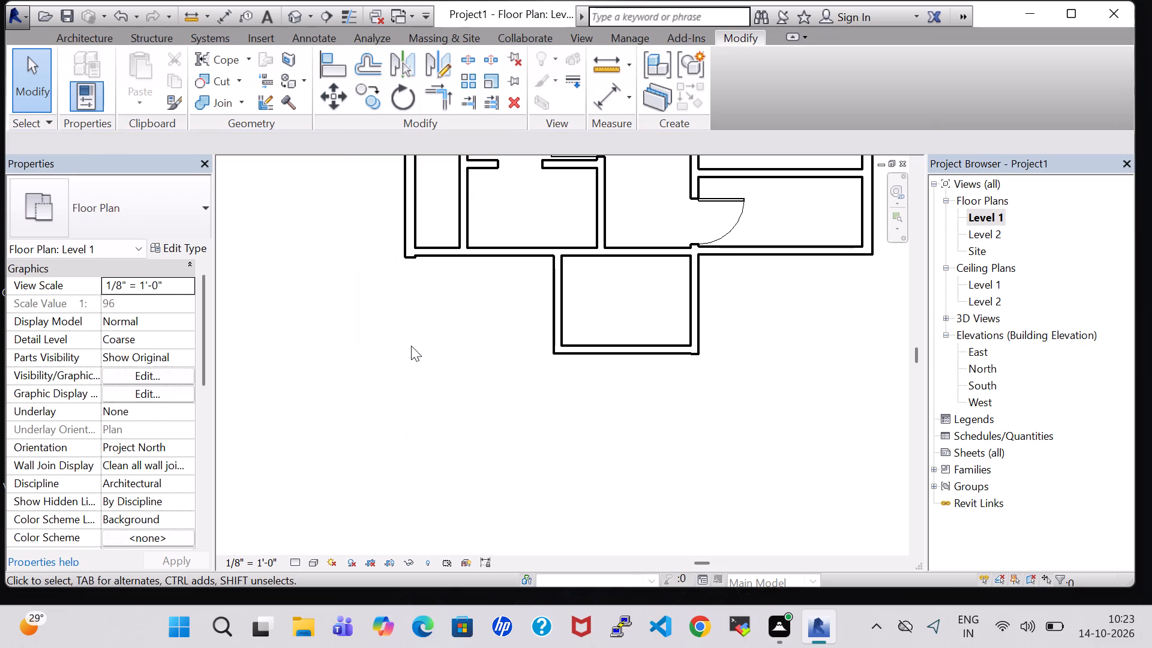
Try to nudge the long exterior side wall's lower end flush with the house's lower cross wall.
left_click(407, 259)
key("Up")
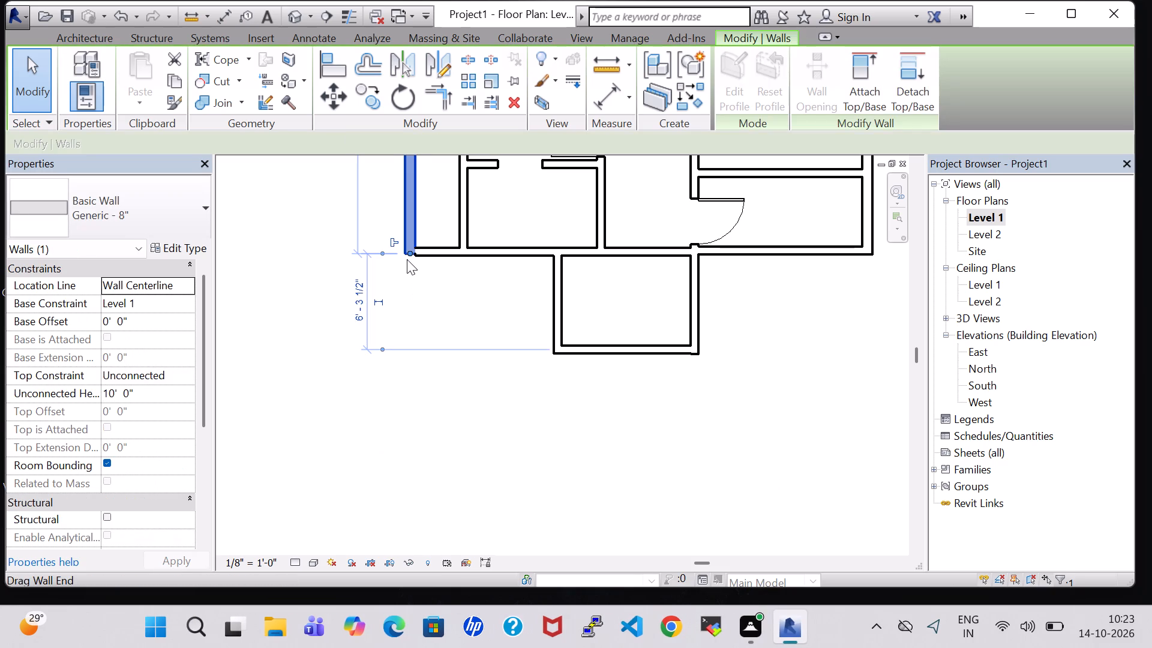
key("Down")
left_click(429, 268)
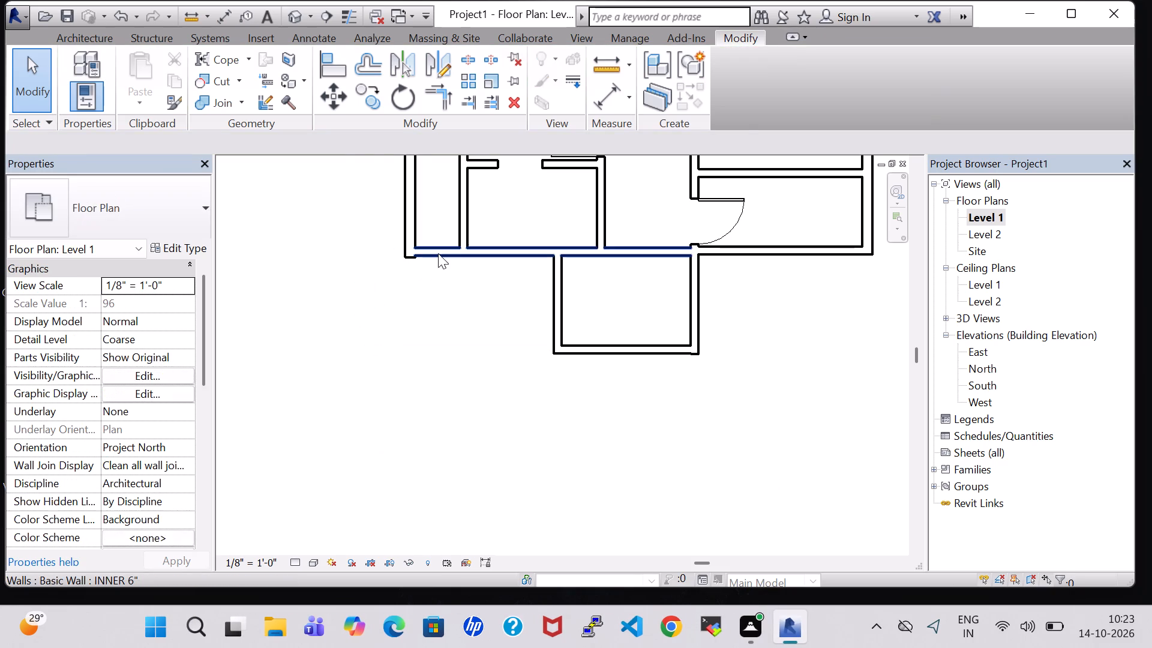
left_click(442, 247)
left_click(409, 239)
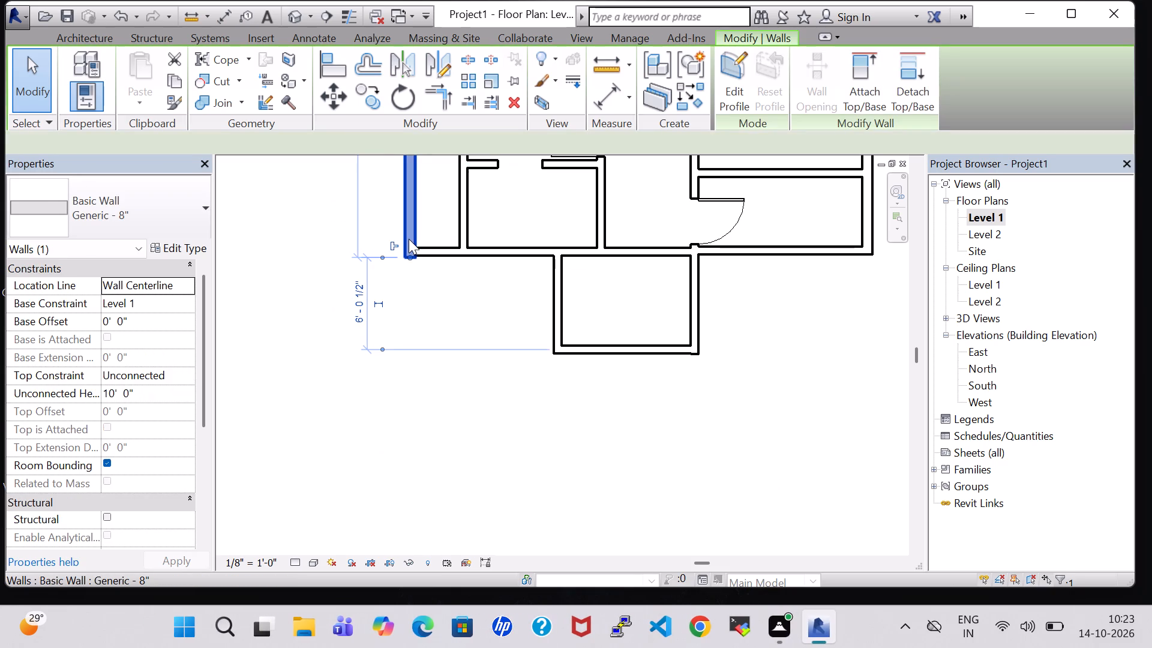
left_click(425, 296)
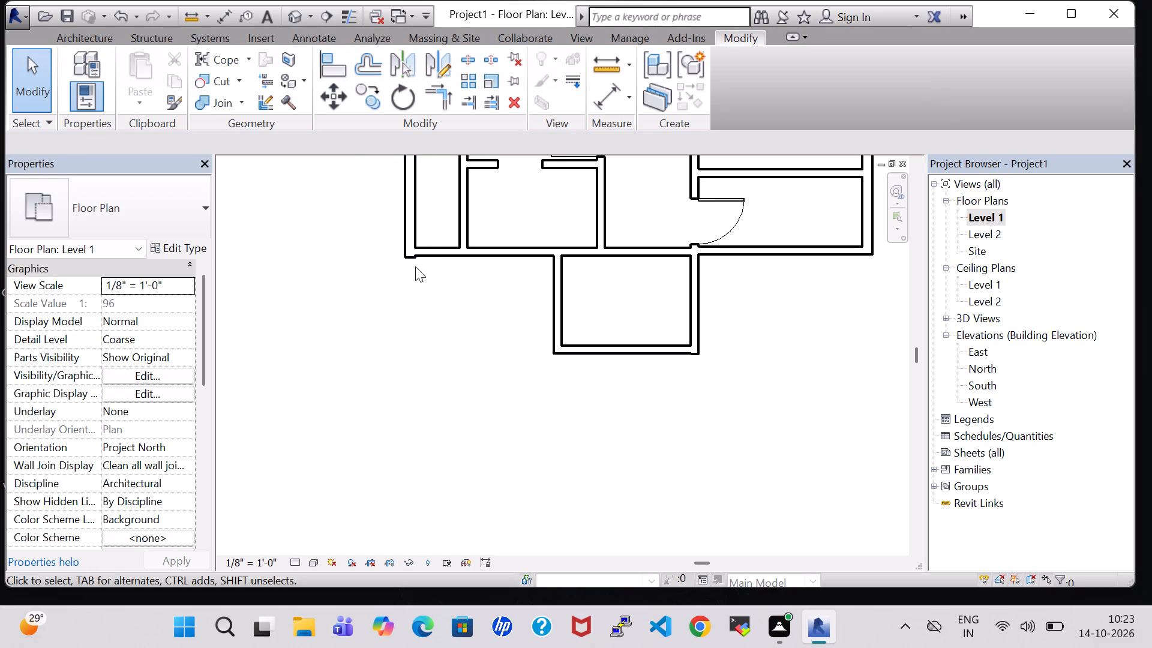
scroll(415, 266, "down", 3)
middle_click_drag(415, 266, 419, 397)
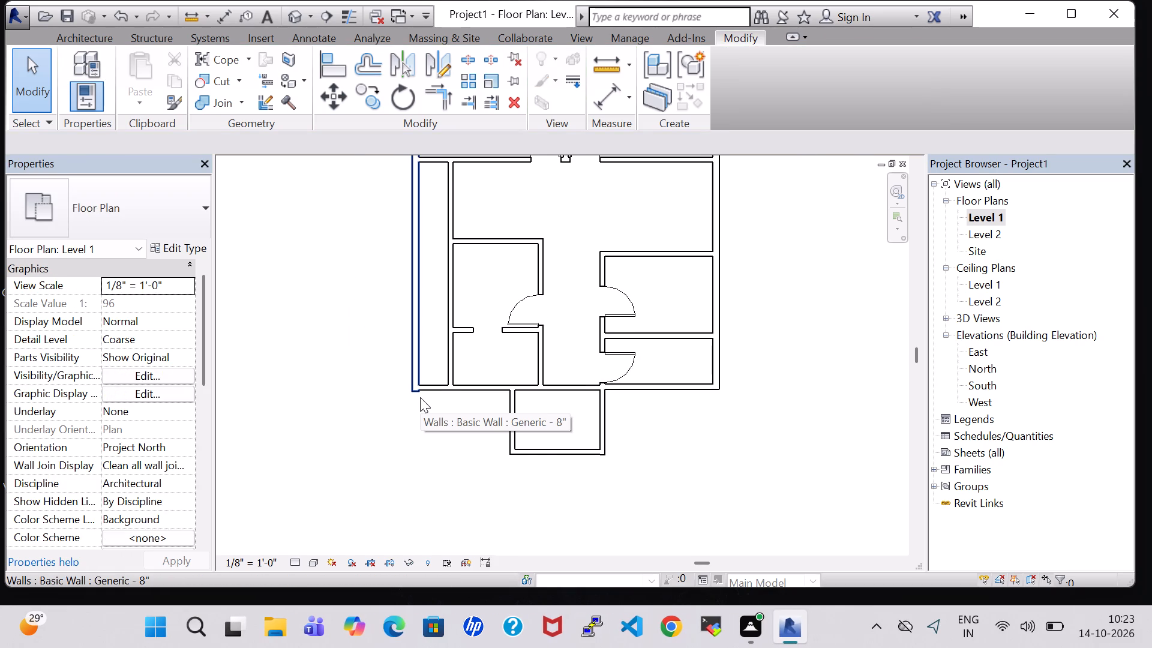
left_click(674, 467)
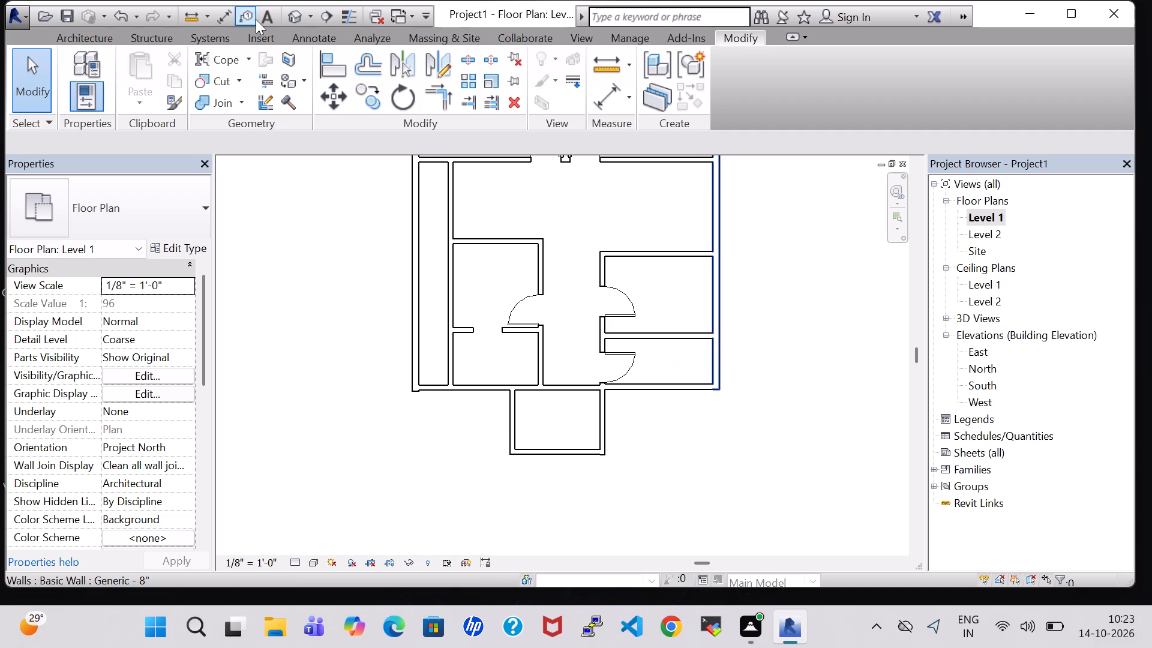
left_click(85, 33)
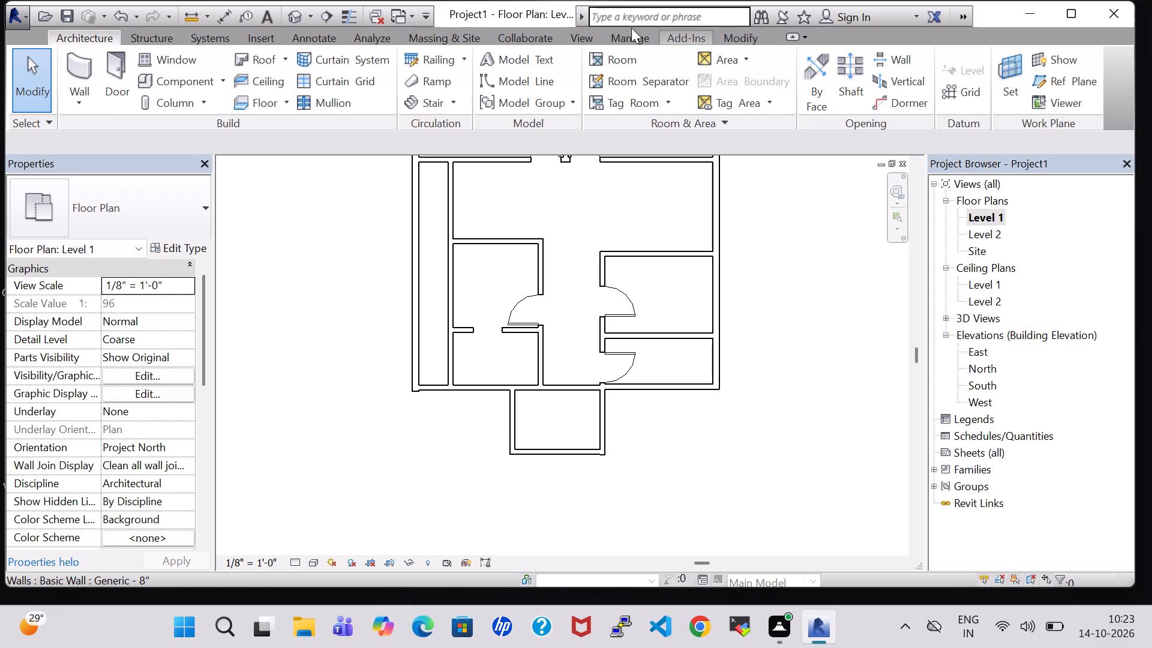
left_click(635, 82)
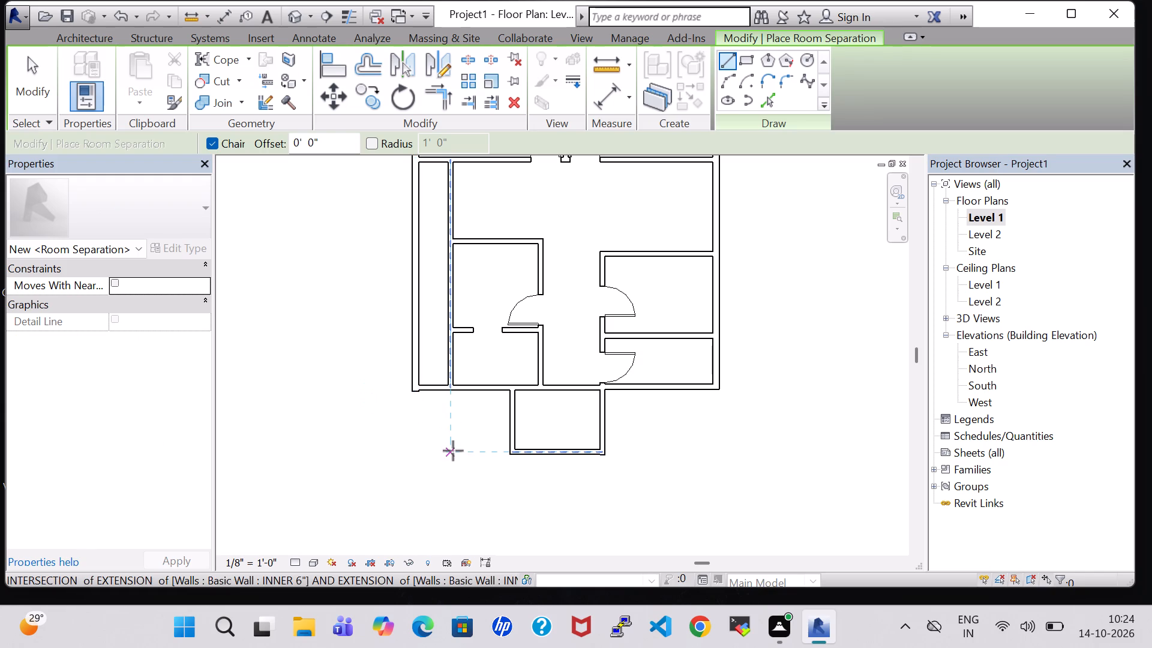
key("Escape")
Load the RPC Beetle component family from the Entourage folder of the US Imperial library.
scroll(499, 474, "down", 1)
middle_click_drag(499, 474, 496, 388)
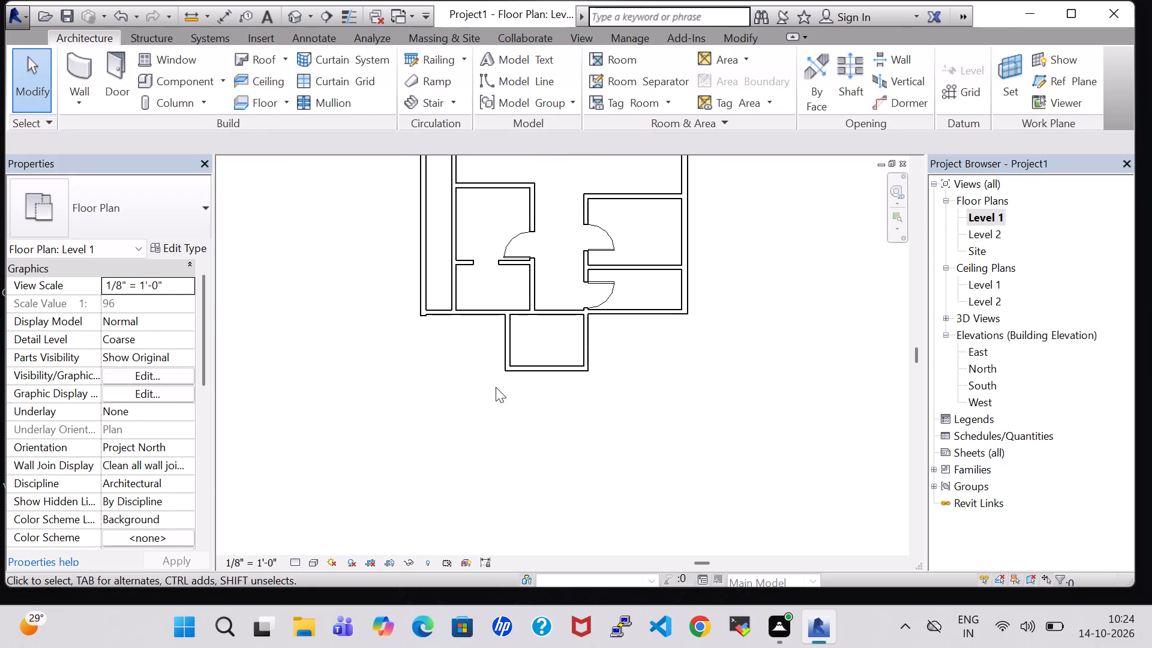
left_click(181, 77)
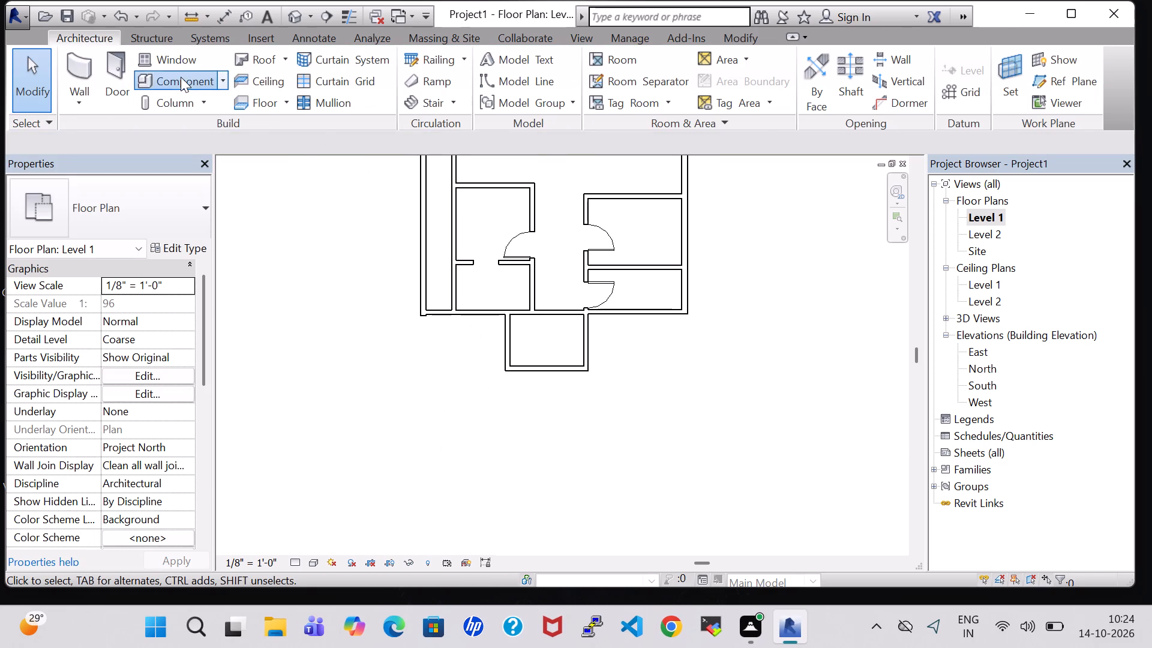
left_click(736, 64)
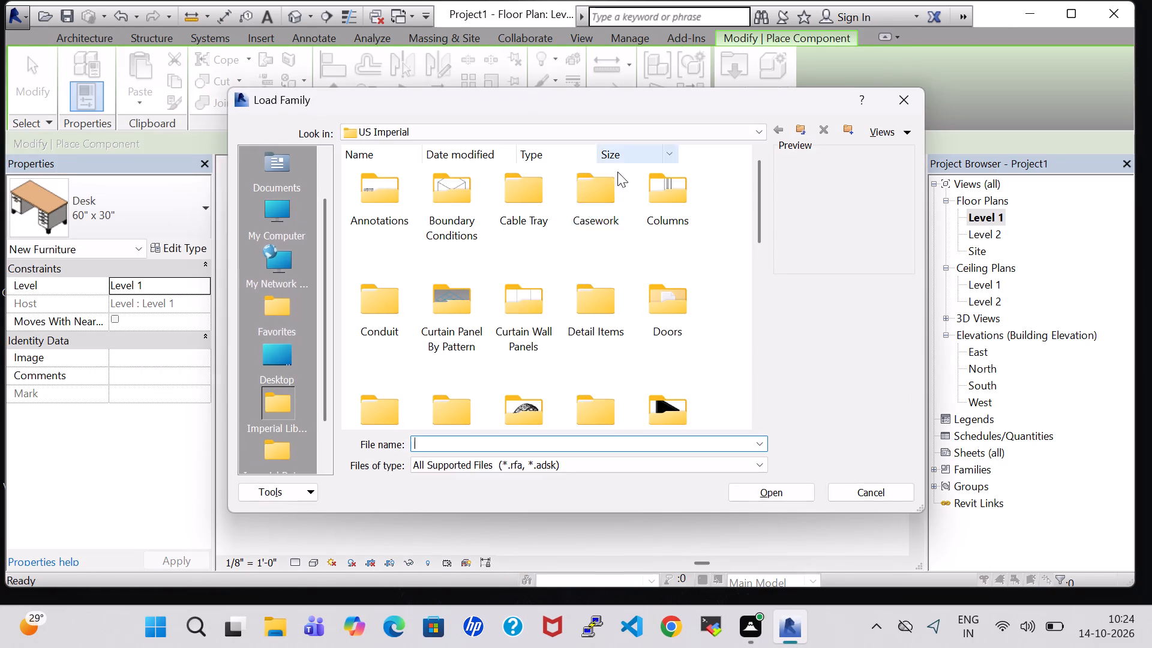
left_click(529, 386)
double_click(530, 402)
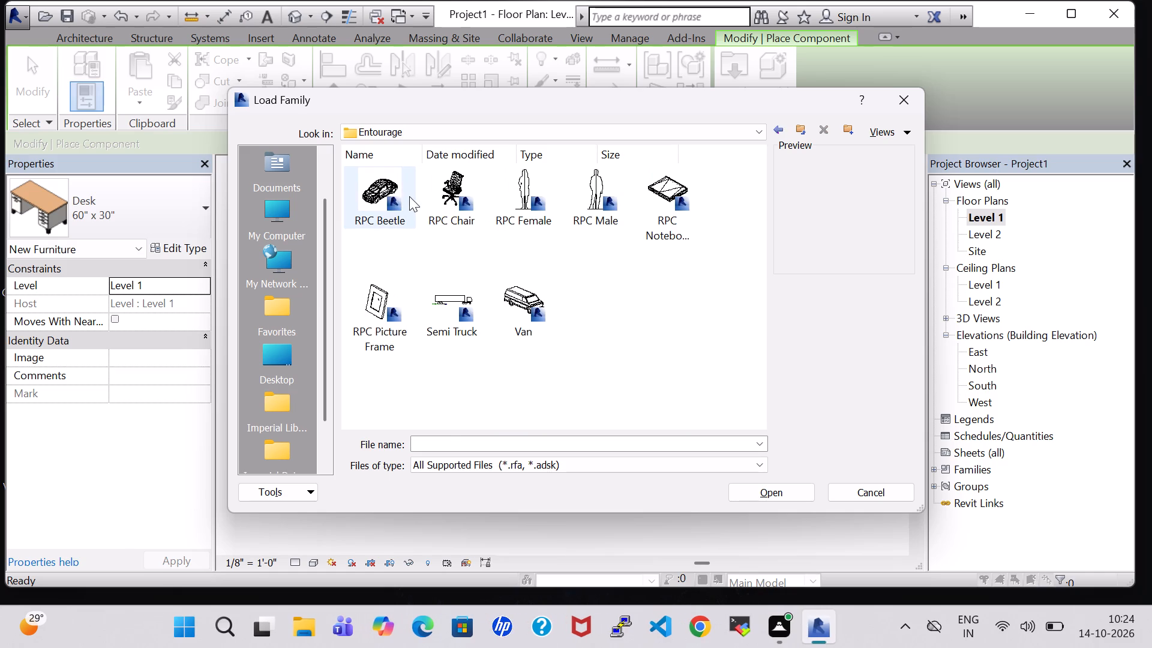
left_click(385, 185)
left_click(776, 490)
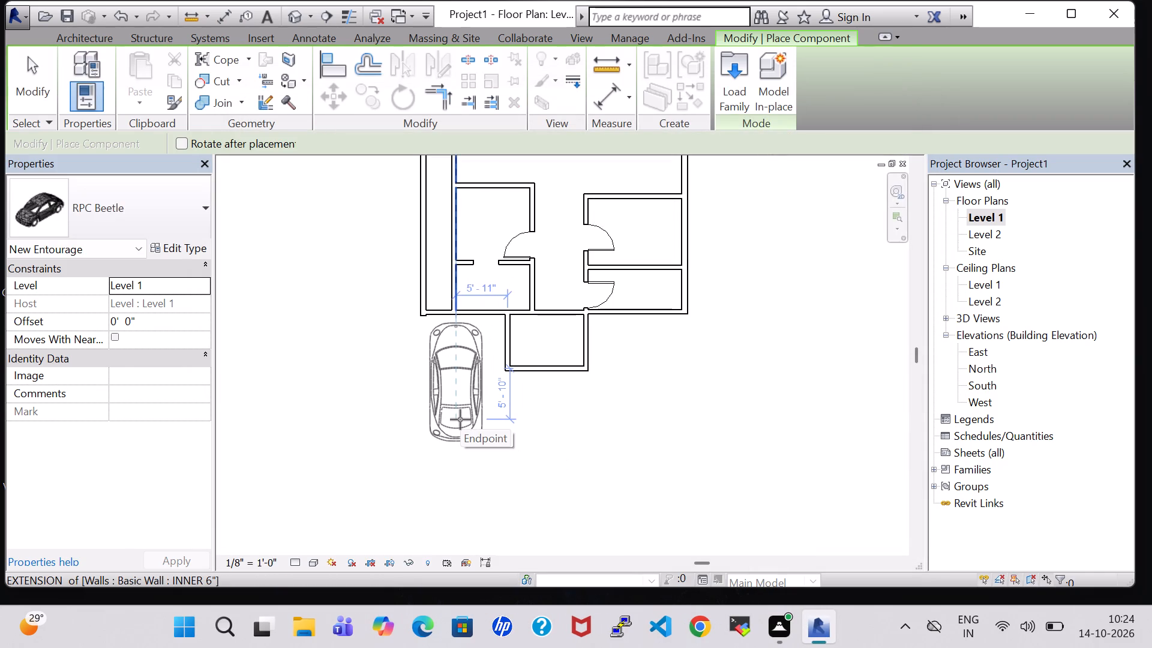
Place one RPC Beetle car in the opened front area, beside the small projecting room.
left_click(460, 419)
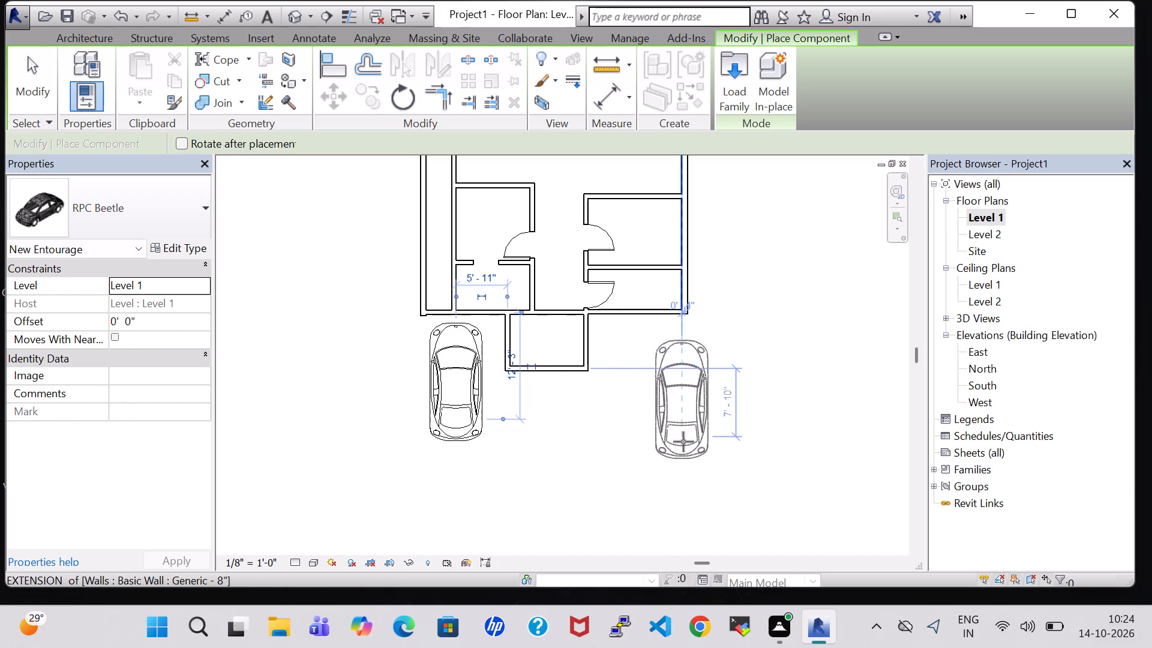
key("Escape")
key("Escape")
scroll(687, 449, "down", 1)
middle_click_drag(687, 449, 687, 407)
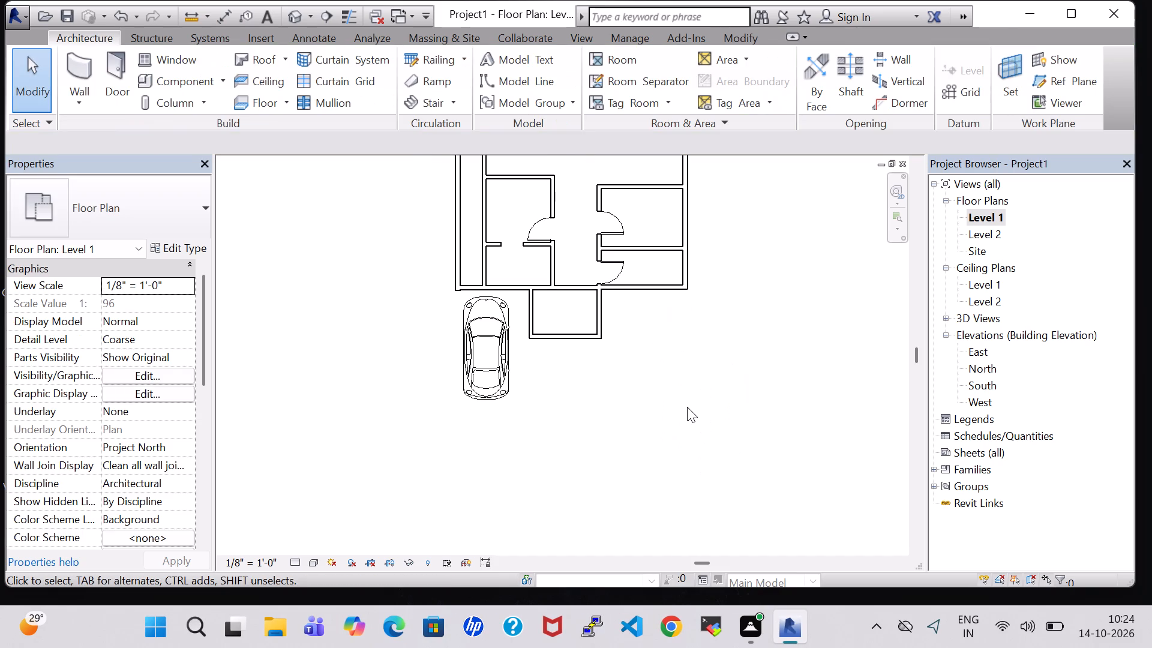
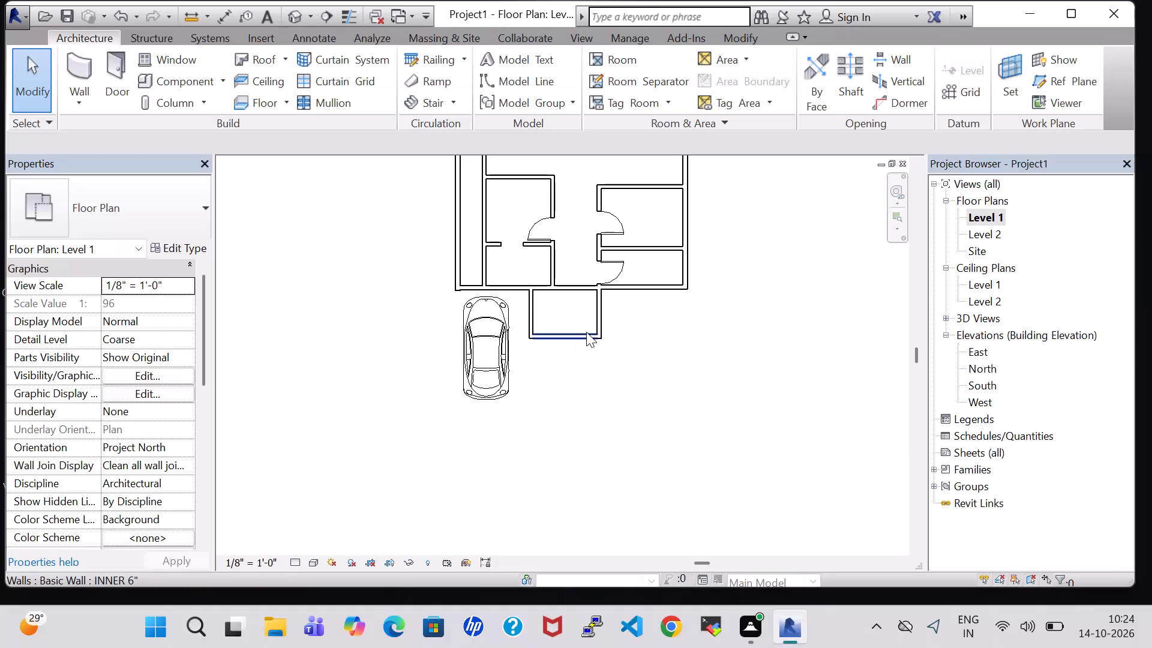
Delete the lowest INNER 6" wall closing off the small projecting room at the front.
left_click(586, 332)
key("Delete")
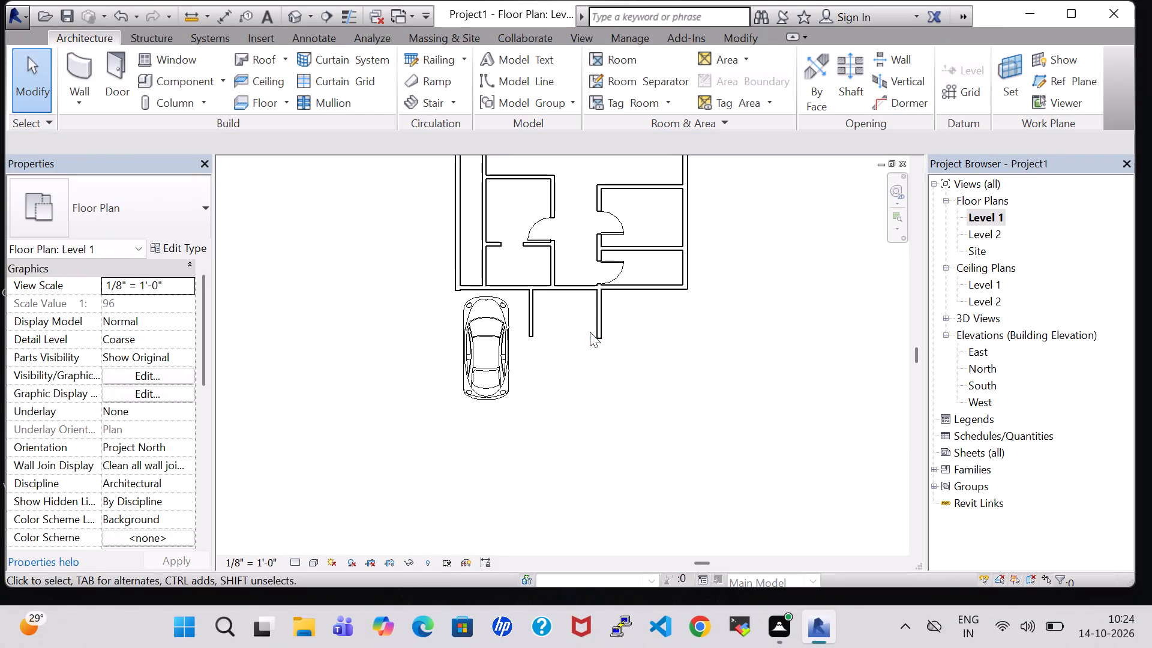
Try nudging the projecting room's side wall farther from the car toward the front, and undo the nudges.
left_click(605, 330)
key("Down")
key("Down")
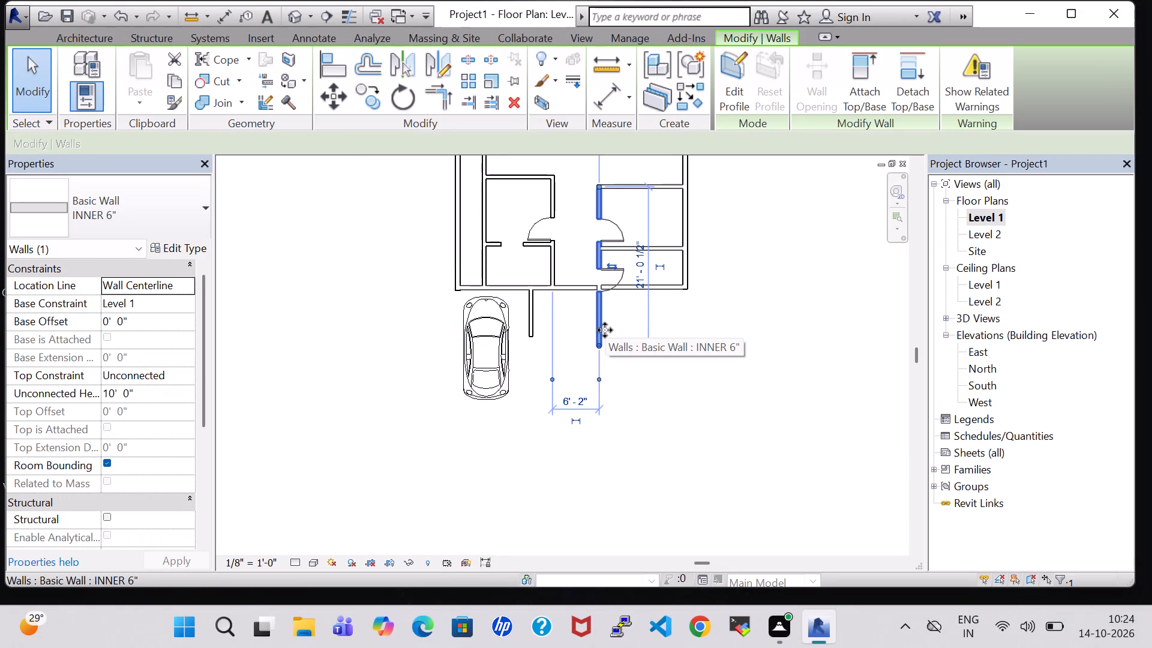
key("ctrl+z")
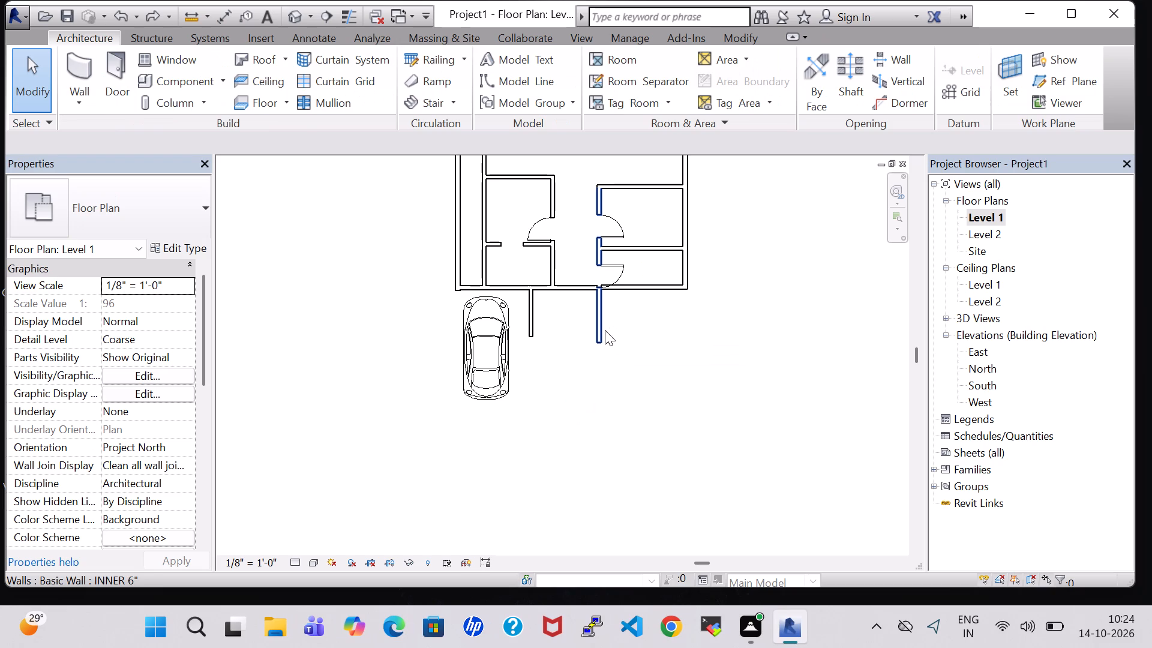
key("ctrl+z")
Extend the front ends of the projecting room's side walls, making the car-side wall about 8'-5" and the other about 21'-6" long.
left_click(597, 338)
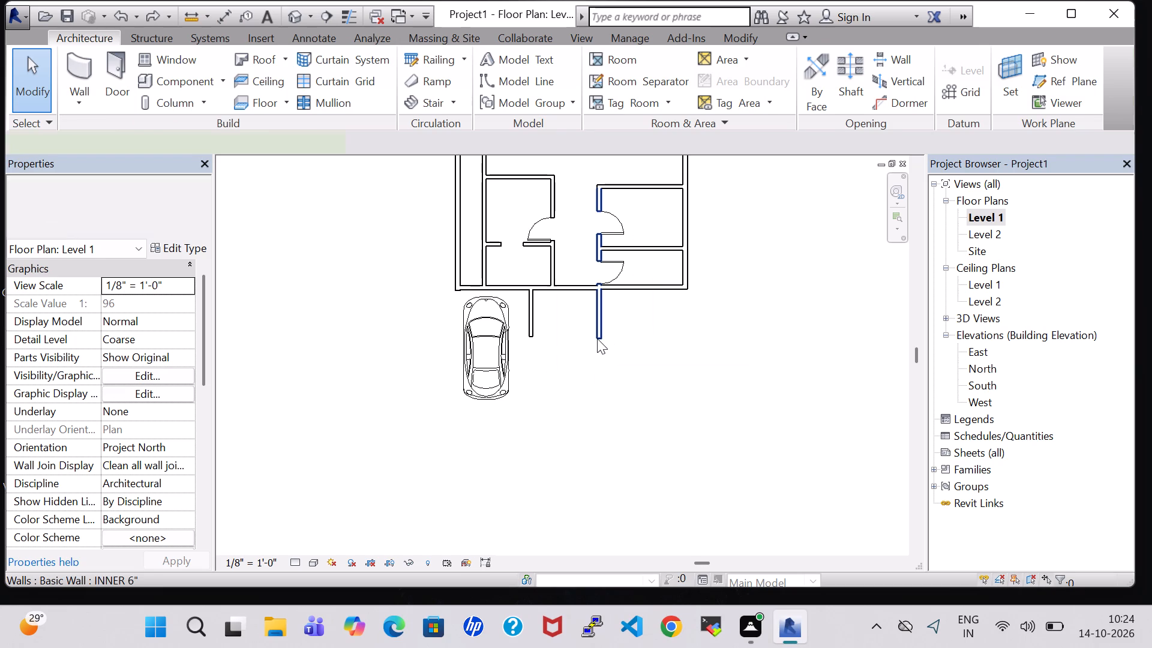
left_click_drag(600, 338, 600, 350)
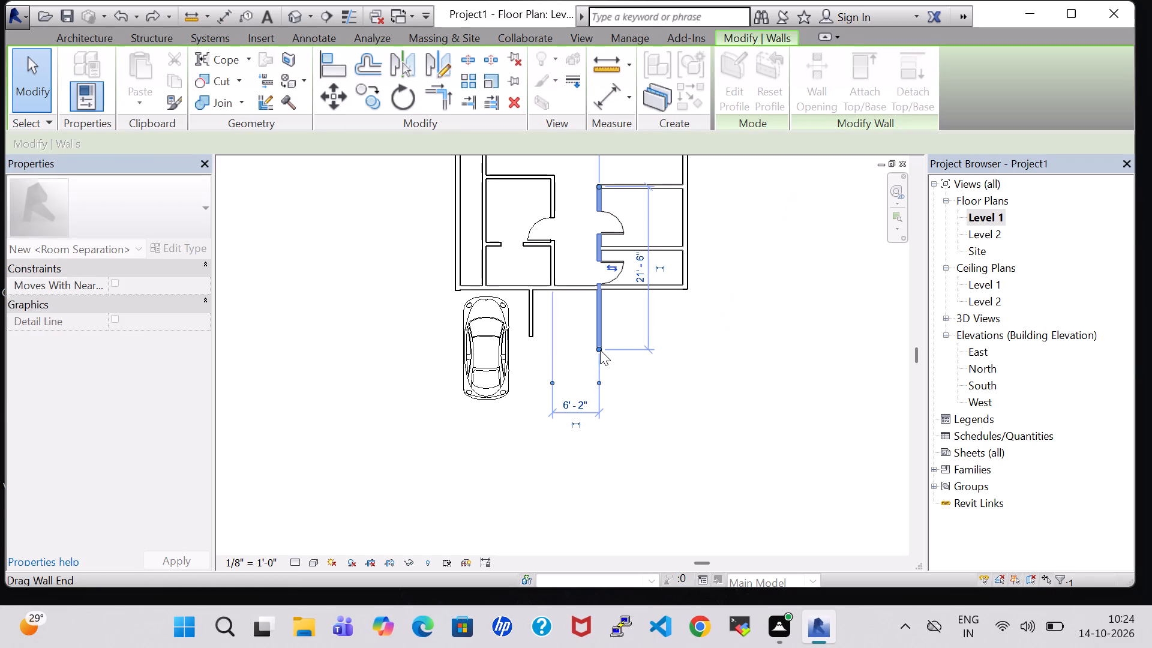
left_click(529, 336)
left_click_drag(529, 336, 530, 346)
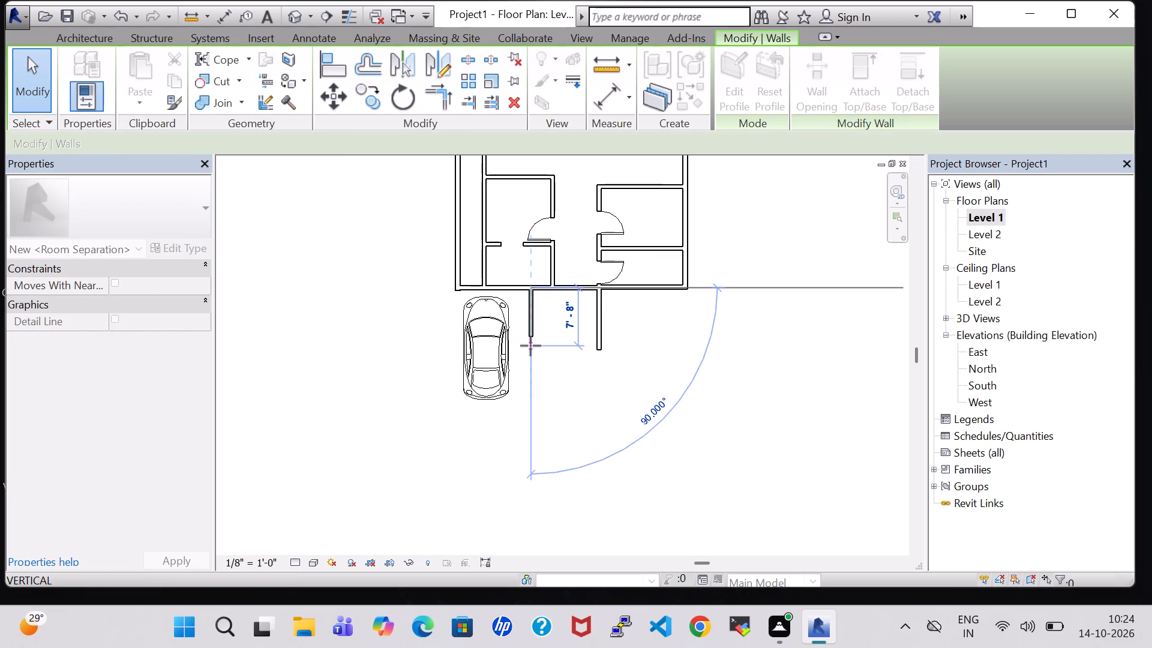
left_click_drag(530, 346, 530, 352)
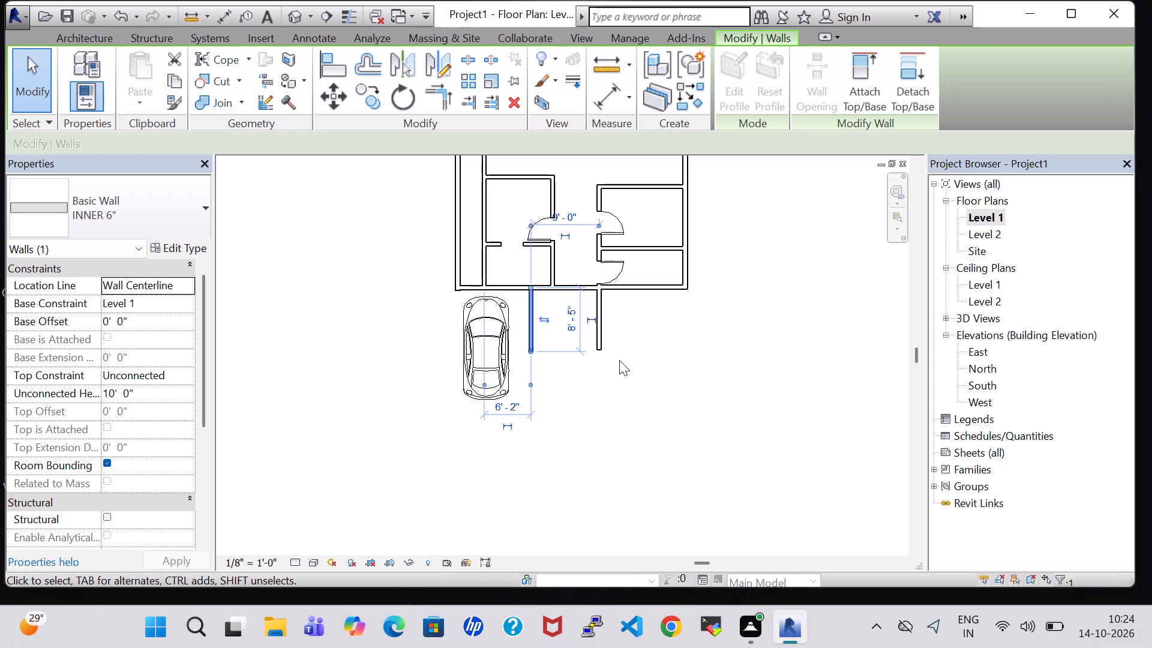
left_click(660, 352)
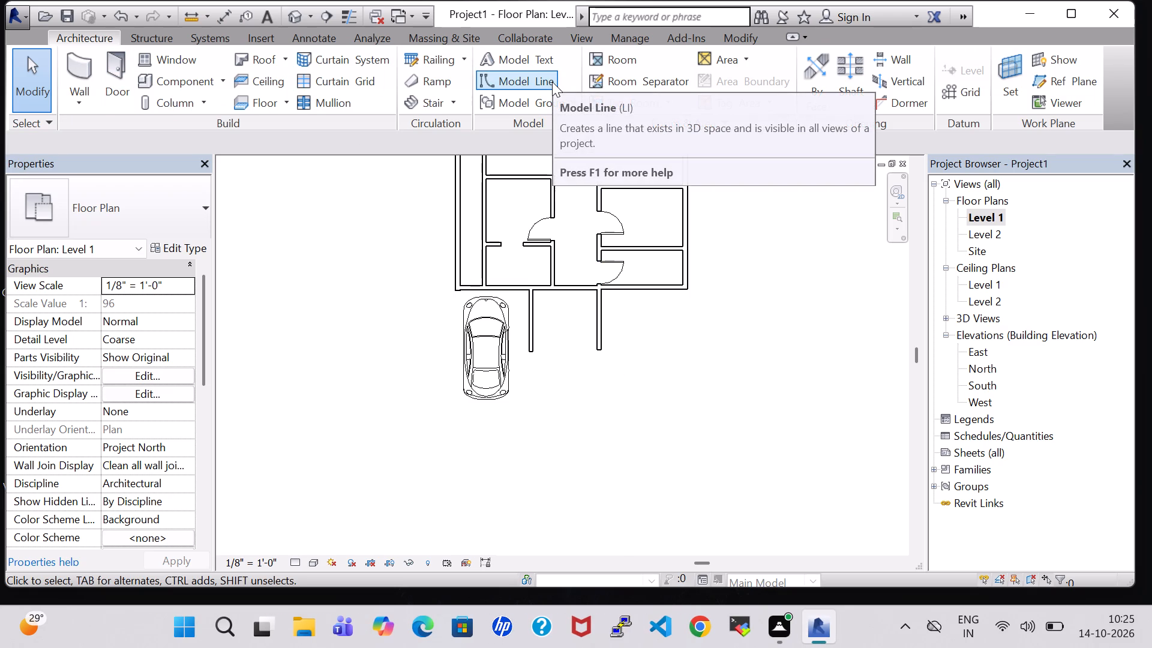
Create a three-sided railing from the extended wall's end to the house's front corner, with runs about 5'-3", 11'-8" and 13'-3".
left_click(424, 67)
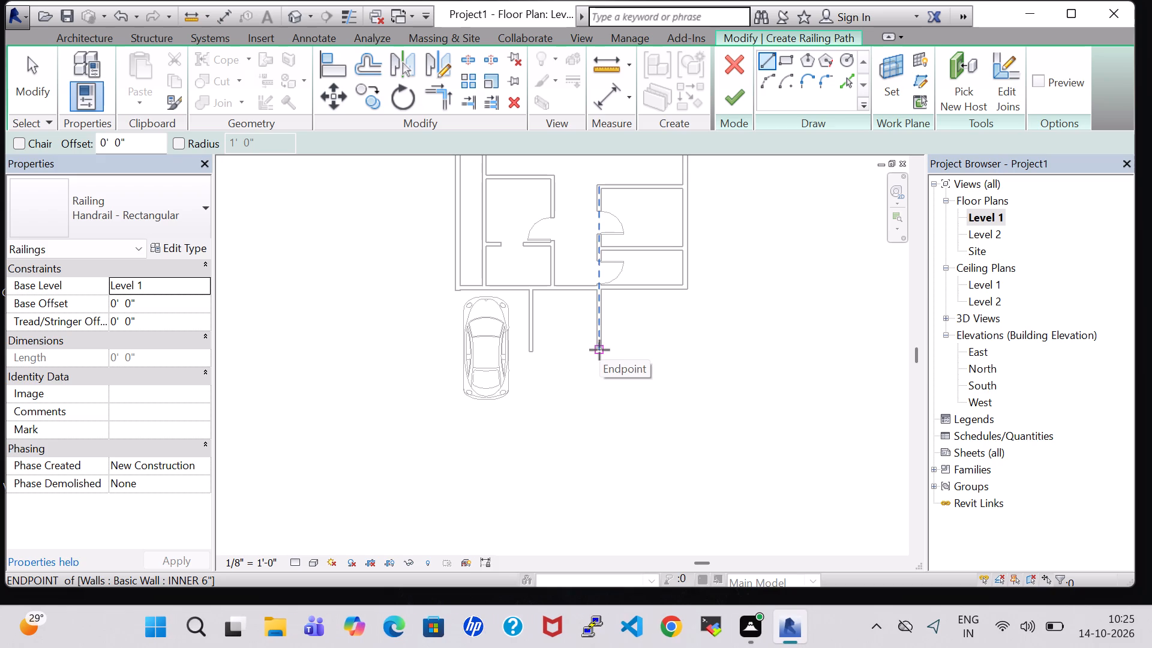
left_click(599, 350)
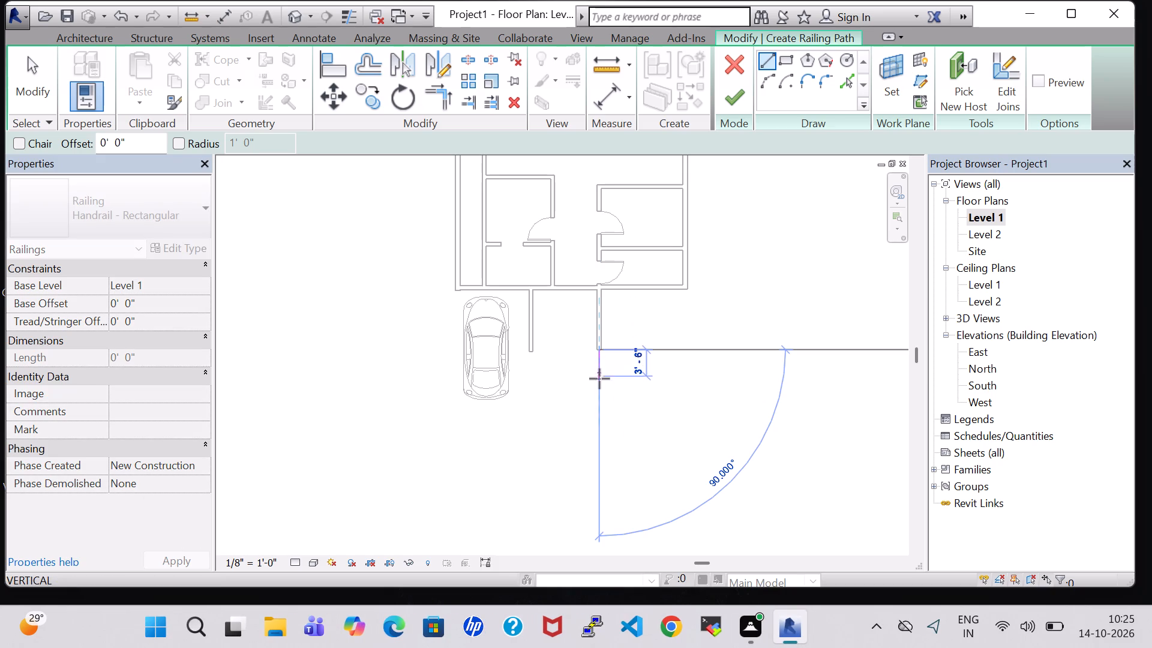
left_click(599, 389)
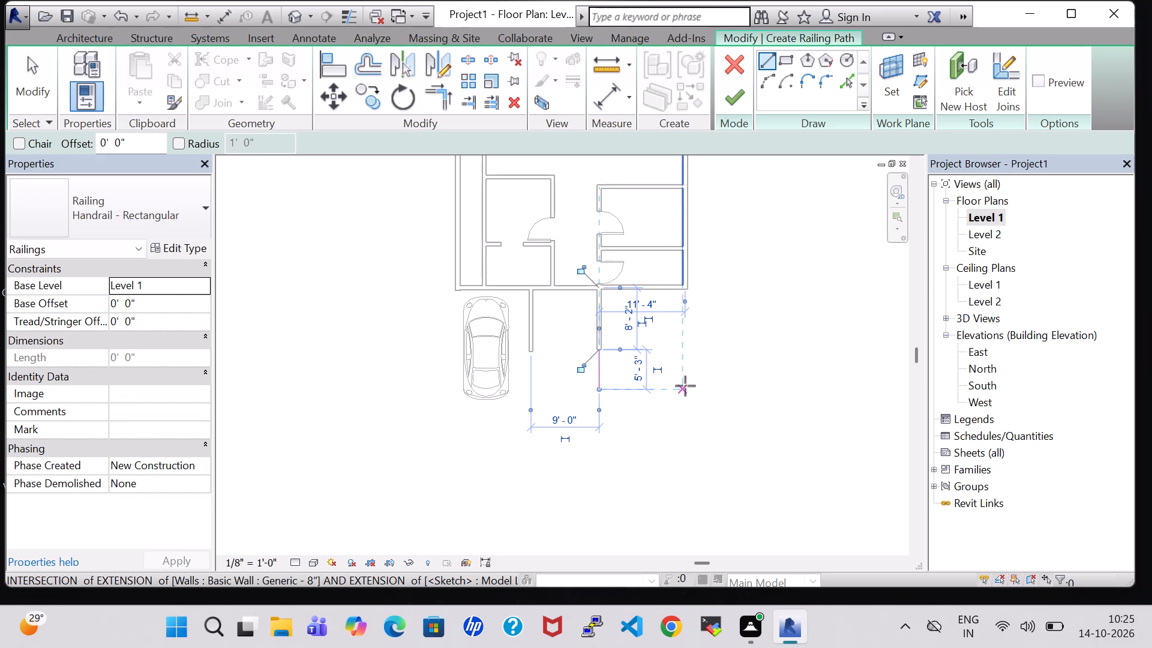
left_click(685, 386)
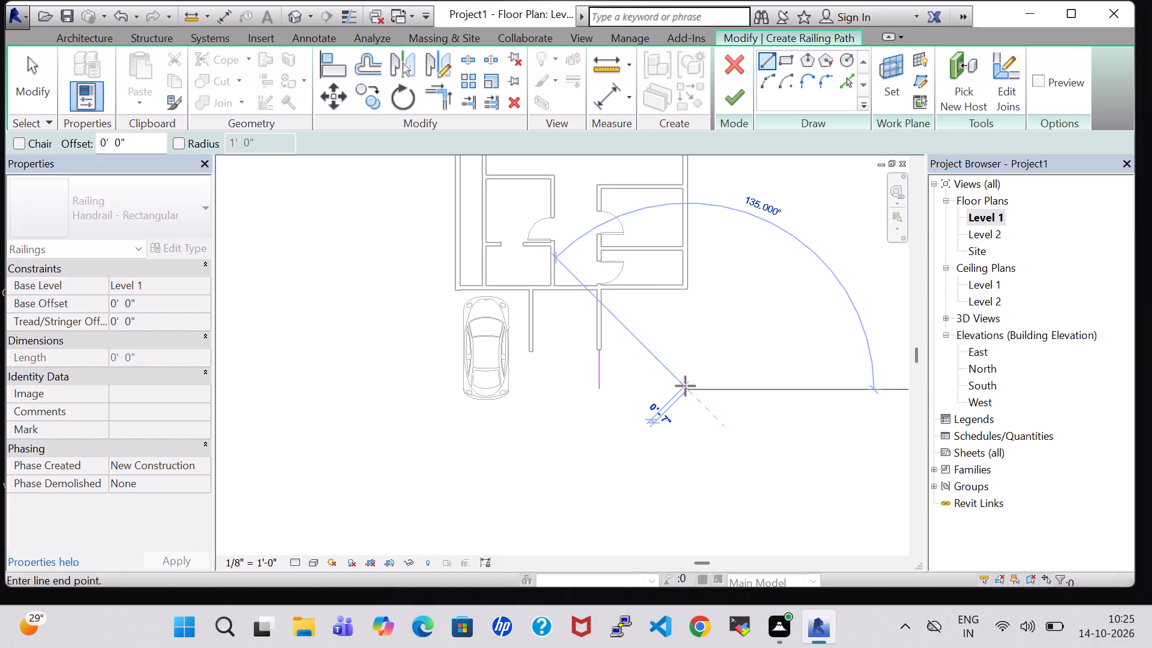
left_click(601, 392)
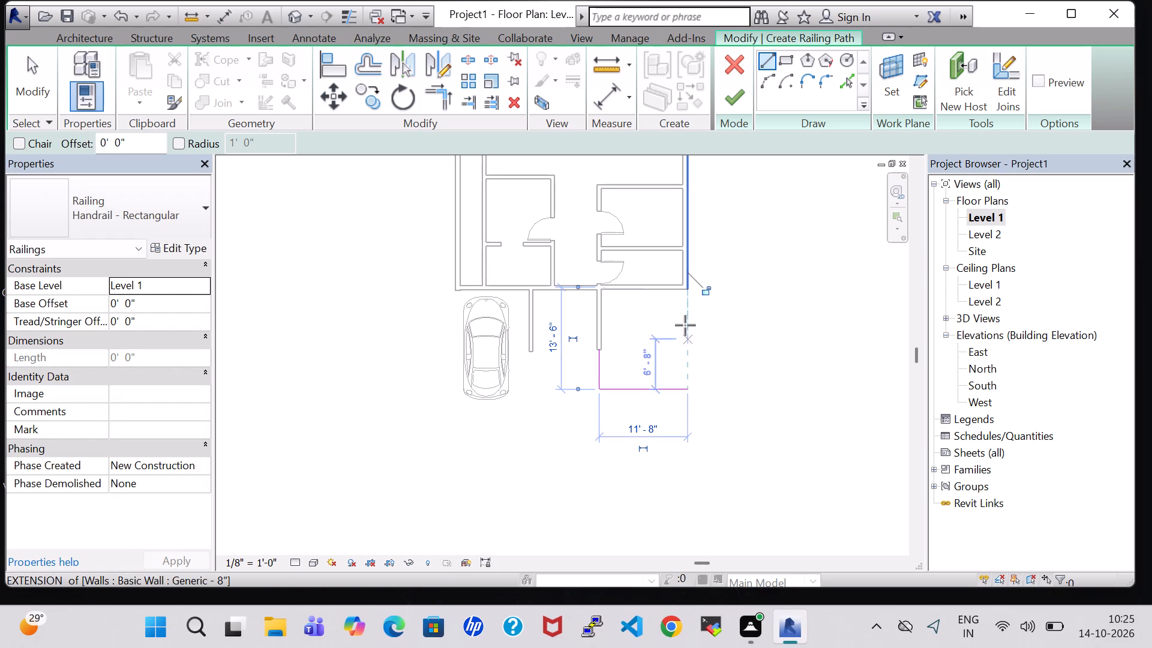
left_click(689, 290)
left_click(689, 290)
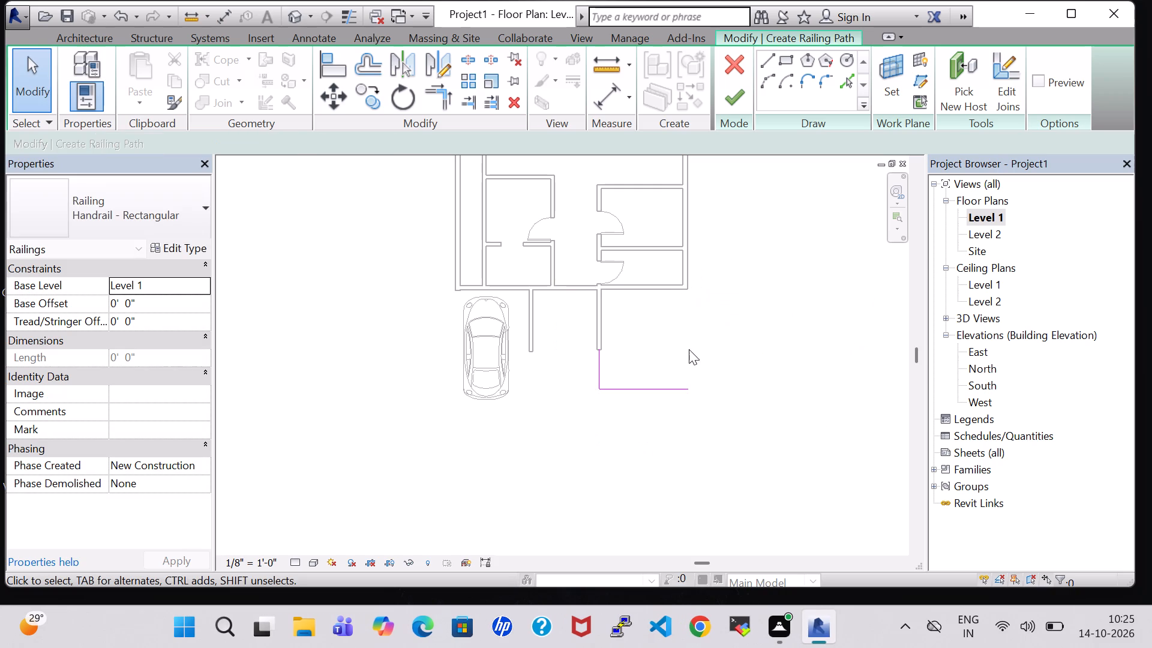
left_click(767, 65)
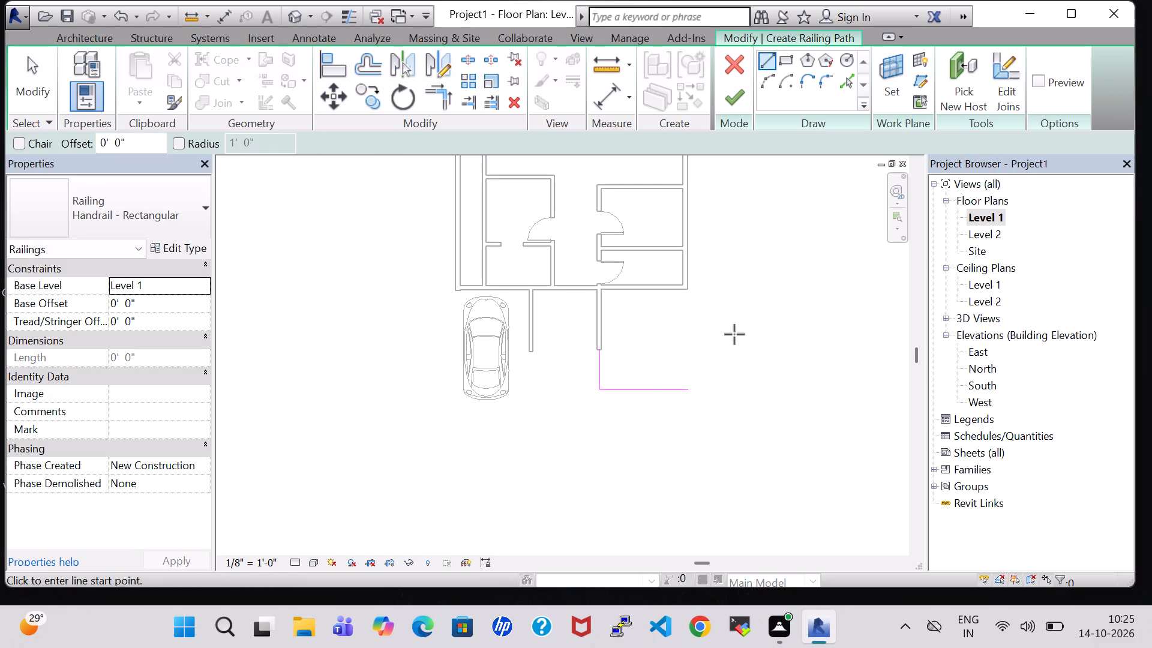
left_click(687, 391)
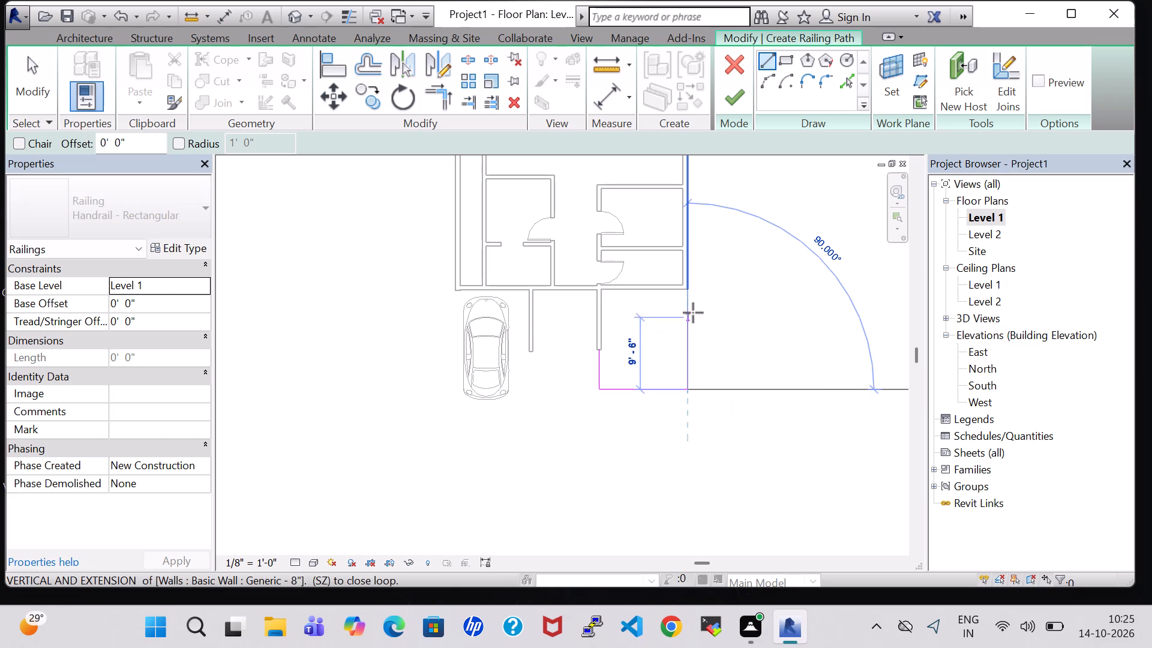
left_click(689, 295)
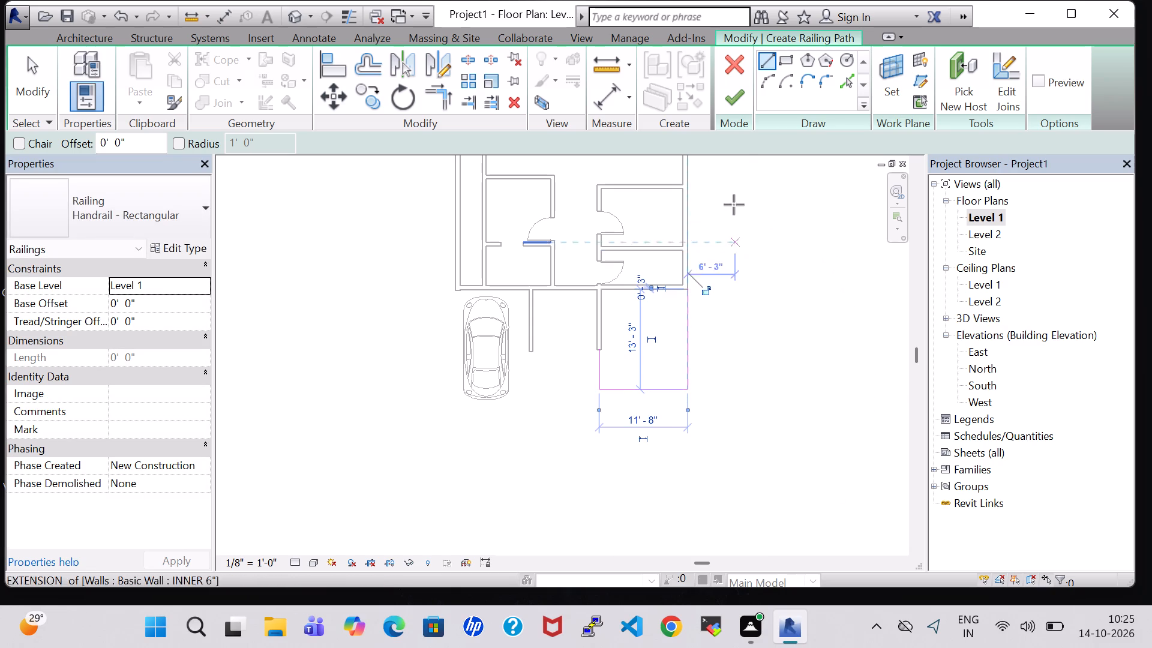
left_click(730, 109)
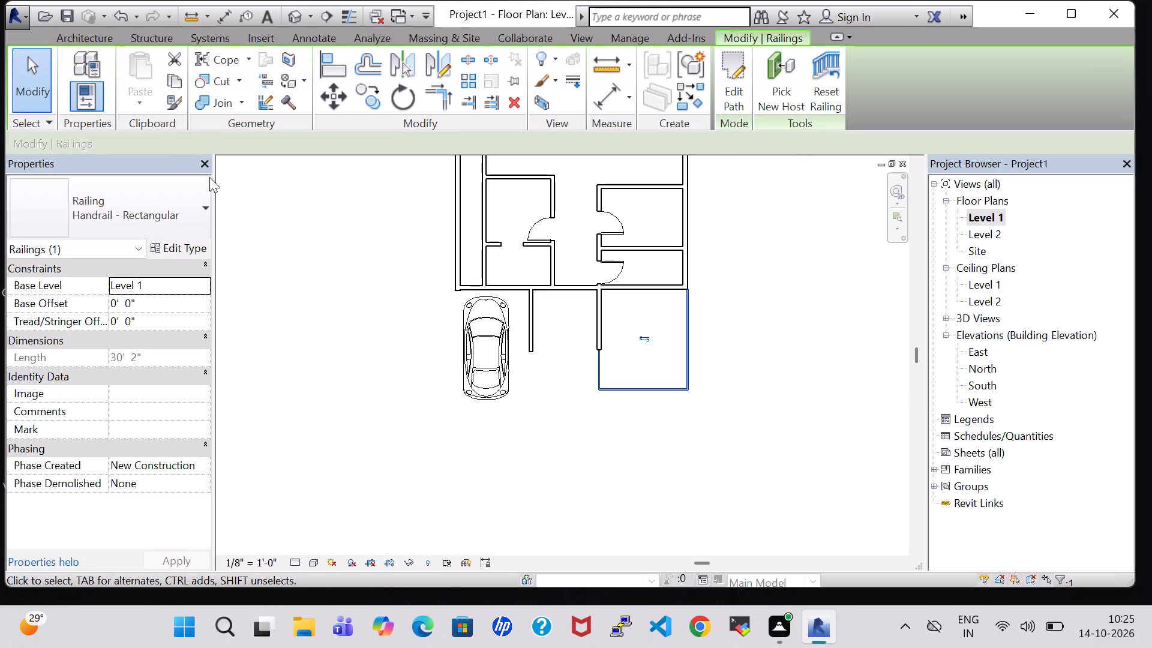
Change the three-sided front railing's type to Glass Panel - Bottom Fill.
left_click(189, 219)
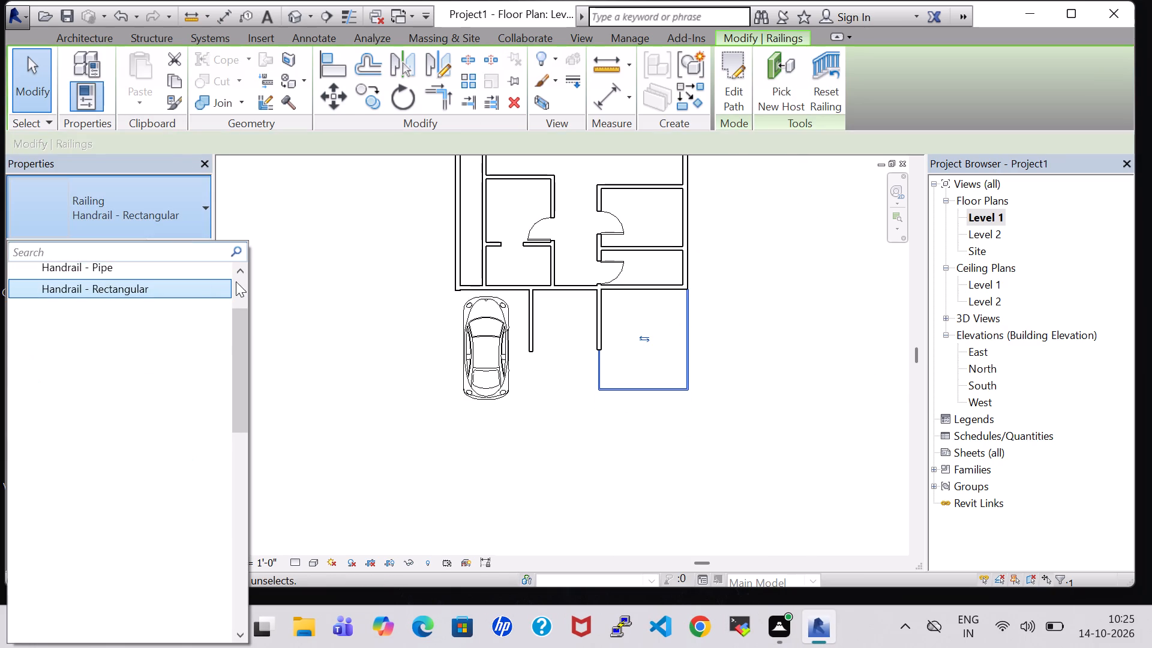
left_click(241, 278)
left_click(160, 295)
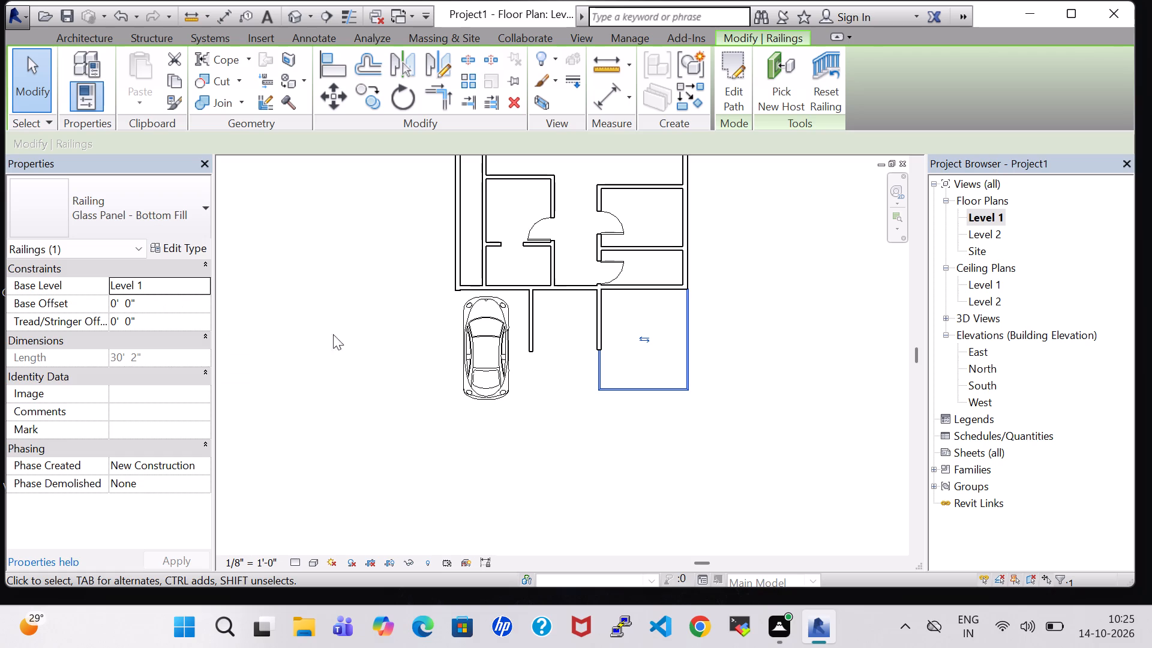
left_click(665, 474)
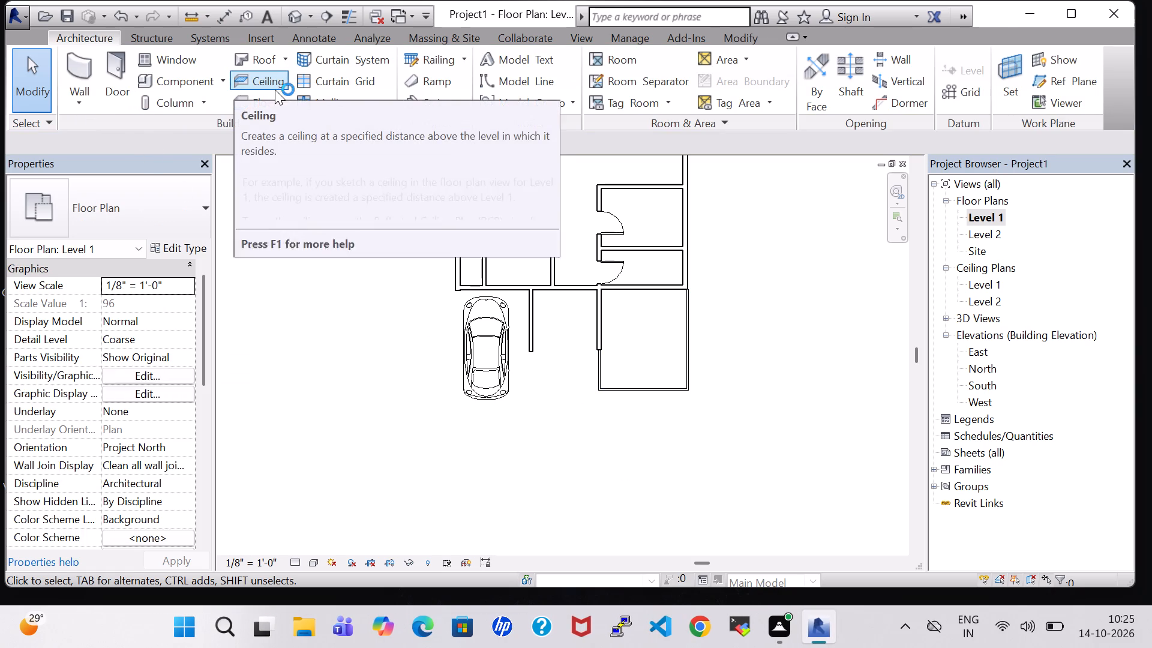
Create a straight railing about 7'-6" long across the railed area, ending at its outer side and leaving a gap by the wall.
left_click(443, 65)
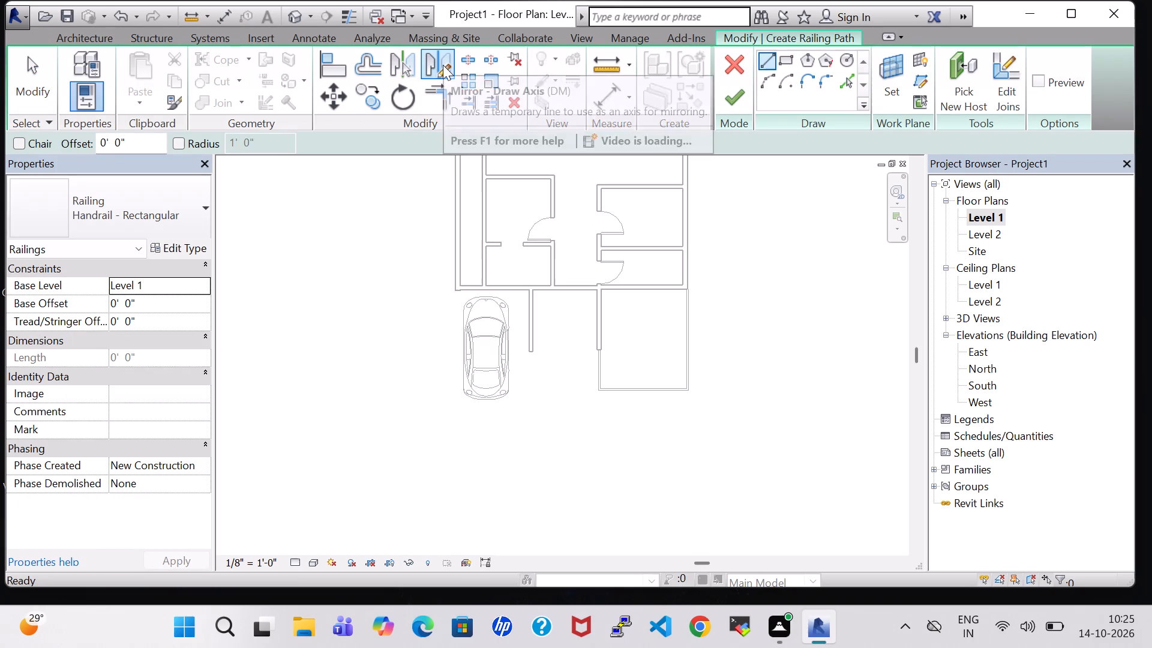
left_click(629, 352)
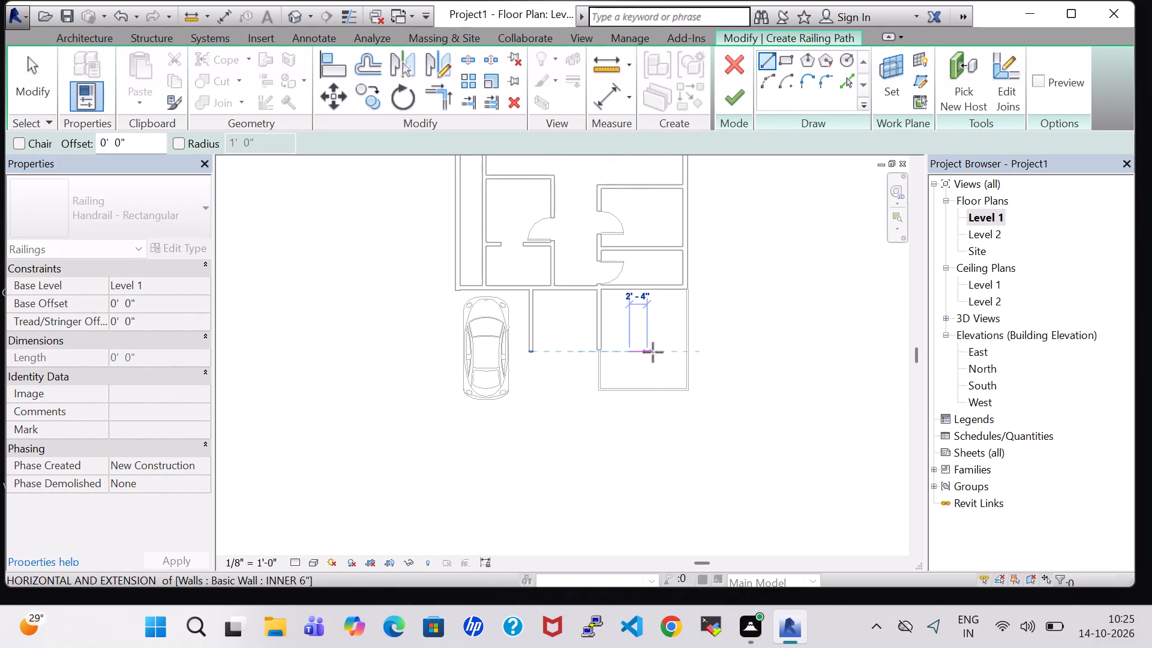
left_click(687, 352)
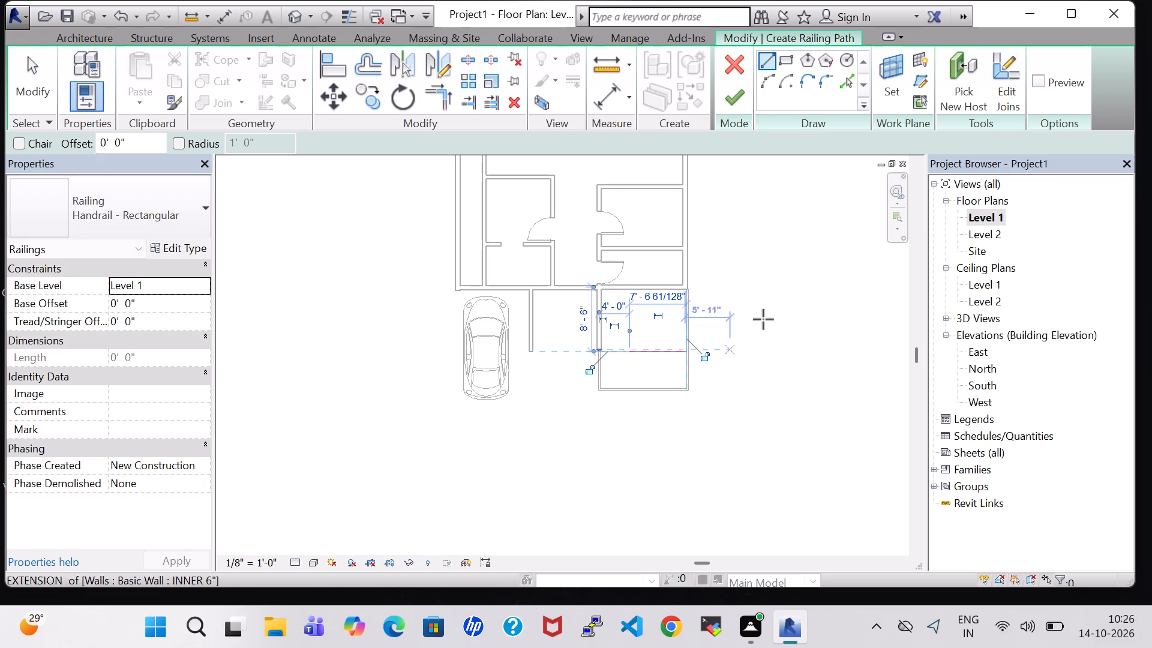
left_click(742, 104)
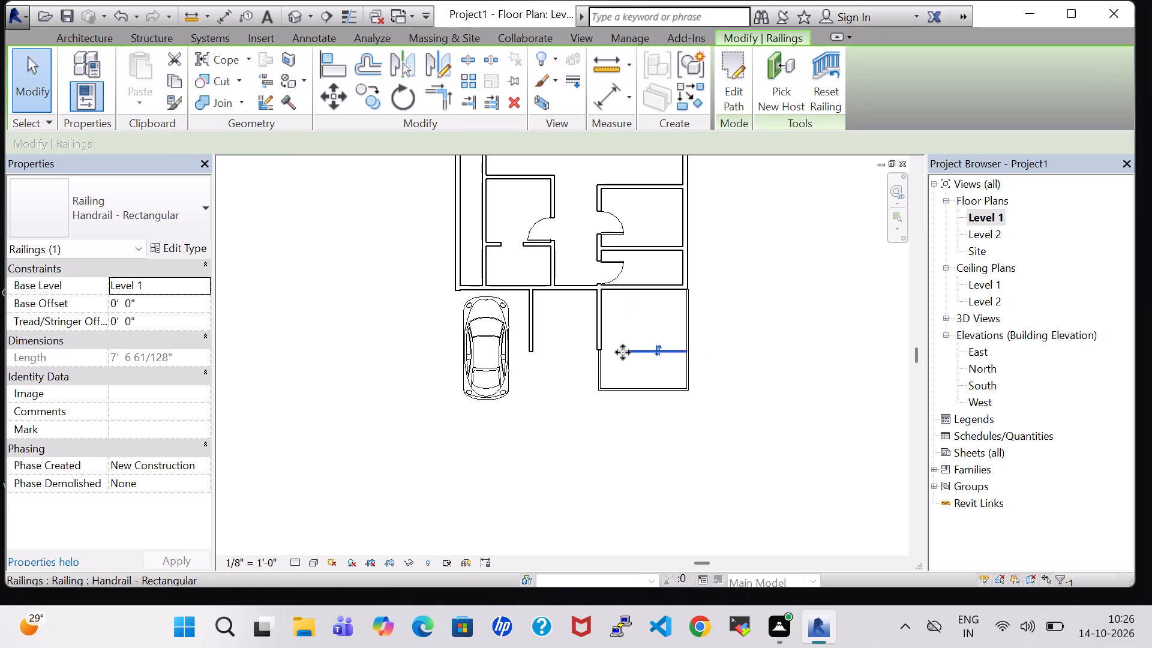
Change the short inner railing's type to Glass Panel - Bottom Fill.
left_click(643, 356)
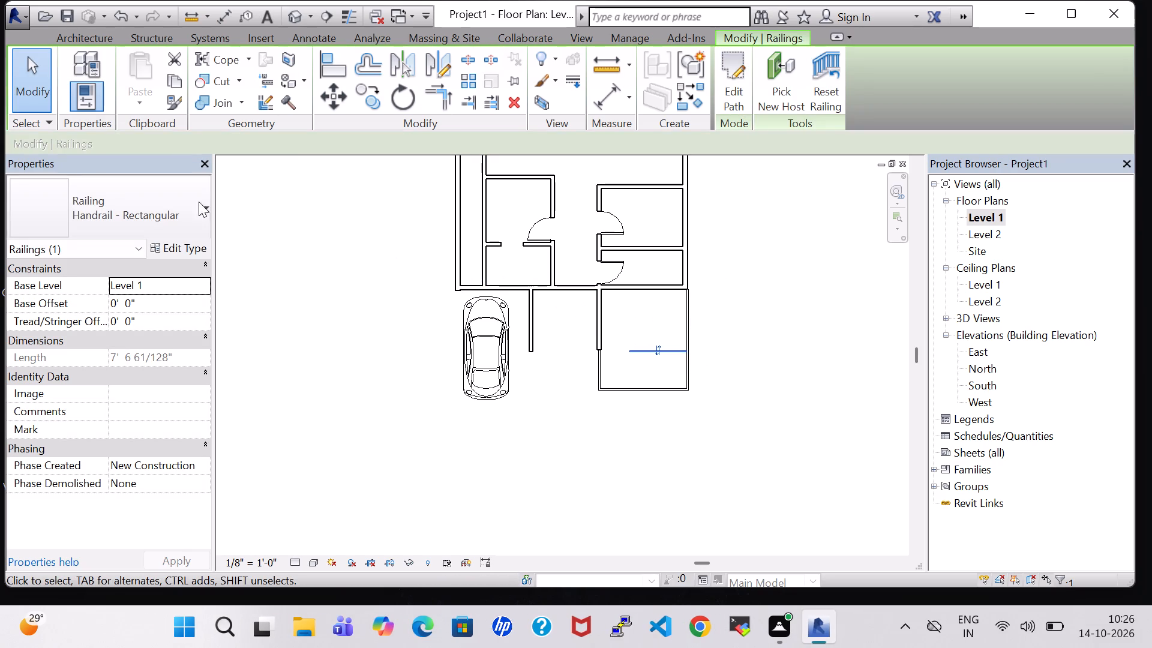
left_click(160, 196)
left_click(166, 290)
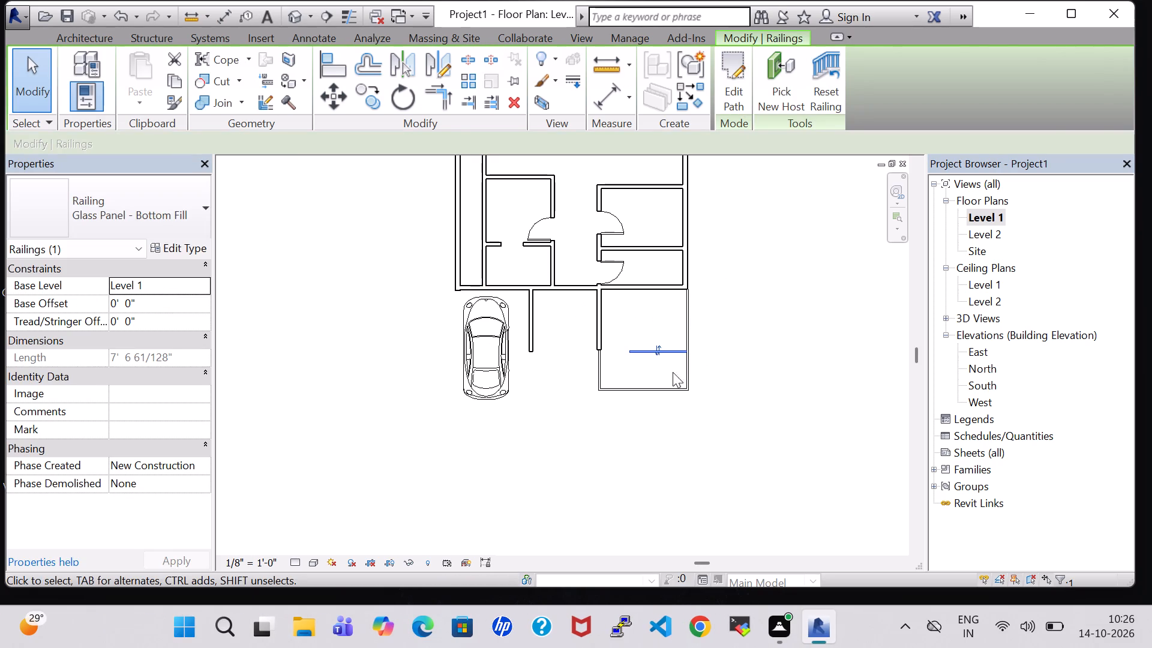
left_click(769, 371)
Create a four-point toposurface at elevation 0' 0" spanning the house's two front corners, the railing's outer corner and beside the car's rear.
left_click(286, 19)
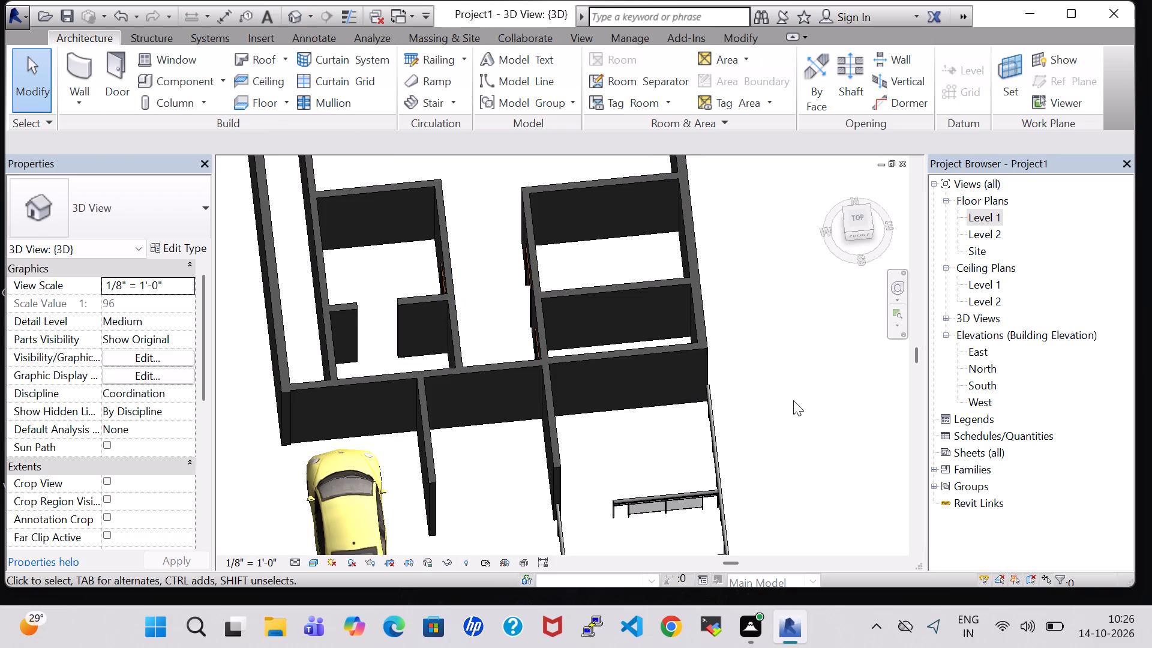
middle_click_drag(793, 432, 751, 349, "shift")
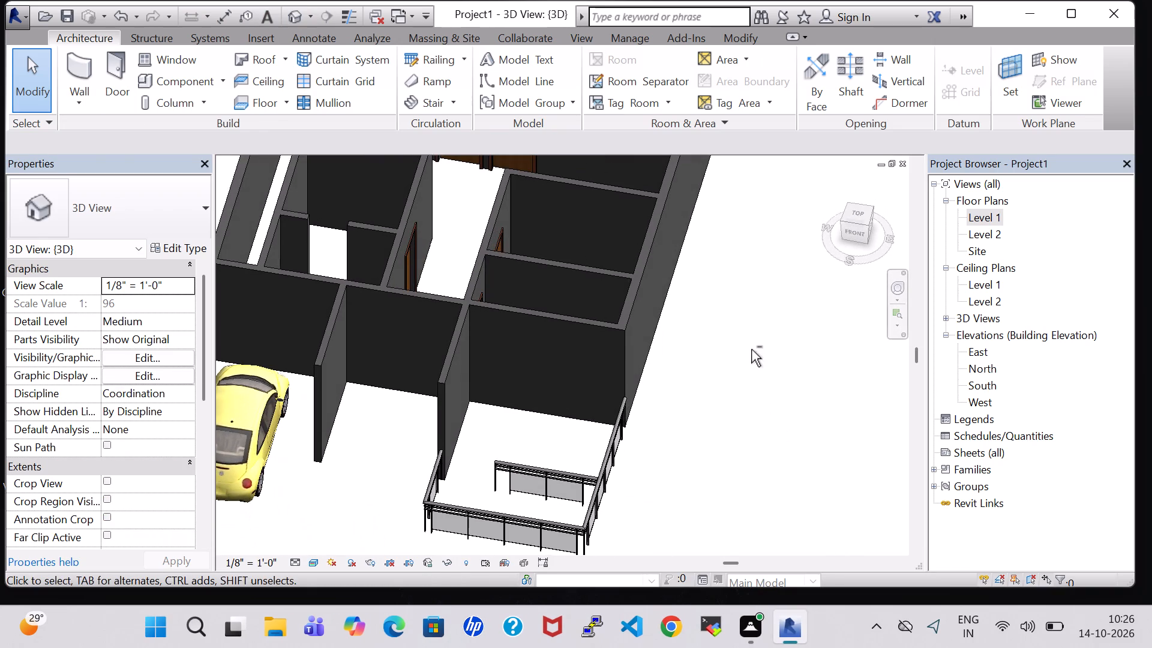
middle_click_drag(721, 442, 732, 343)
middle_click_drag(704, 329, 737, 340, "shift")
double_click(1000, 220)
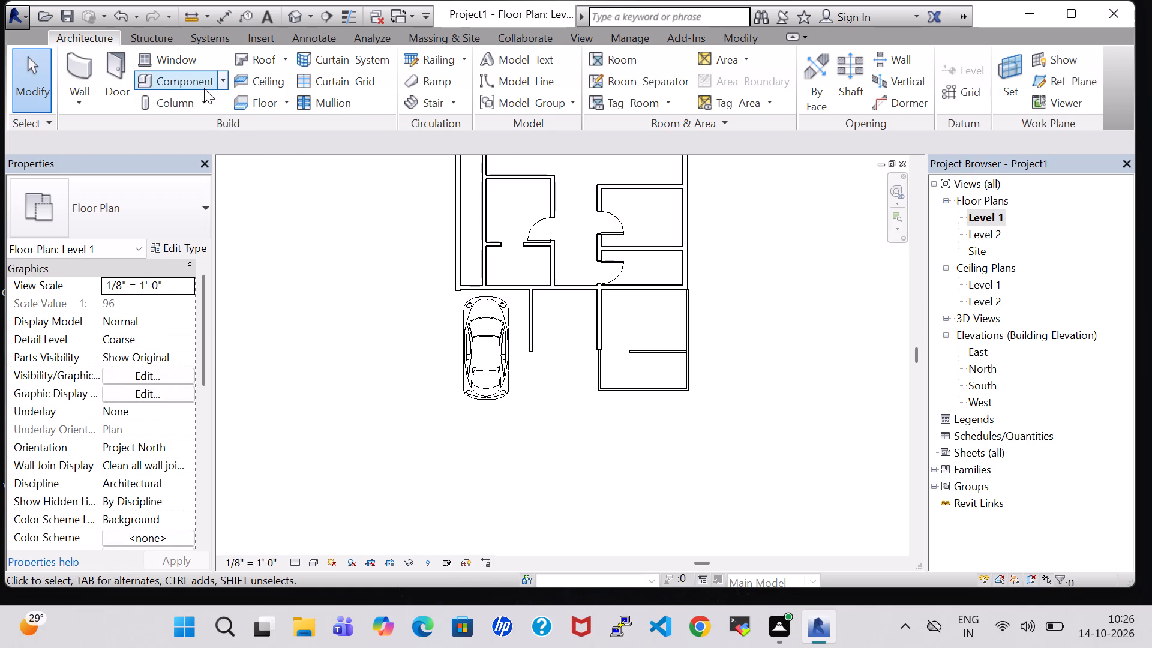
left_click(427, 44)
left_click(425, 64)
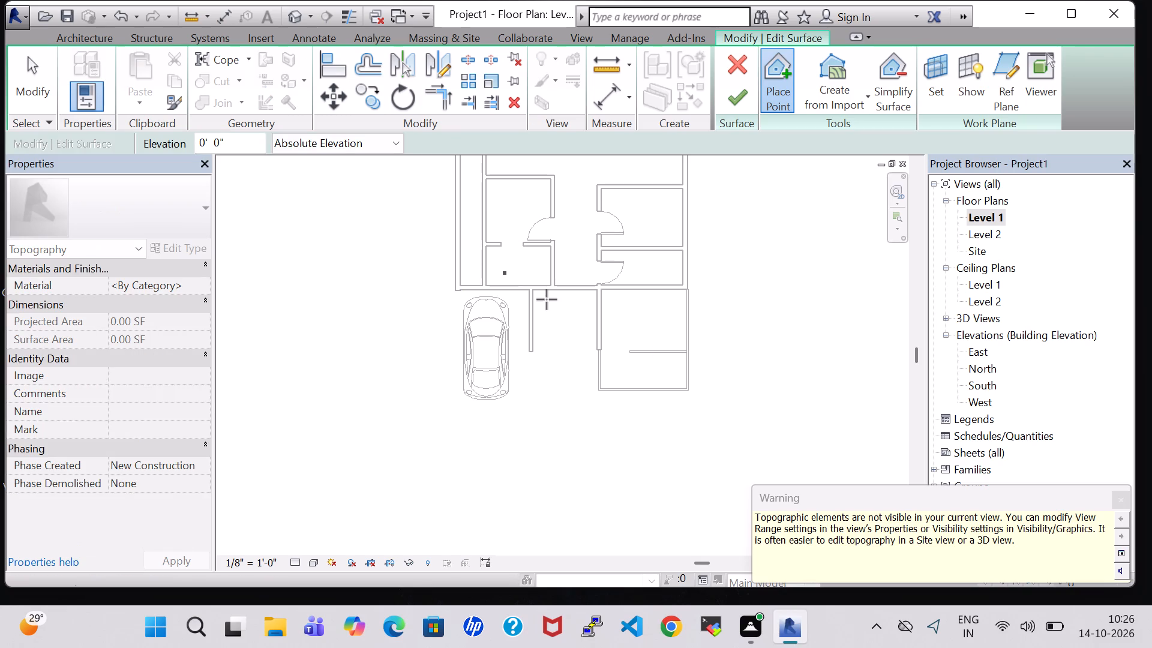
left_click(1124, 494)
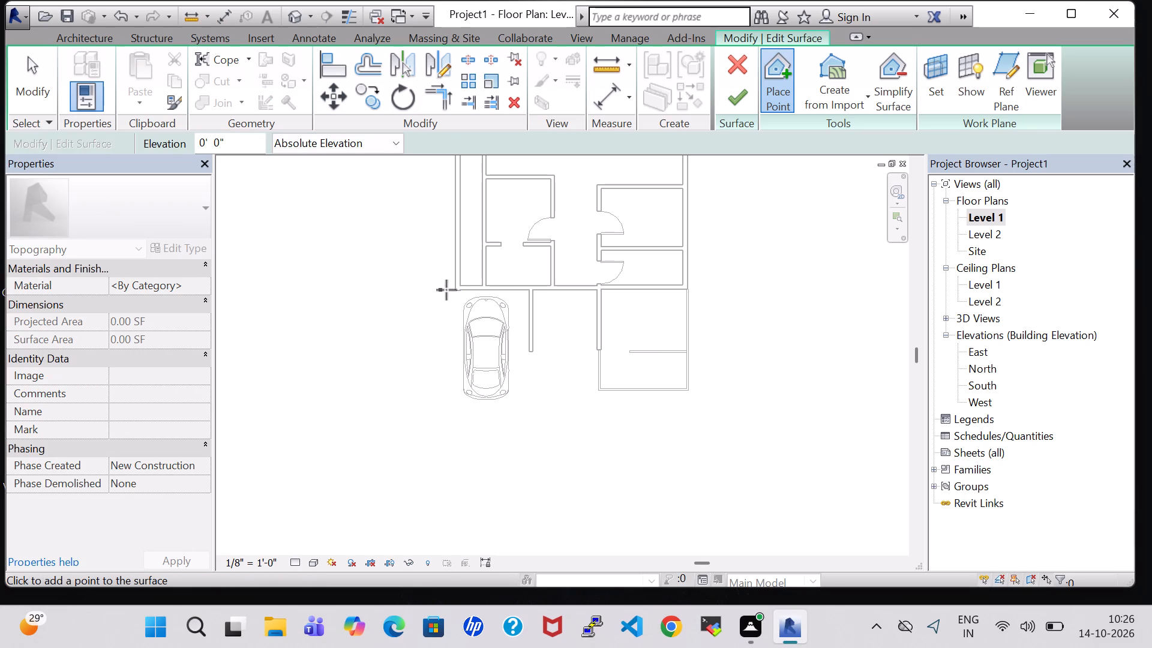
left_click(457, 290)
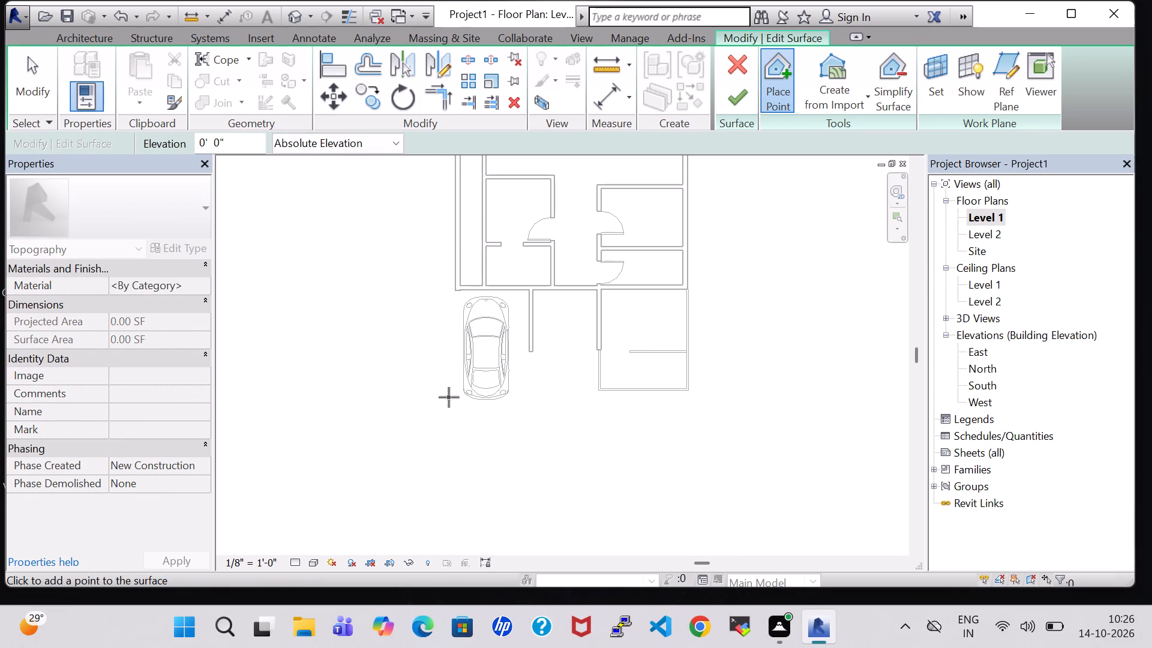
left_click(685, 289)
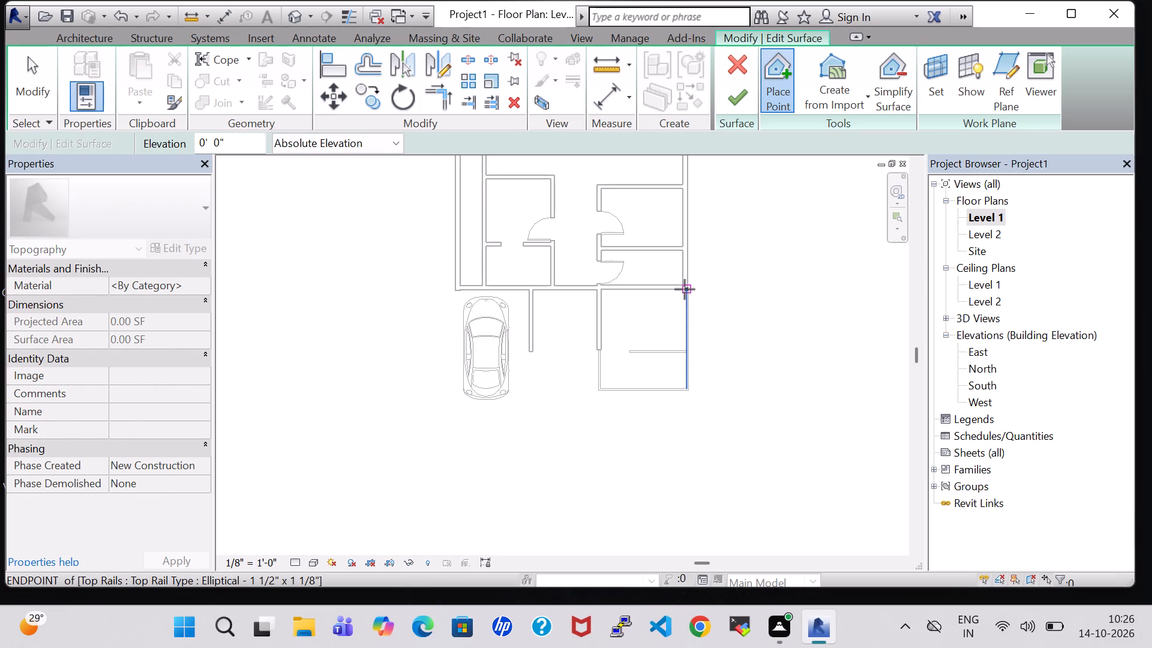
left_click(686, 388)
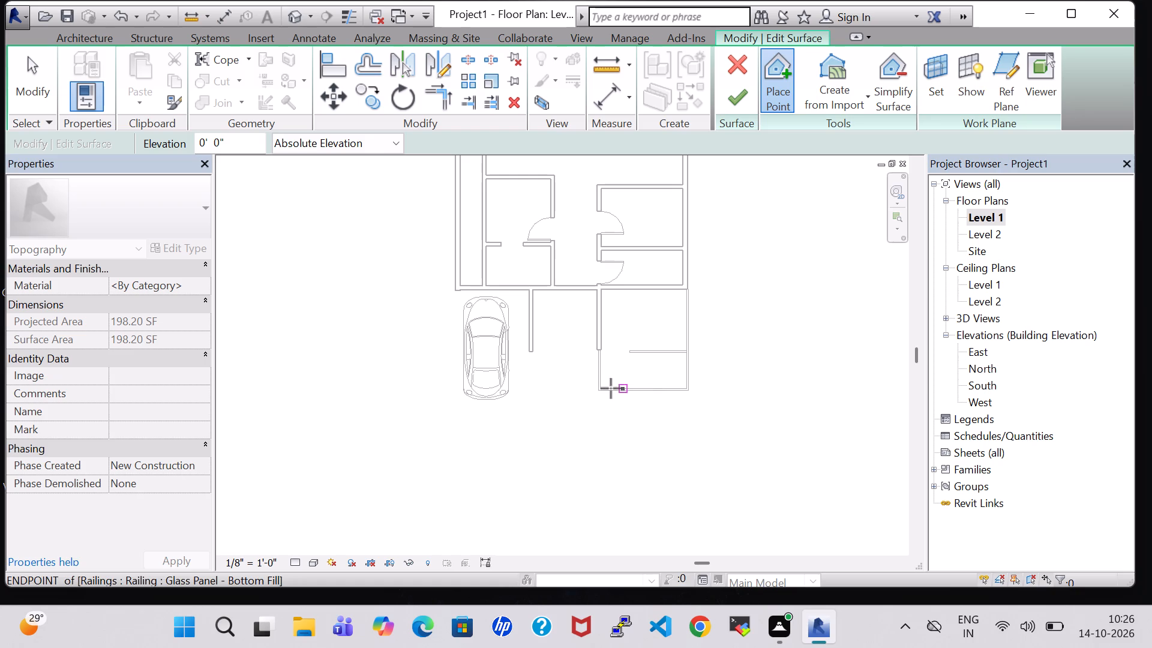
left_click(452, 397)
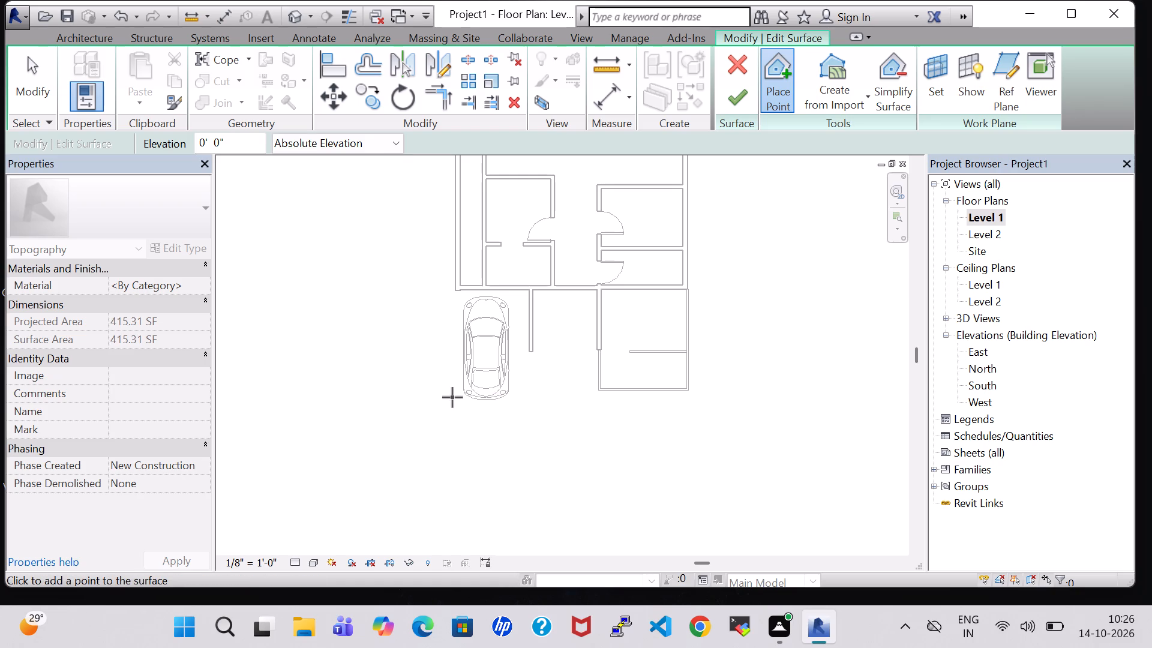
left_click(740, 92)
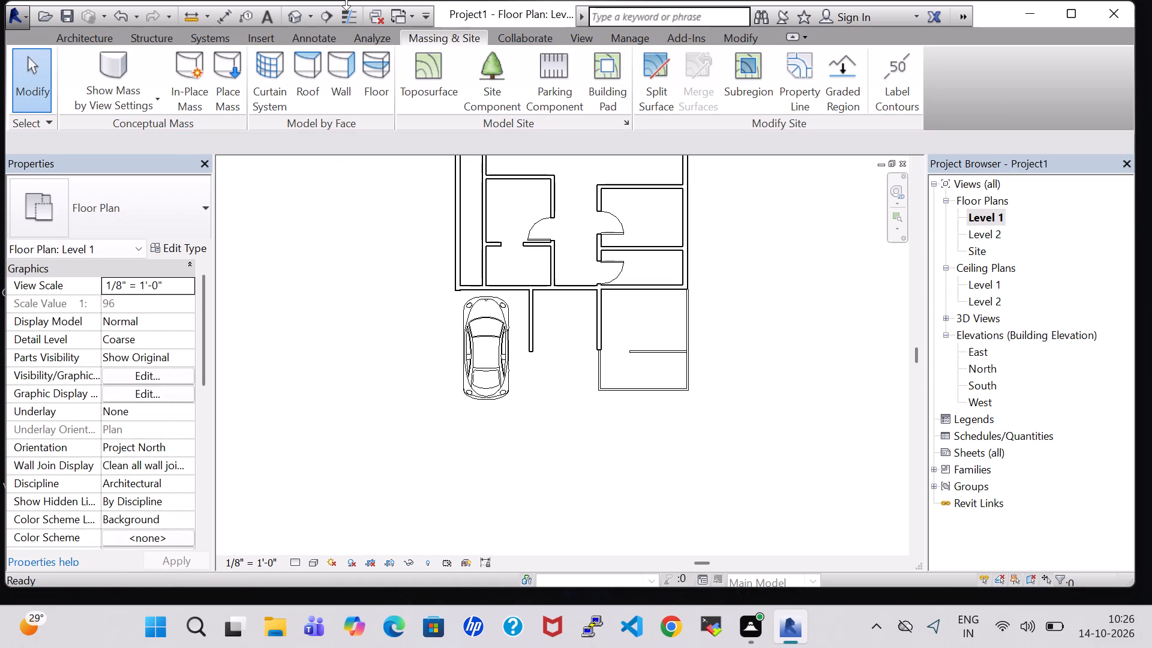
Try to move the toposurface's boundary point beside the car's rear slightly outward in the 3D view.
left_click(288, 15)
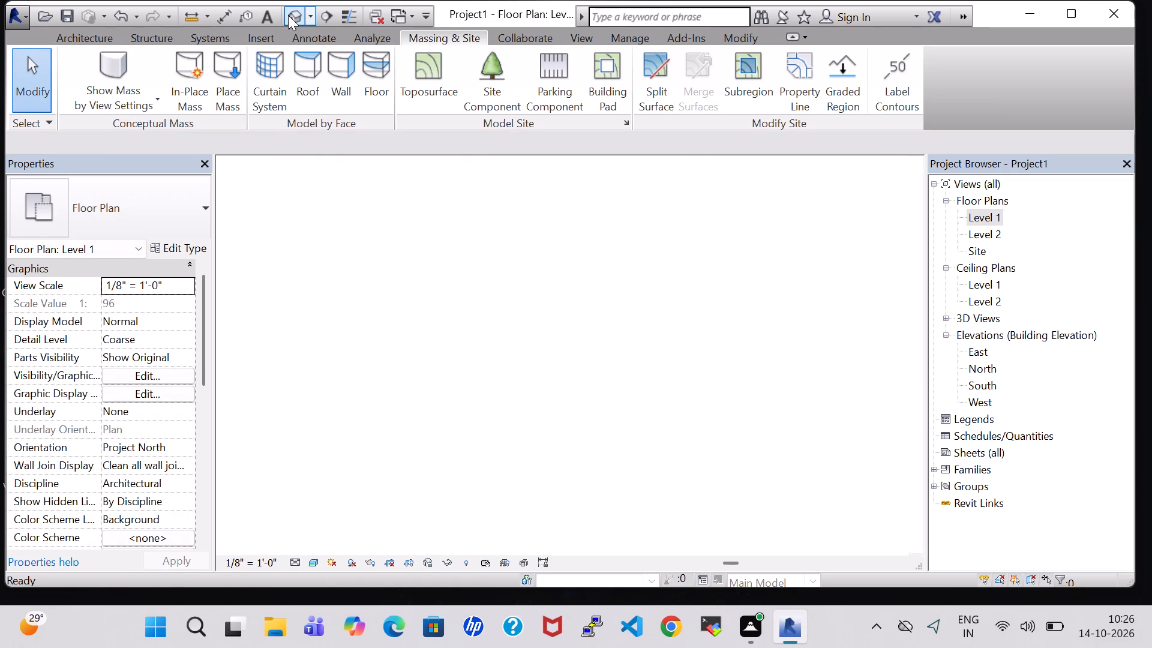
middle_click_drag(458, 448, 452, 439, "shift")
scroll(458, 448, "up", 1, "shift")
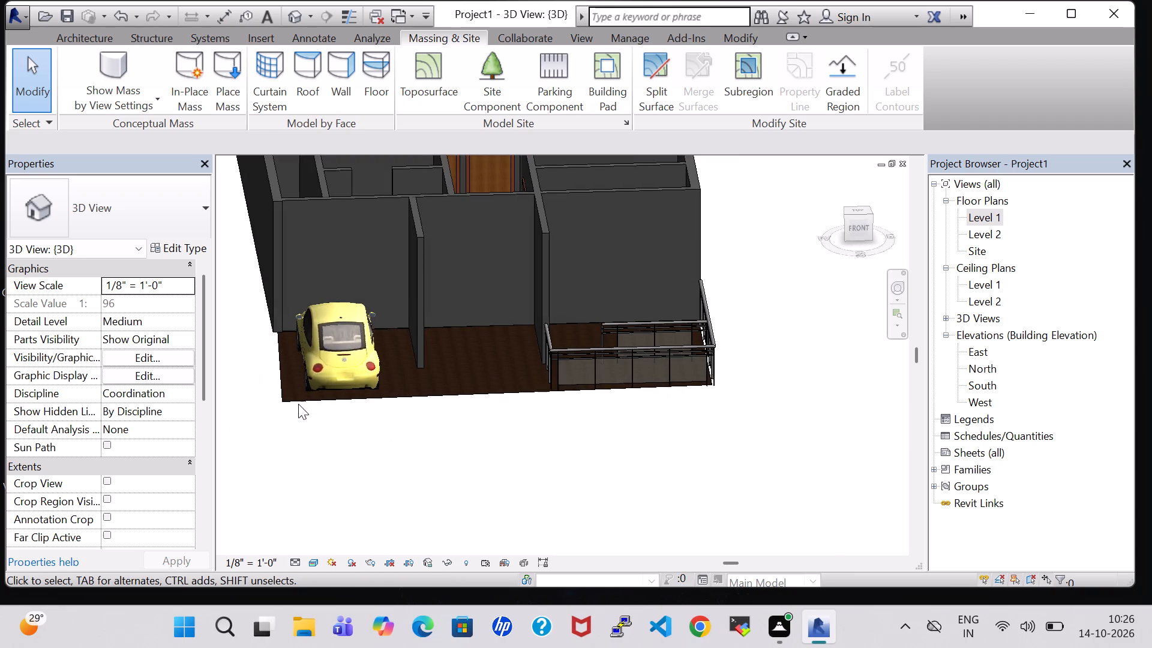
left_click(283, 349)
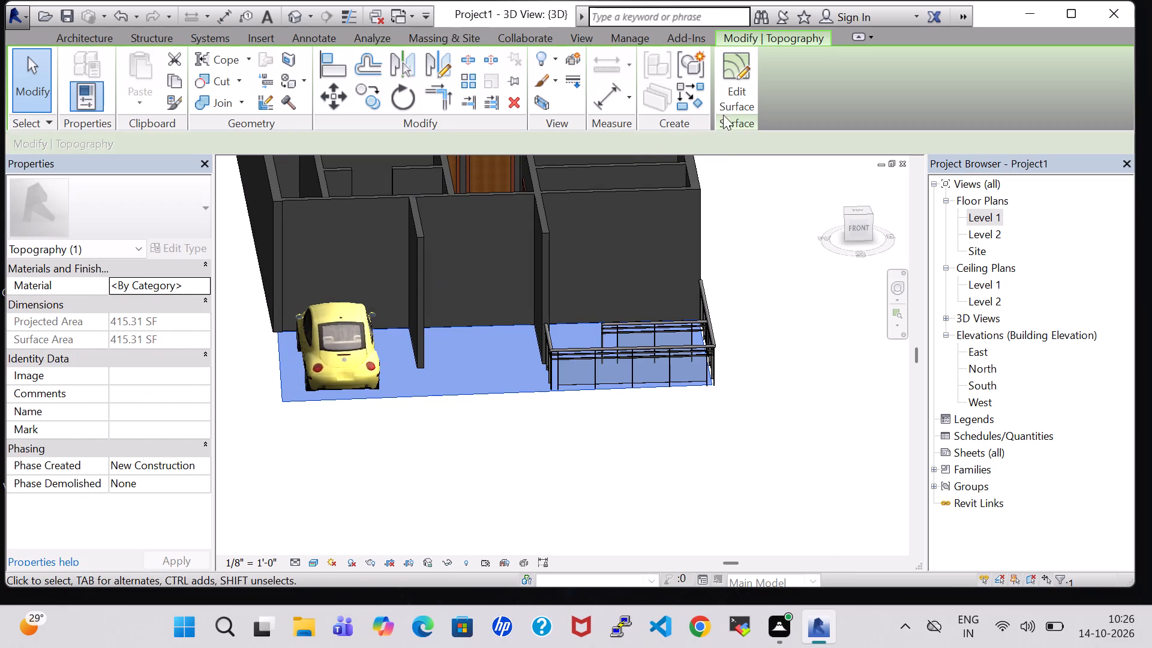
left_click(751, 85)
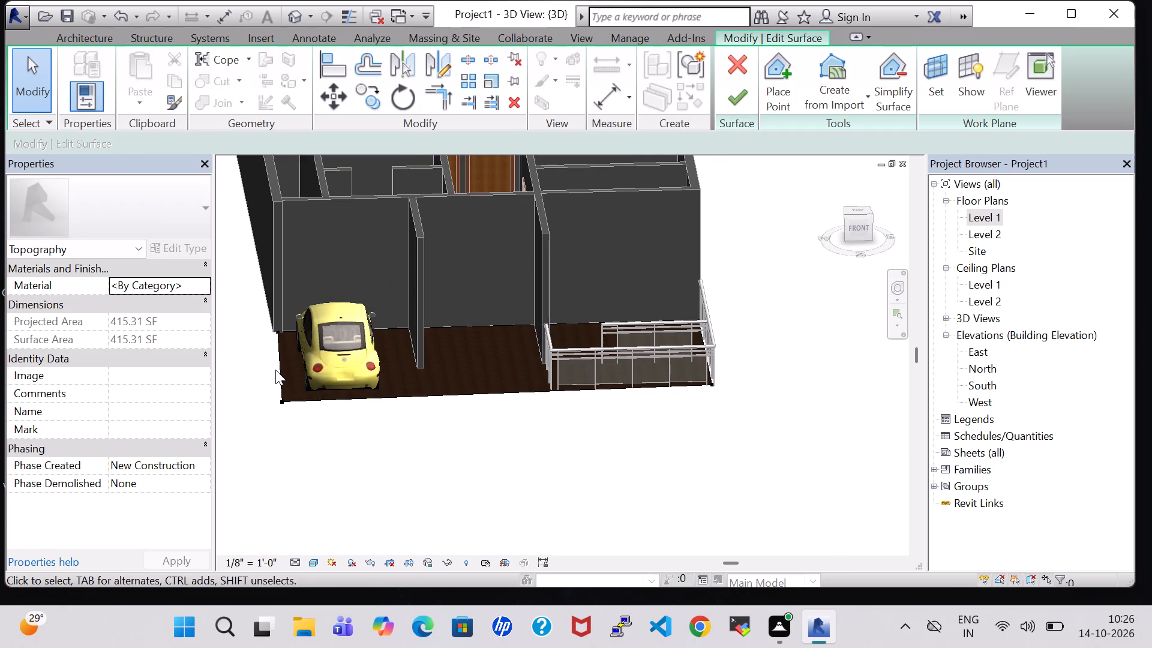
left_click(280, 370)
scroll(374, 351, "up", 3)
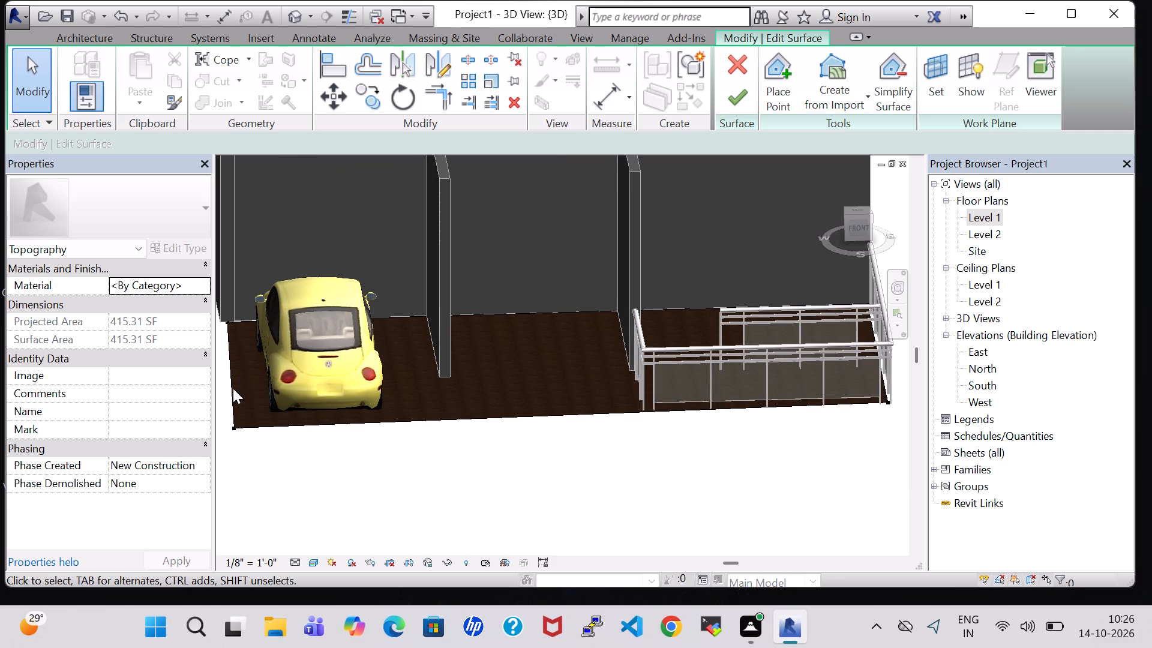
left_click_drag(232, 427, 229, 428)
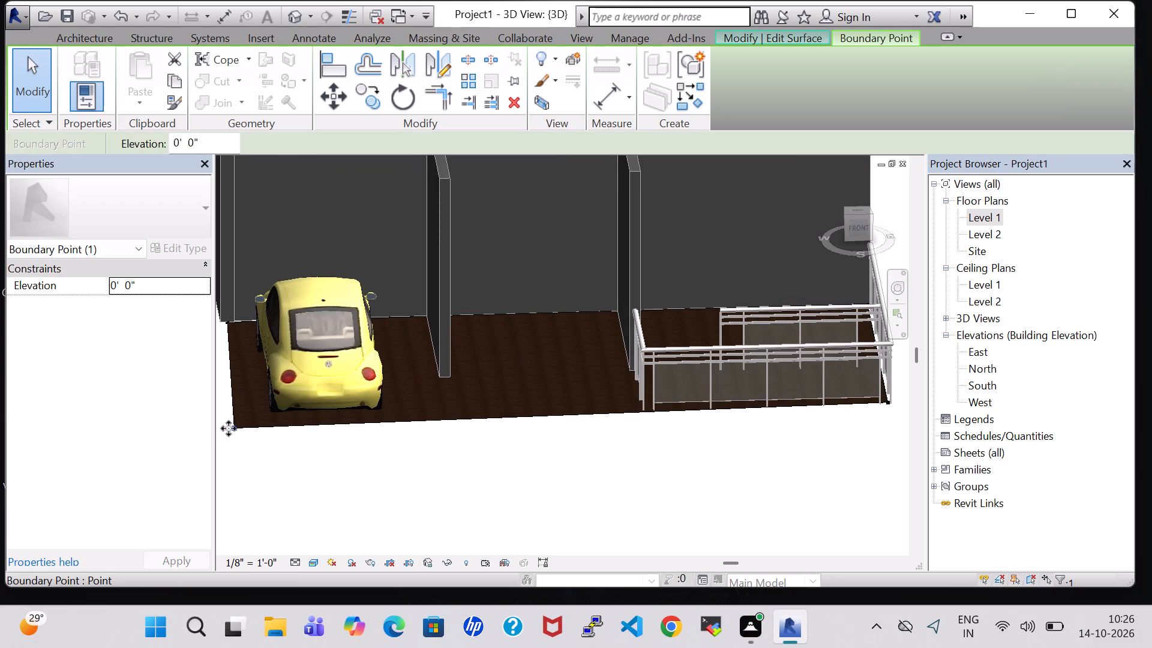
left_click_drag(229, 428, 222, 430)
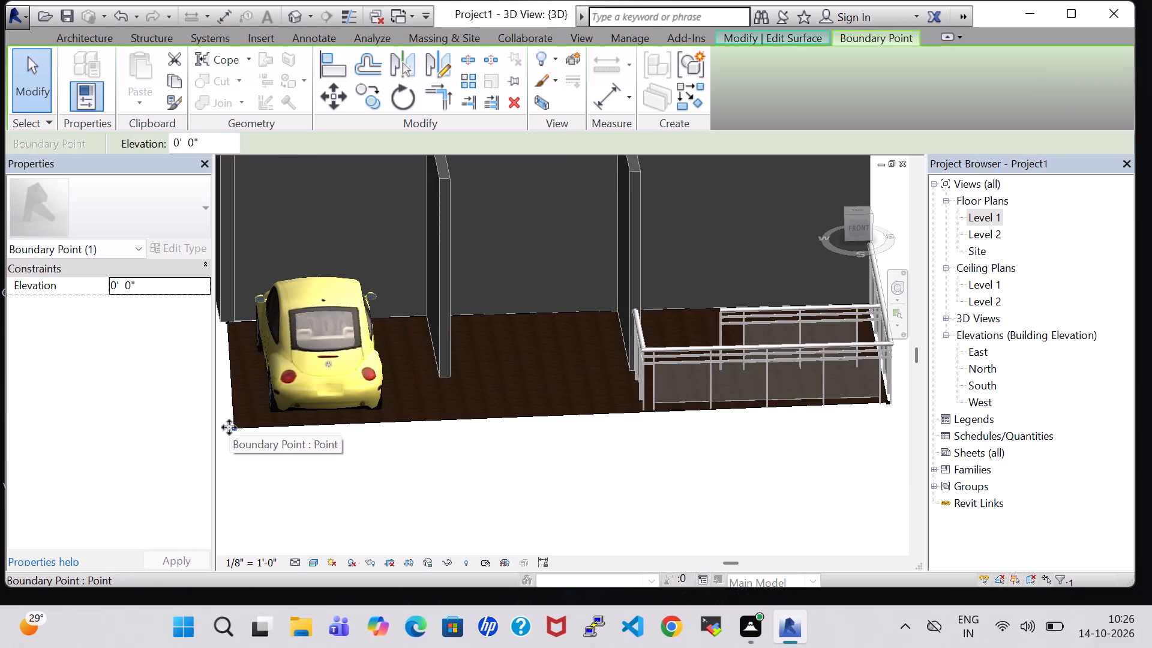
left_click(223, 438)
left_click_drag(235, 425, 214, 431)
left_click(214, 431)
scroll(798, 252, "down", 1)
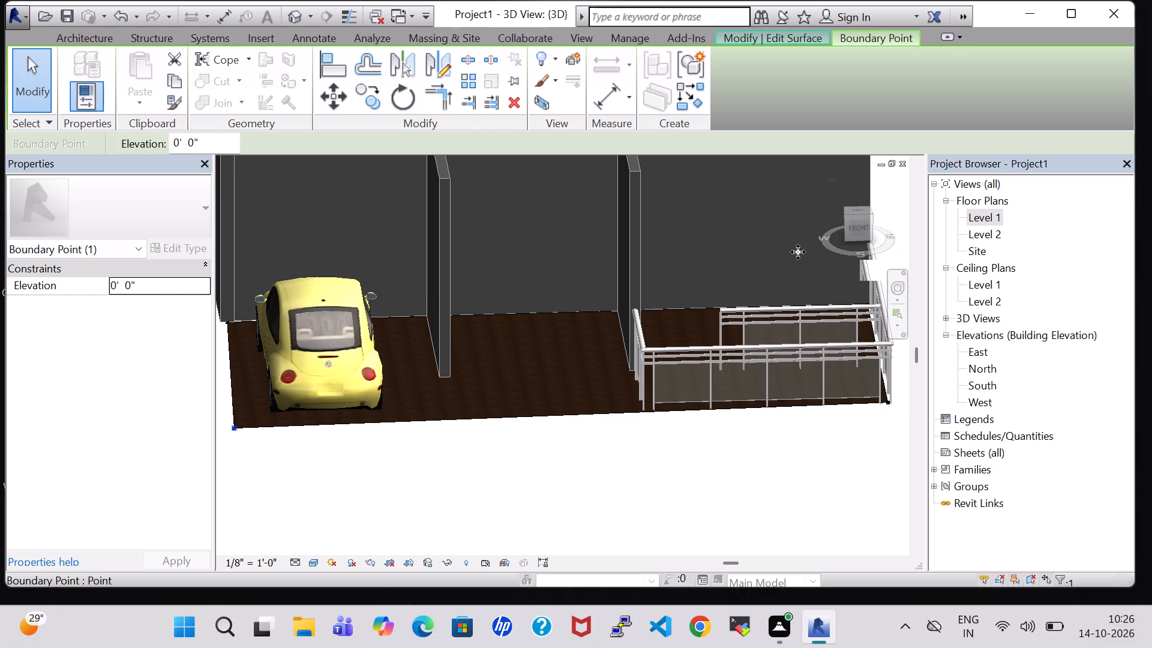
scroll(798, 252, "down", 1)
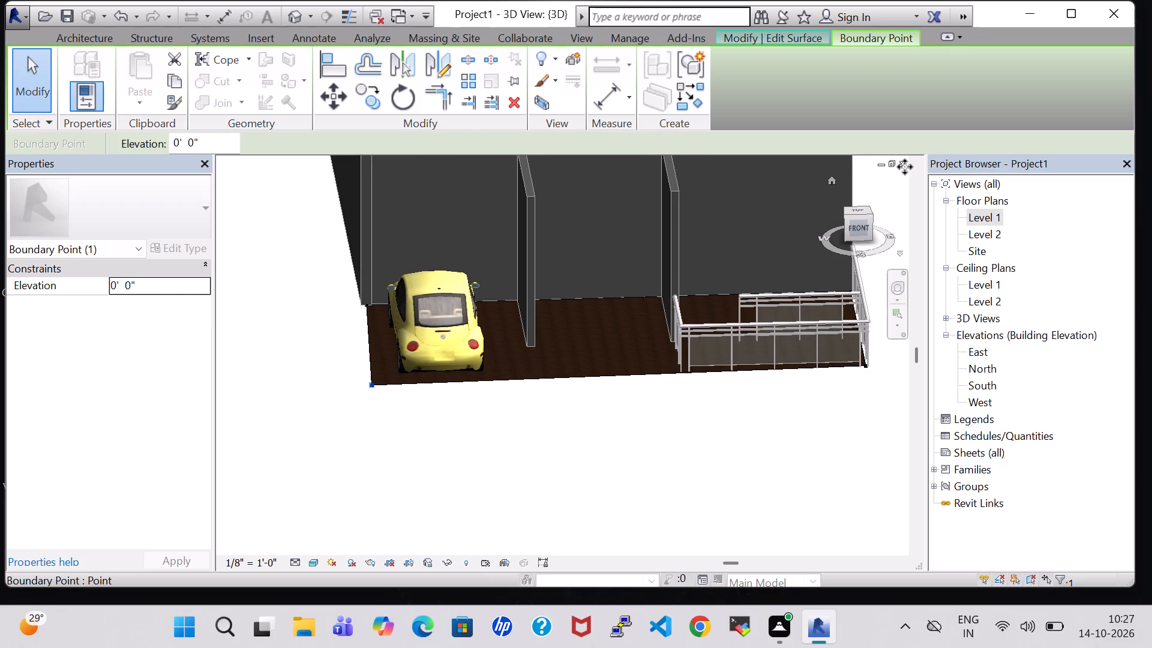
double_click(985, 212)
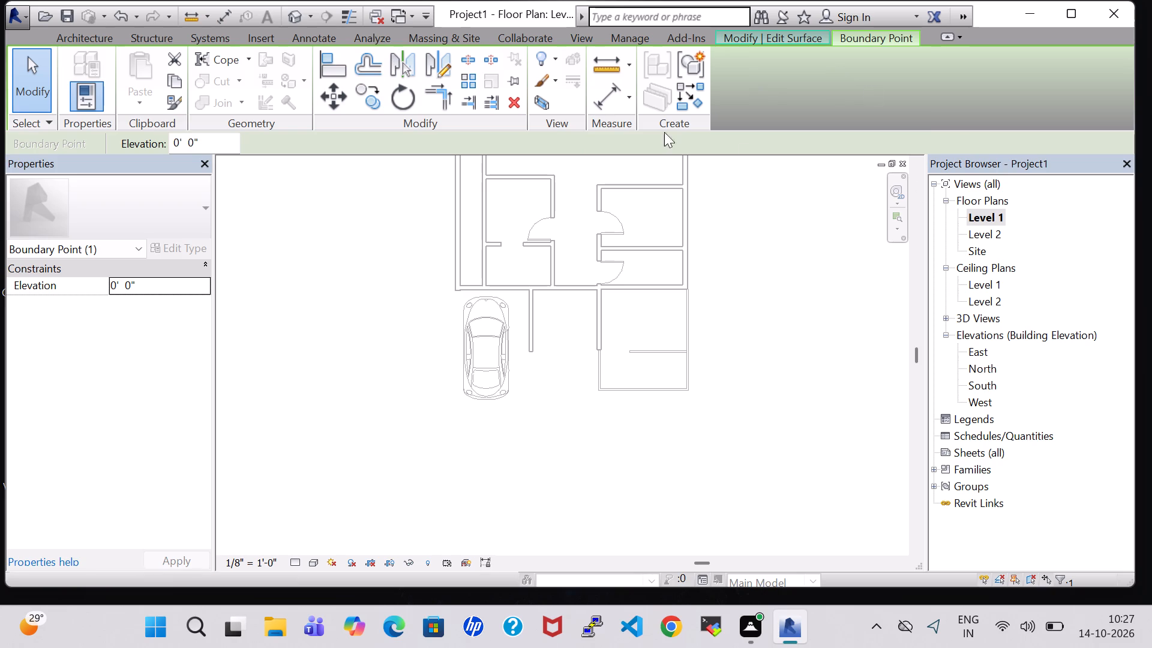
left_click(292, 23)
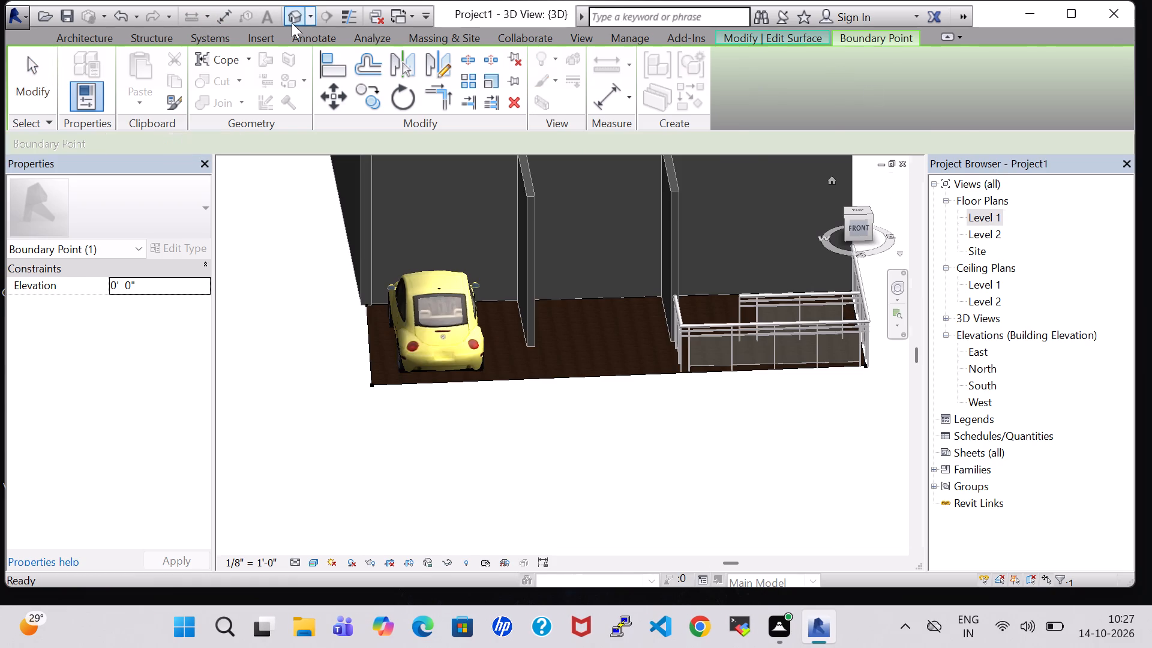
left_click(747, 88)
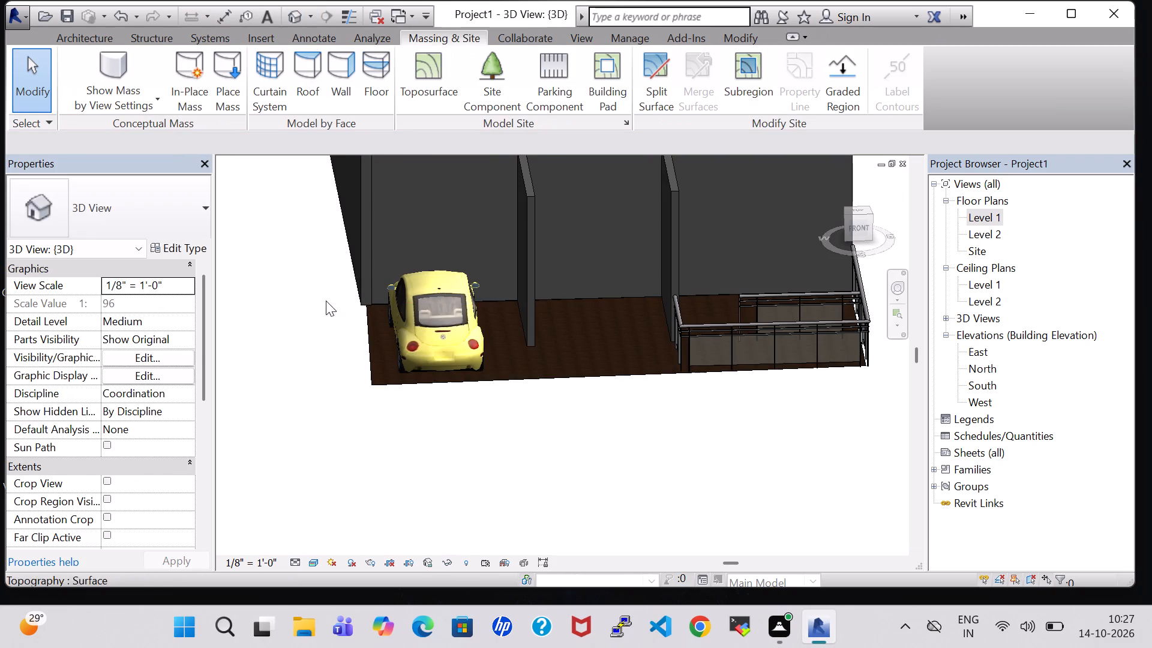
Nudge the whole toposurface slightly toward the railed side and toward the house's front wall.
left_click(369, 316)
key("Left")
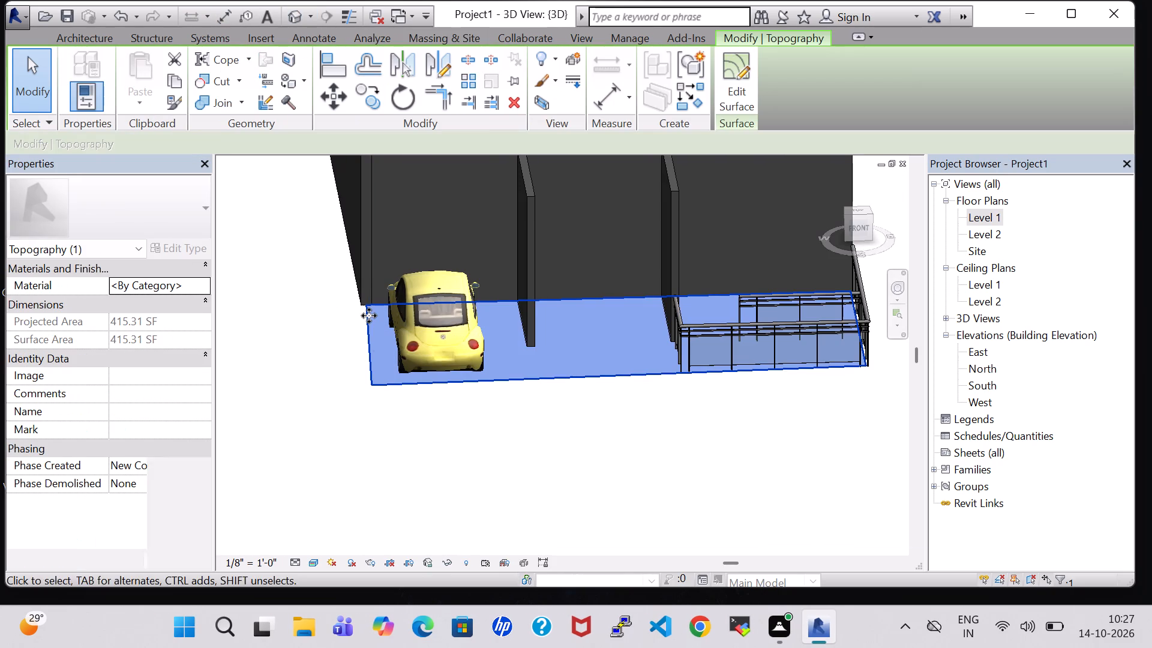
key("Right")
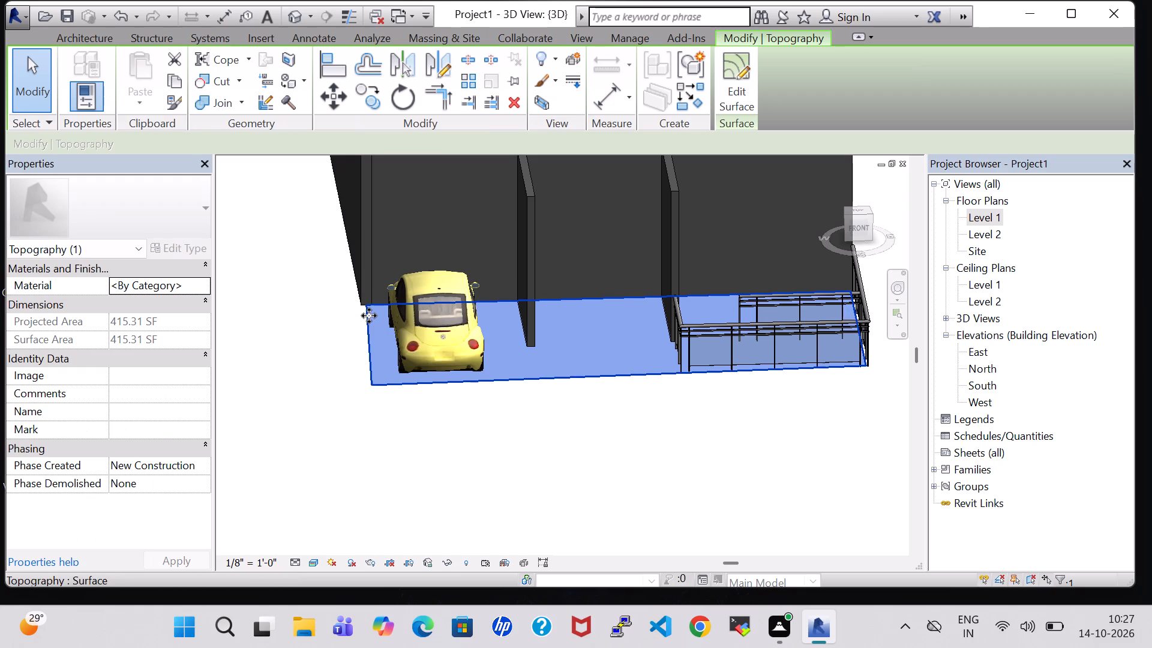
key("Right")
left_click(616, 438)
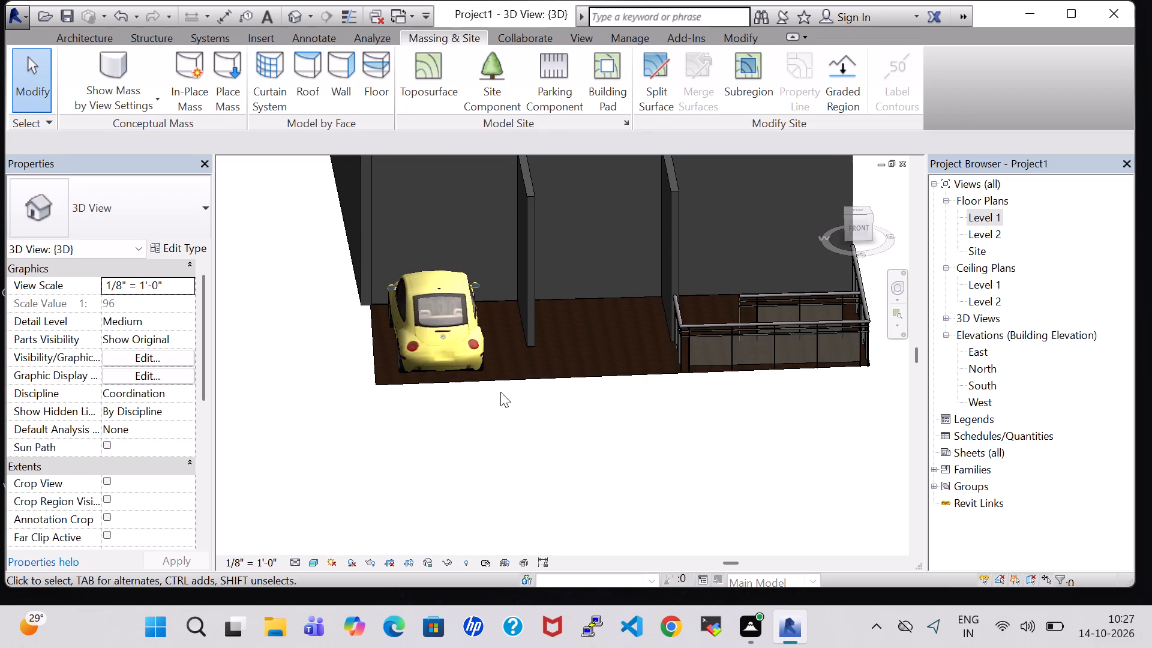
middle_click_drag(500, 393, 476, 497)
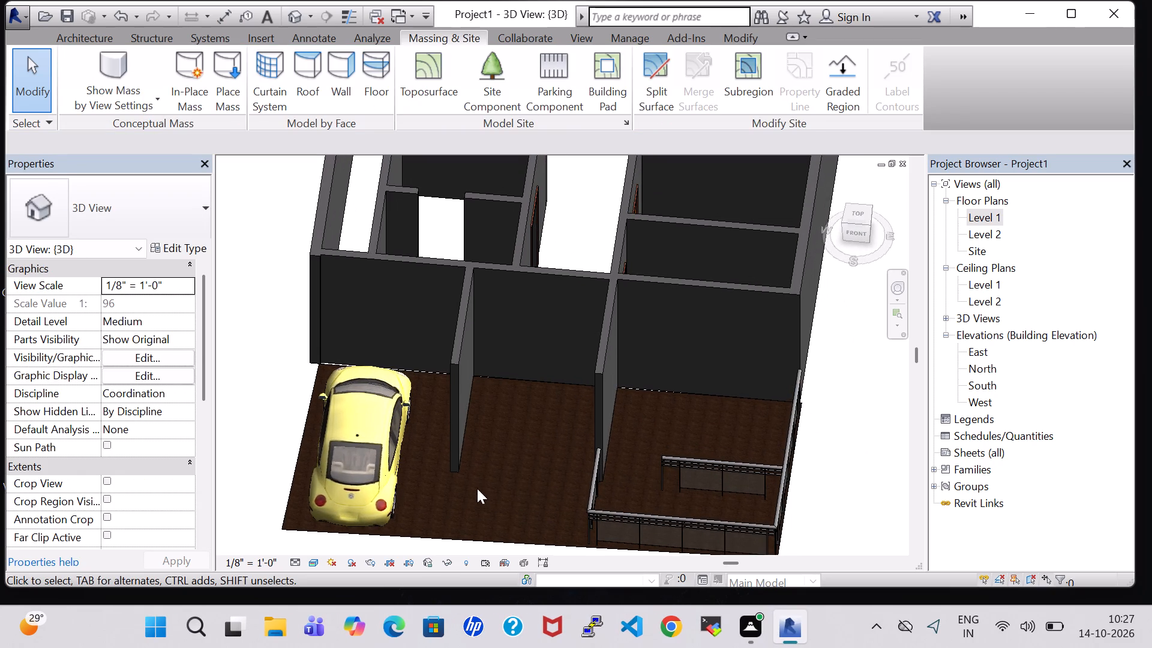
left_click(437, 376)
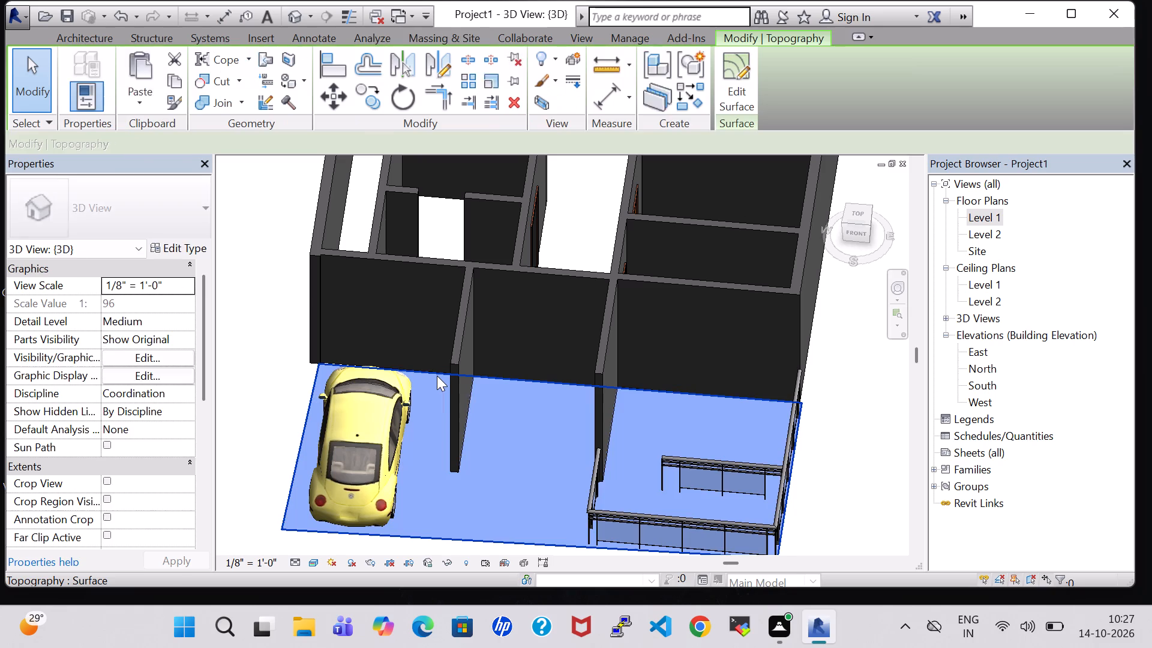
key("Up")
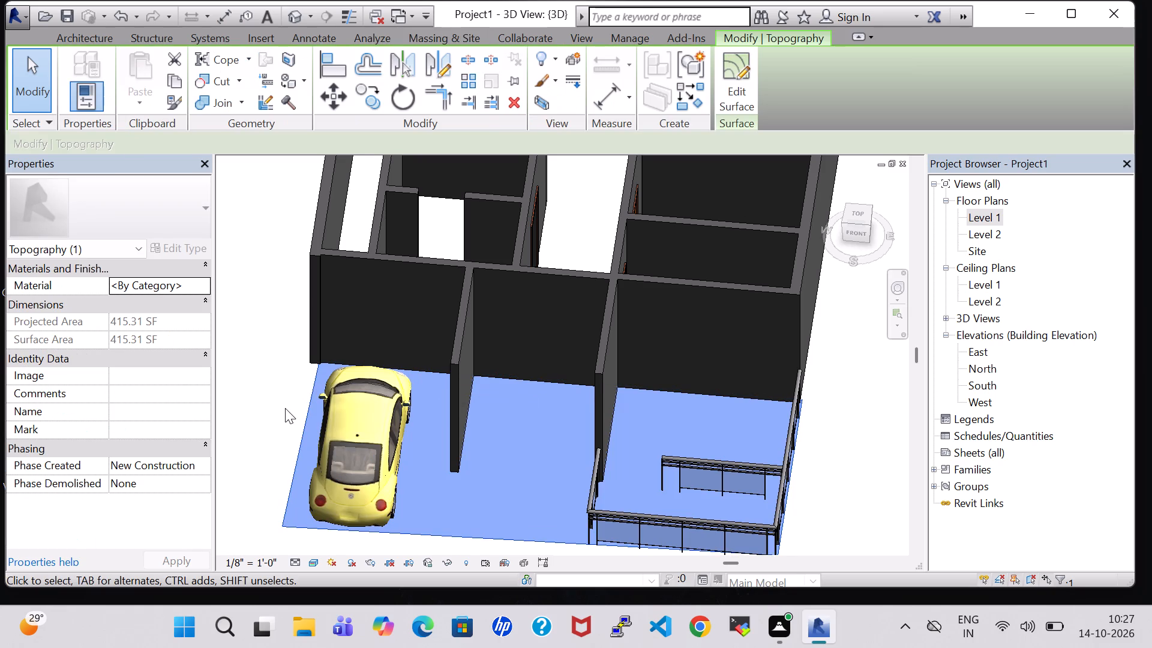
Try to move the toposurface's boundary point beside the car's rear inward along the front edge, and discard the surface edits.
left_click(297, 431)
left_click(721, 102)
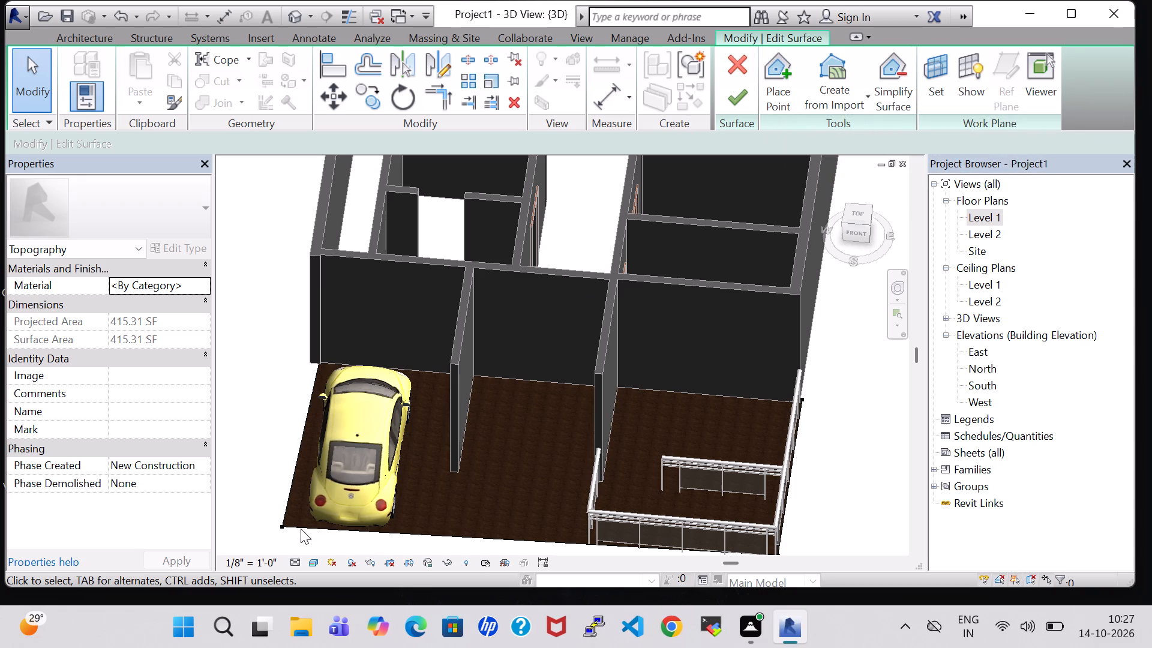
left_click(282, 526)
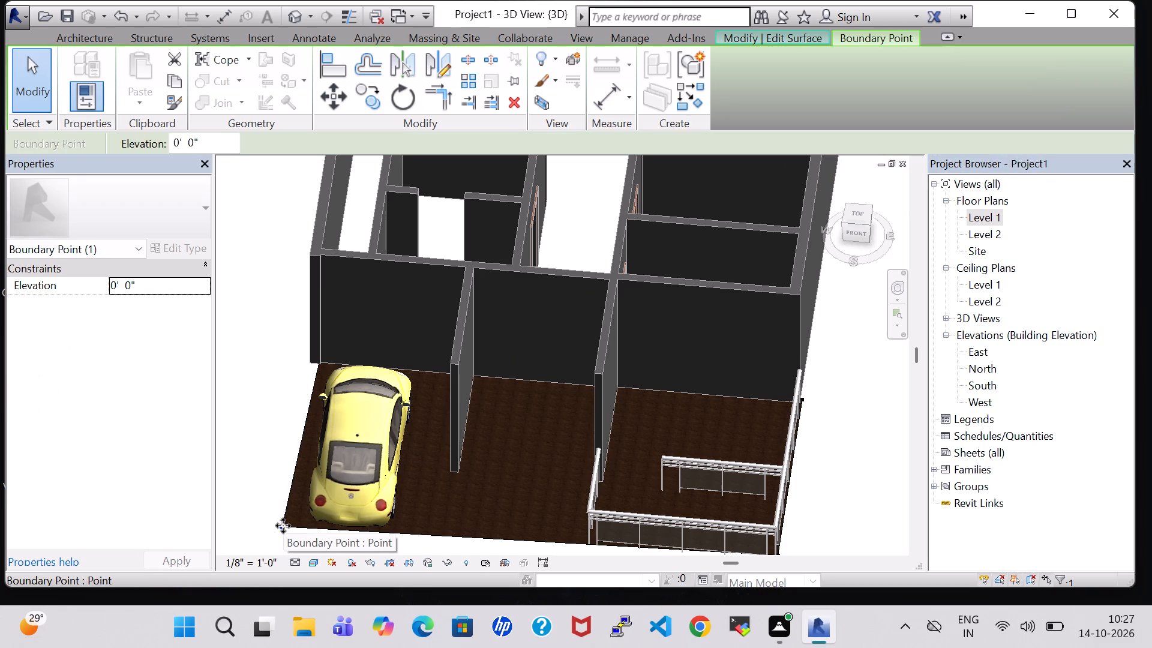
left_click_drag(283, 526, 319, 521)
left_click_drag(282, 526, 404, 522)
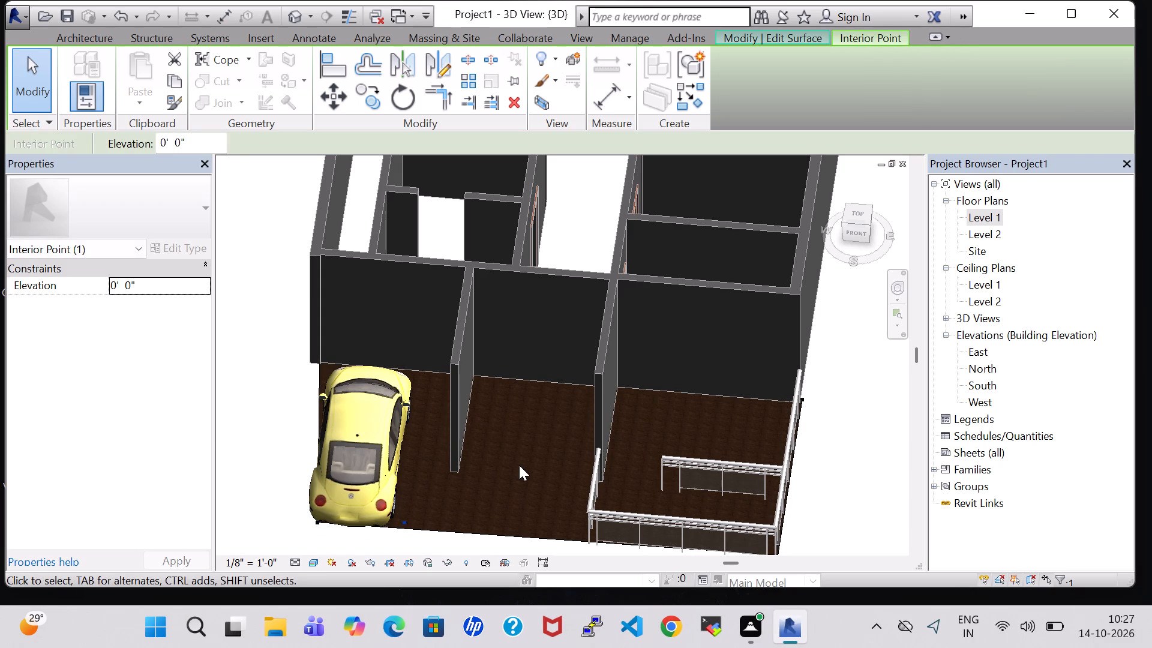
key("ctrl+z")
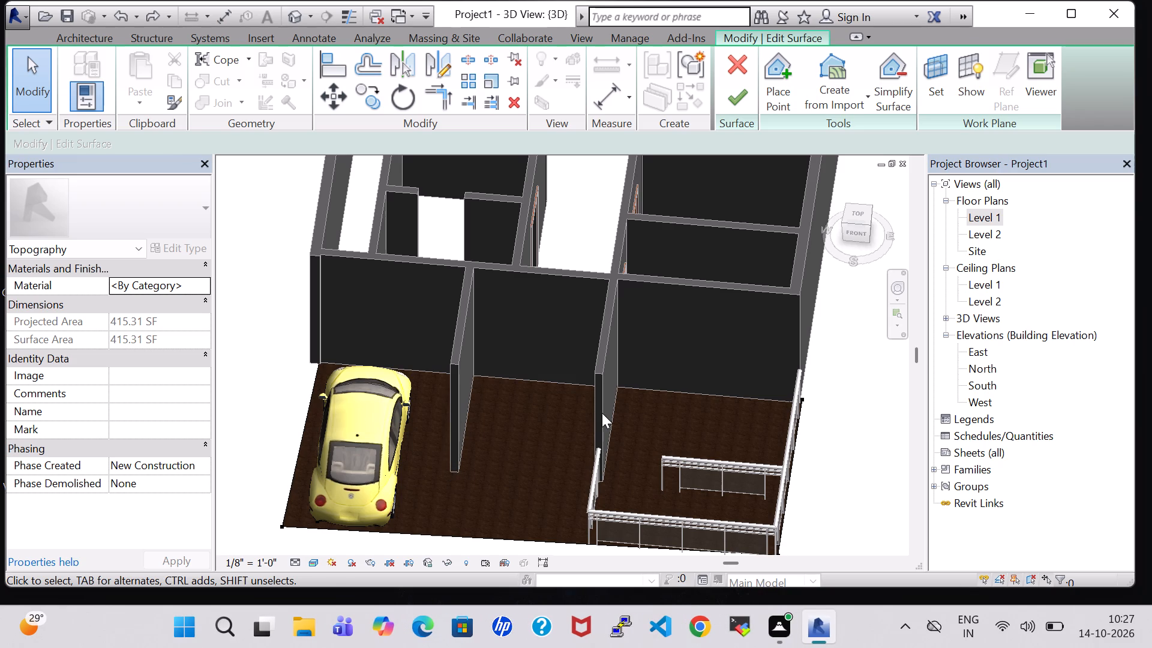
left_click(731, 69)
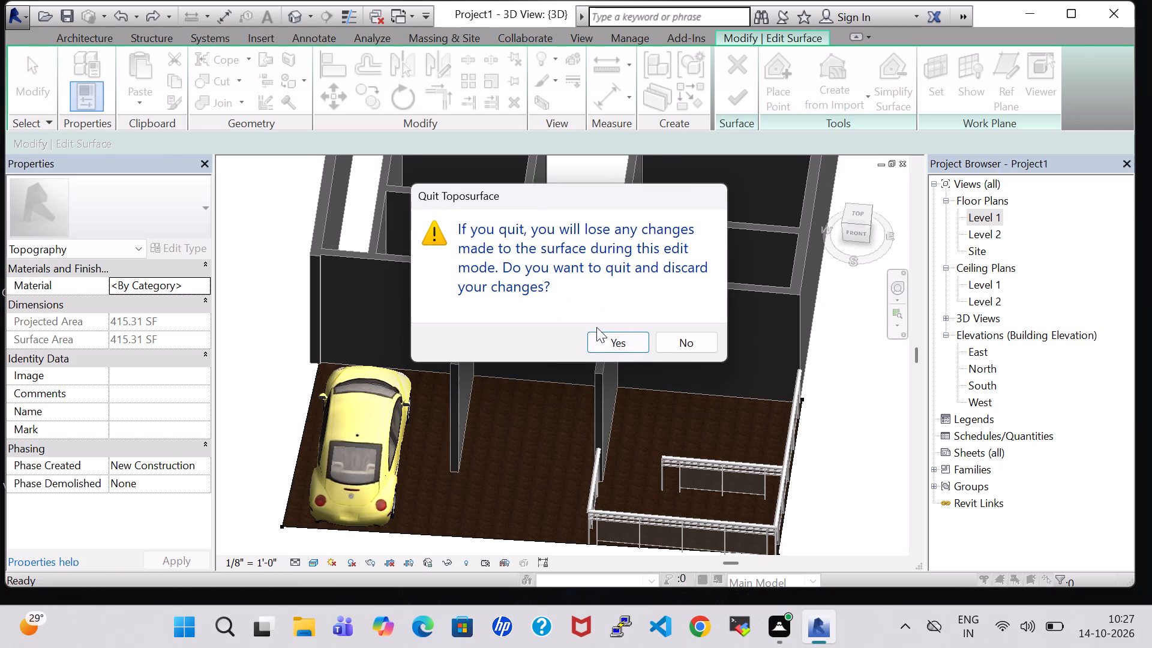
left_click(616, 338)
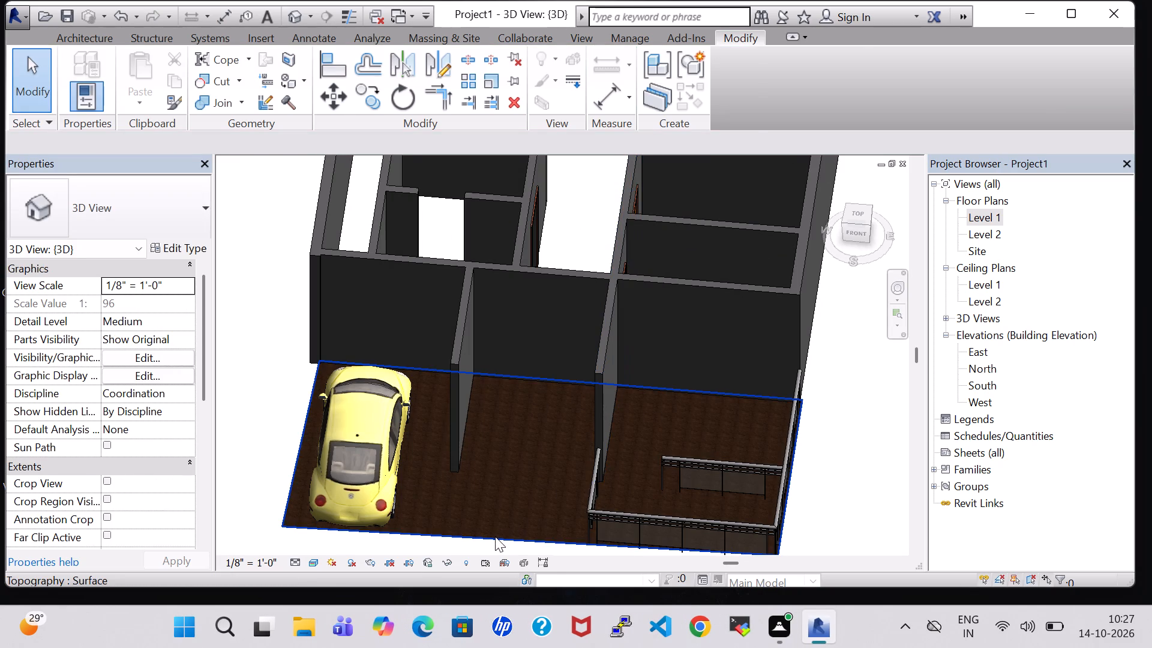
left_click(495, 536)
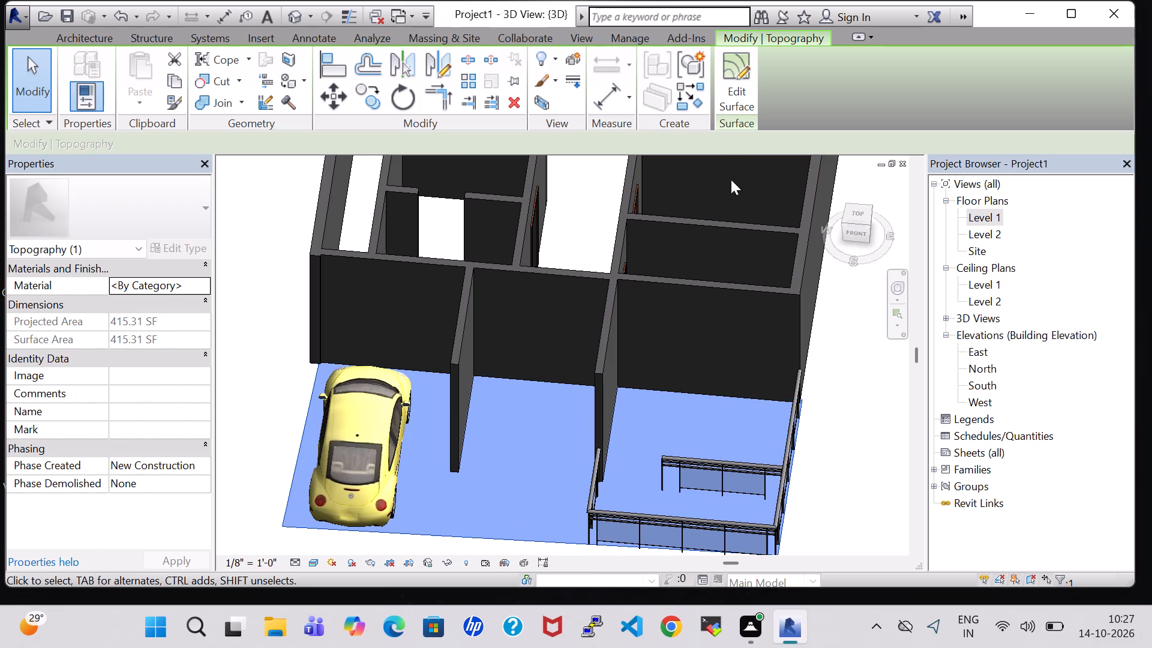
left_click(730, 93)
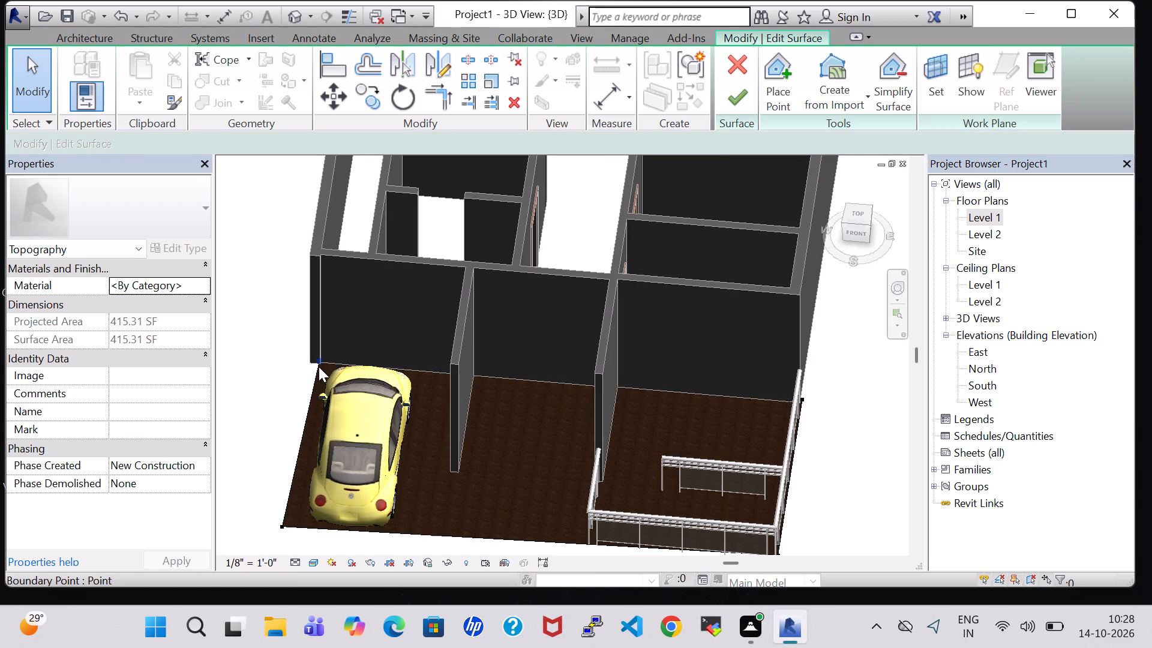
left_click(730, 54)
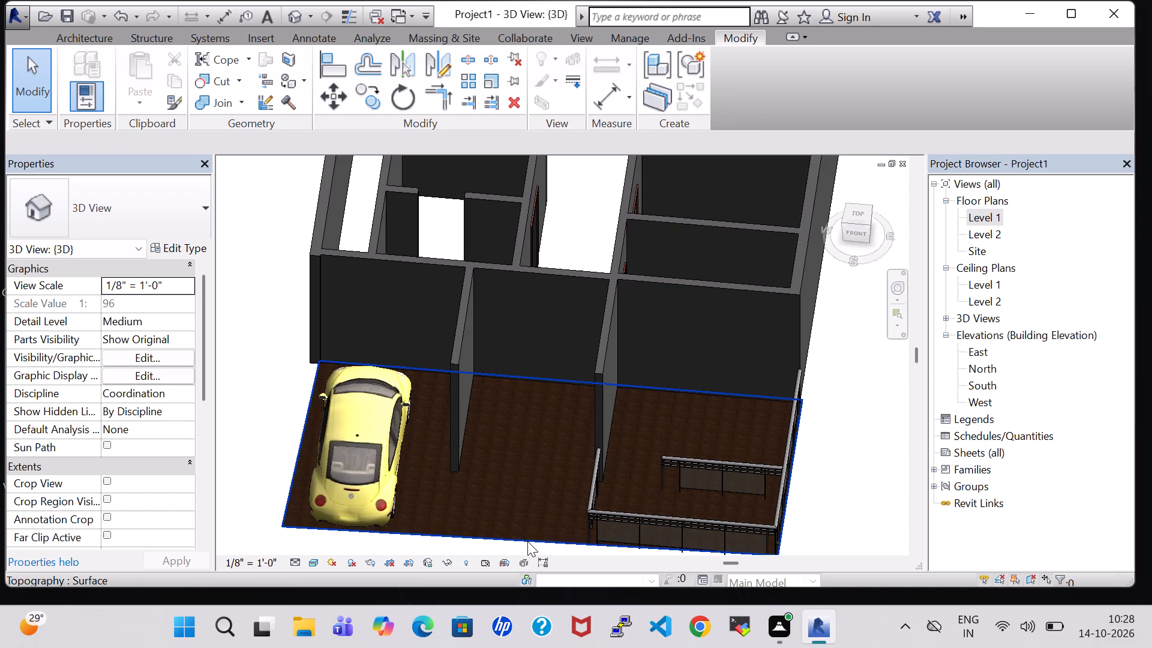
Delete the toposurface in front of the house.
left_click(527, 541)
key("Delete")
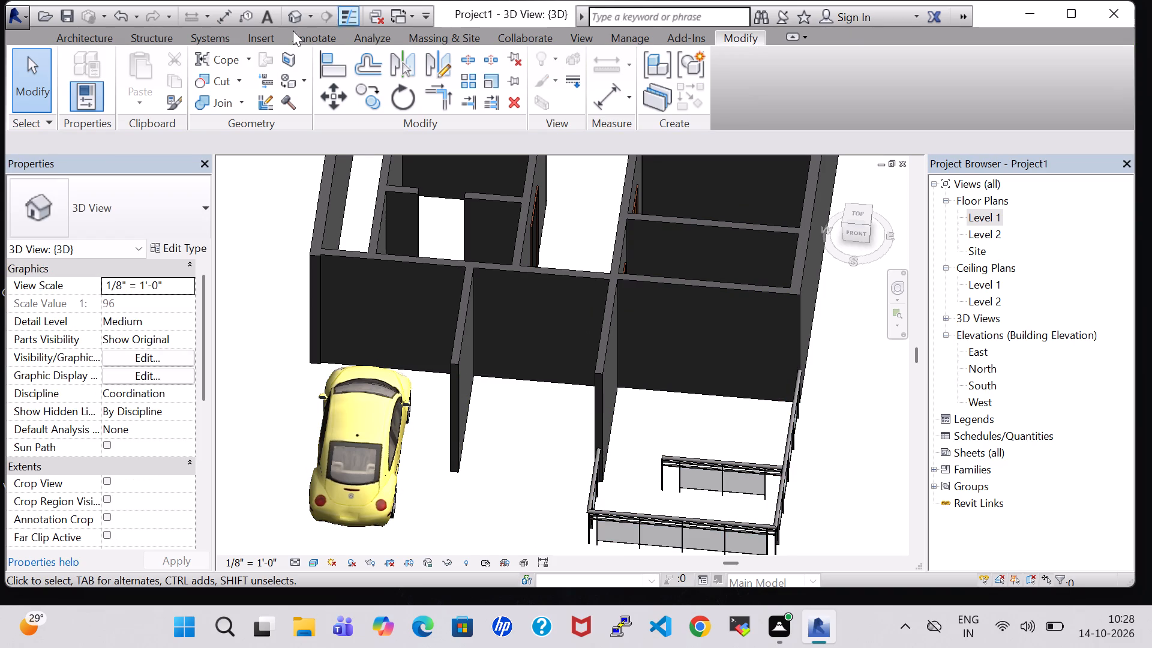
On Level 1, create a four-point toposurface at elevation 0' 0" from the partition beside the car to the outer railing, excluding the car bay.
left_click(89, 37)
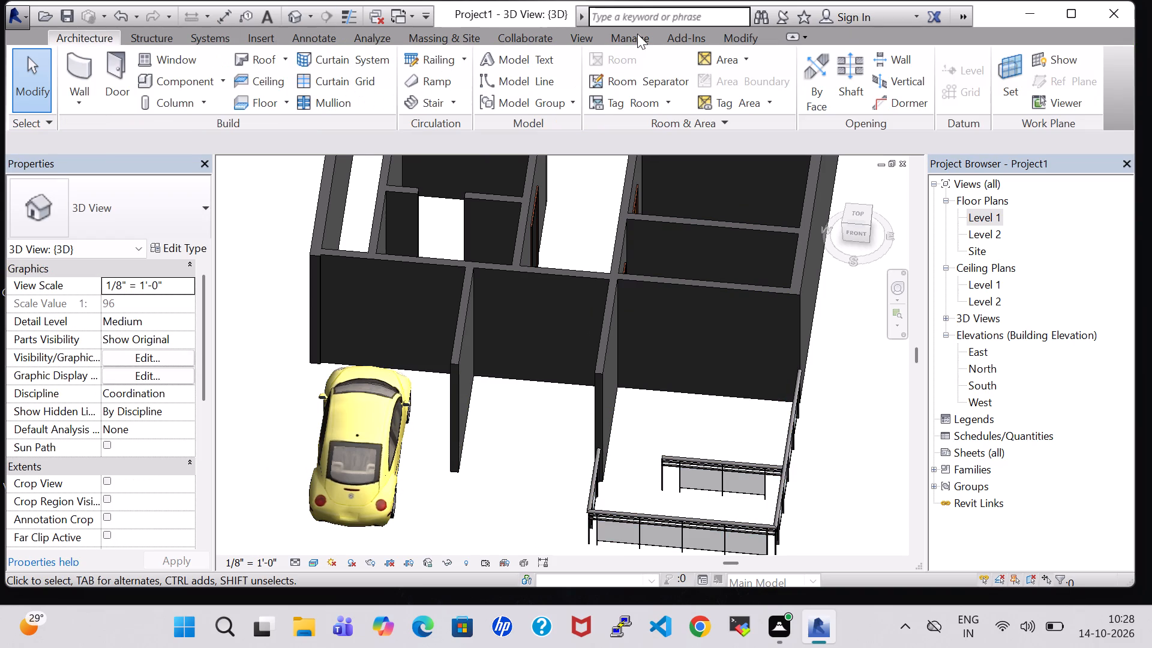
left_click(446, 37)
left_click(449, 71)
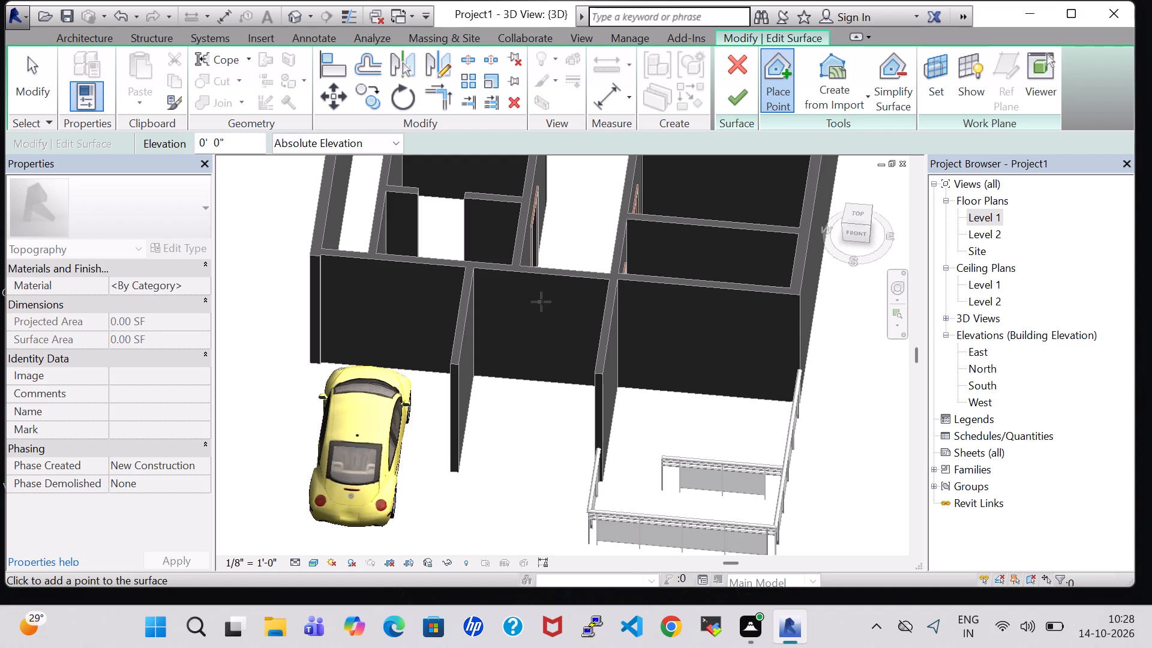
double_click(985, 215)
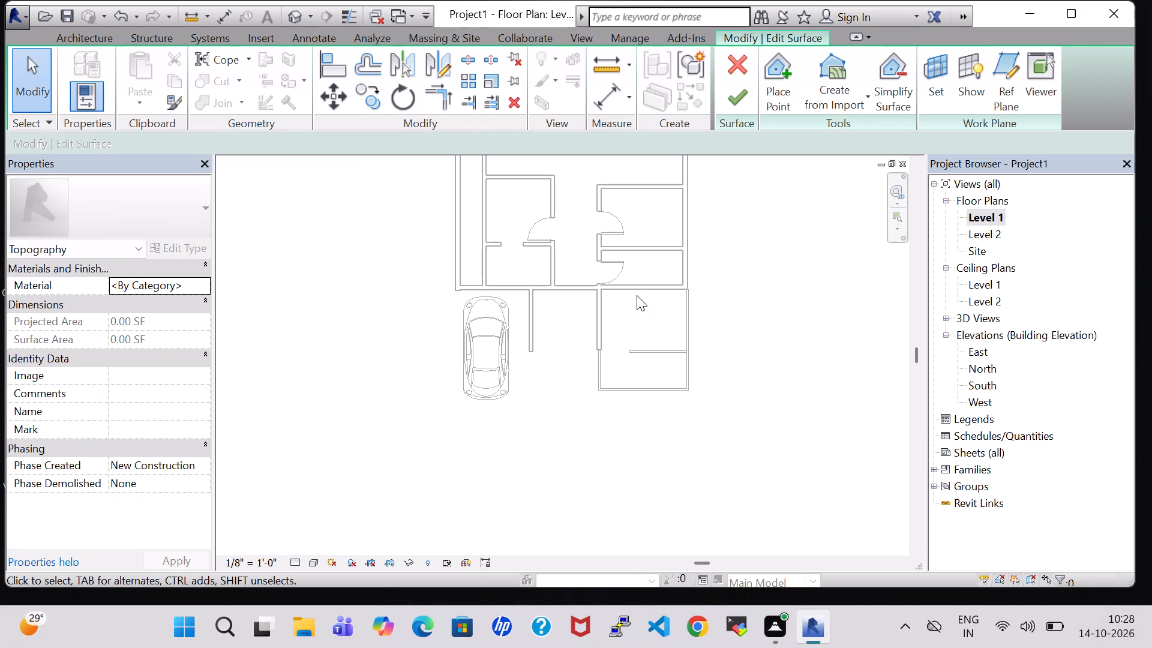
left_click(773, 91)
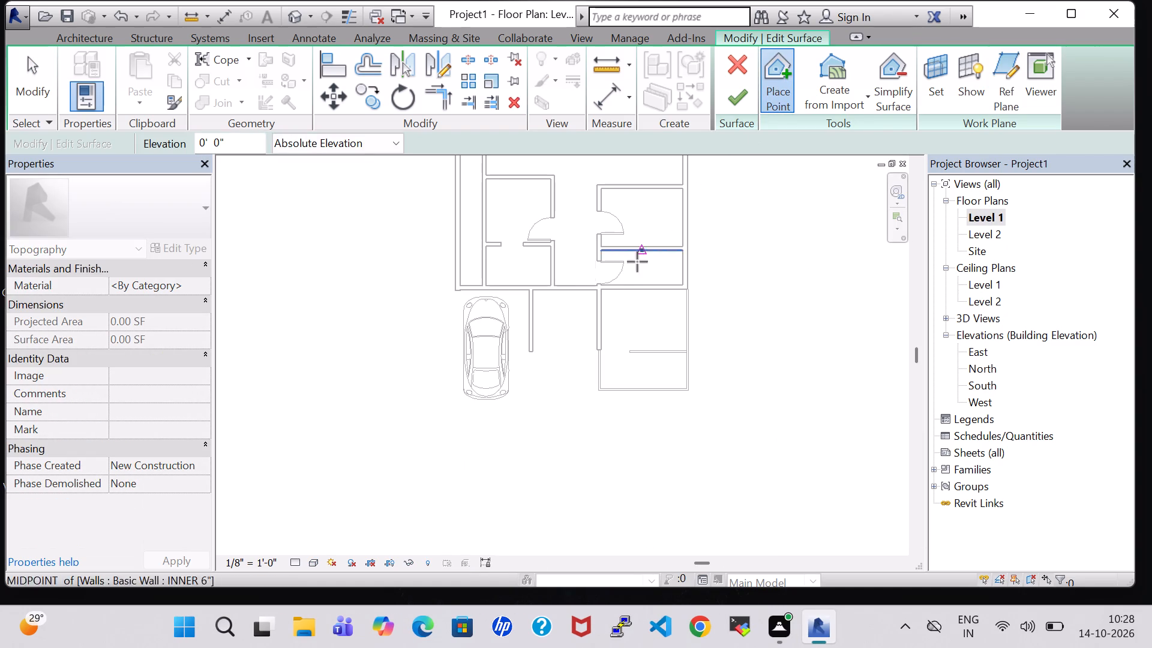
left_click(534, 291)
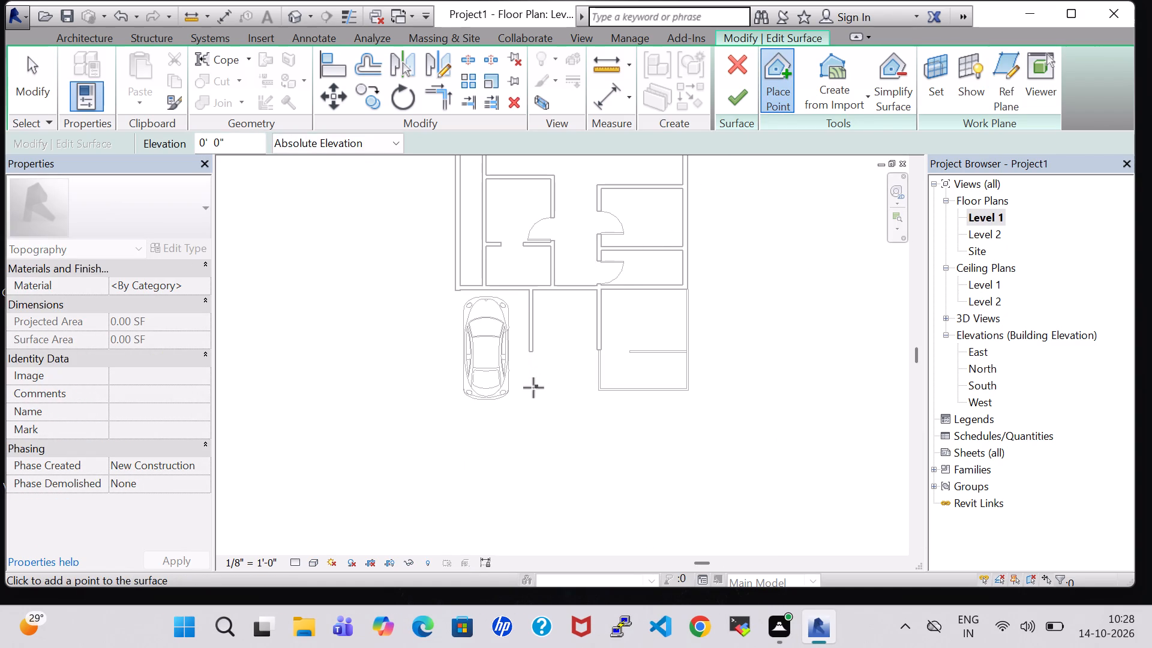
left_click(533, 389)
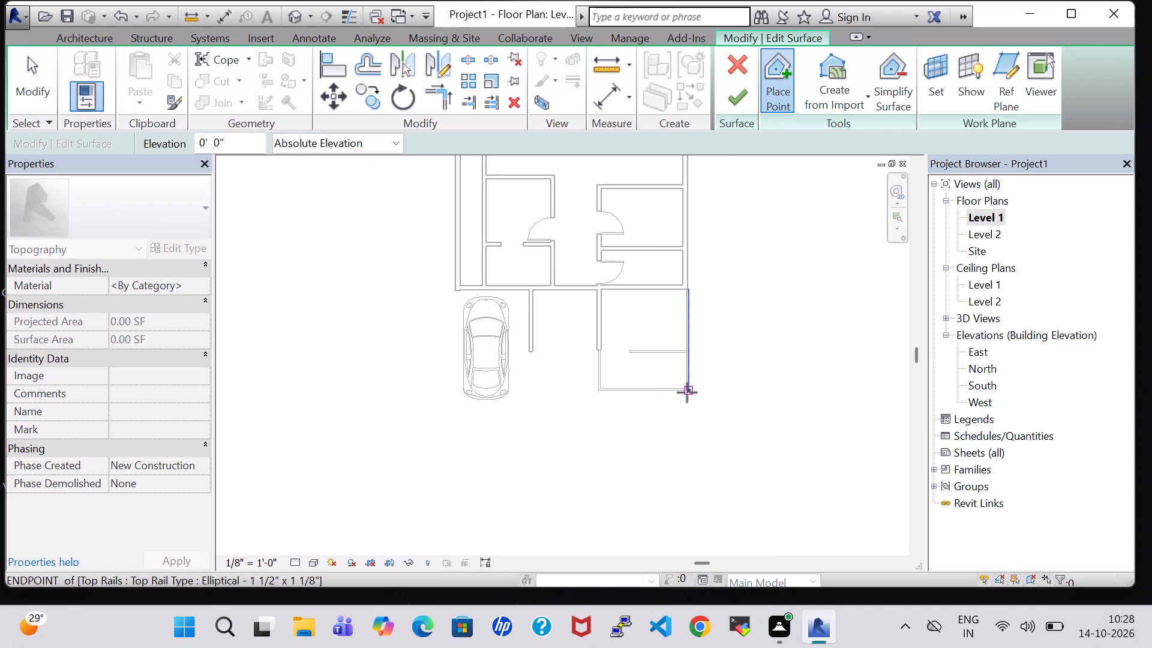
left_click(687, 392)
left_click(685, 290)
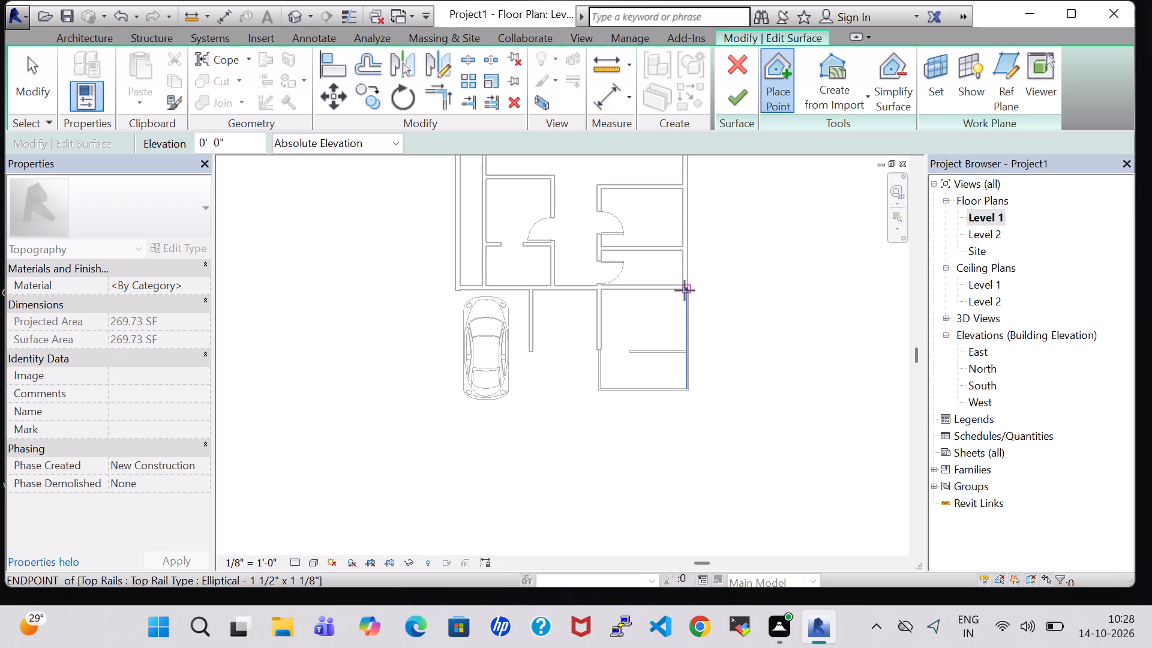
left_click(752, 91)
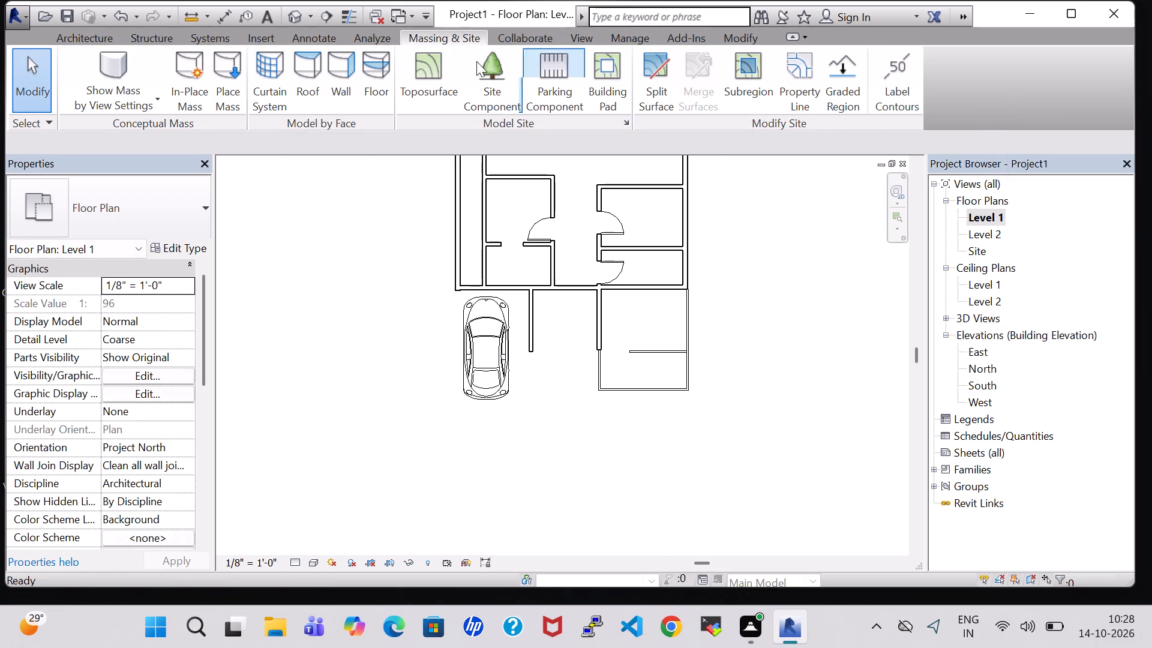
Examine the front ground surface, railings, interior walls and doors from several angles in the 3D view.
left_click(297, 13)
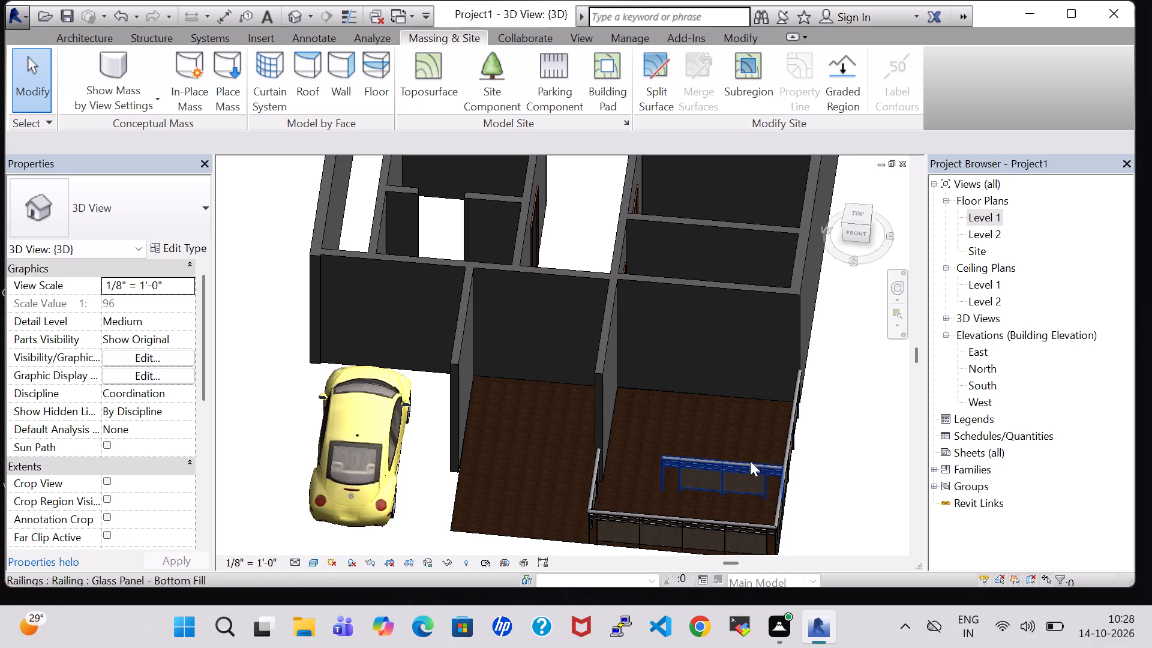
middle_click_drag(850, 446, 860, 394)
scroll(860, 385, "down", 2)
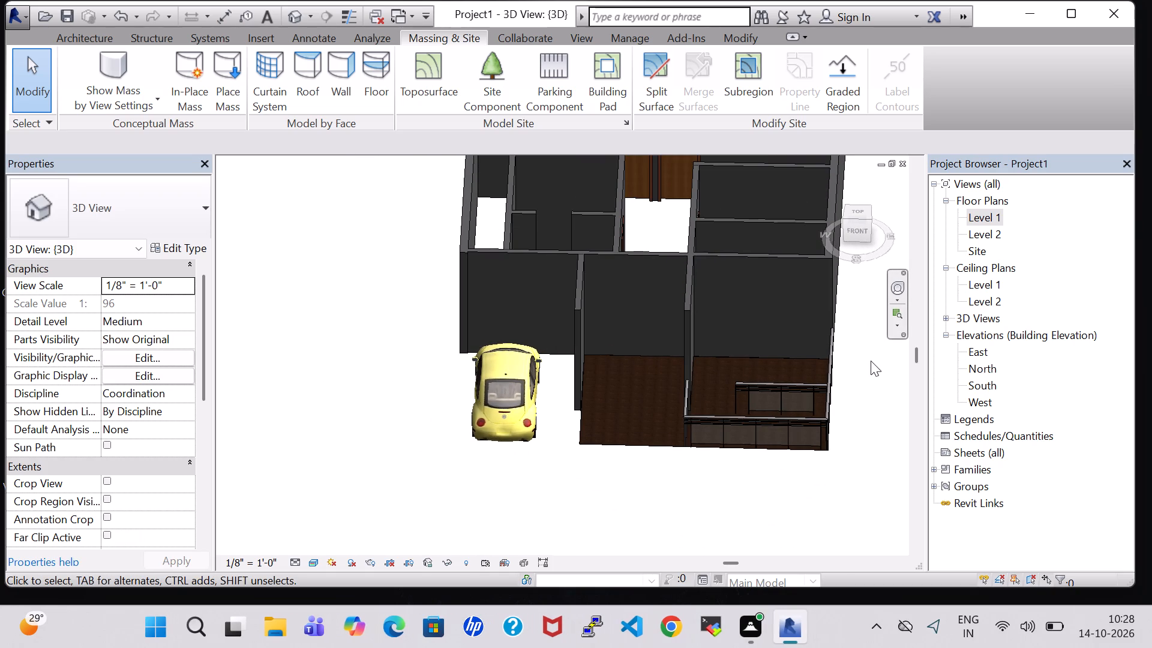
middle_click_drag(862, 350, 856, 431, "shift")
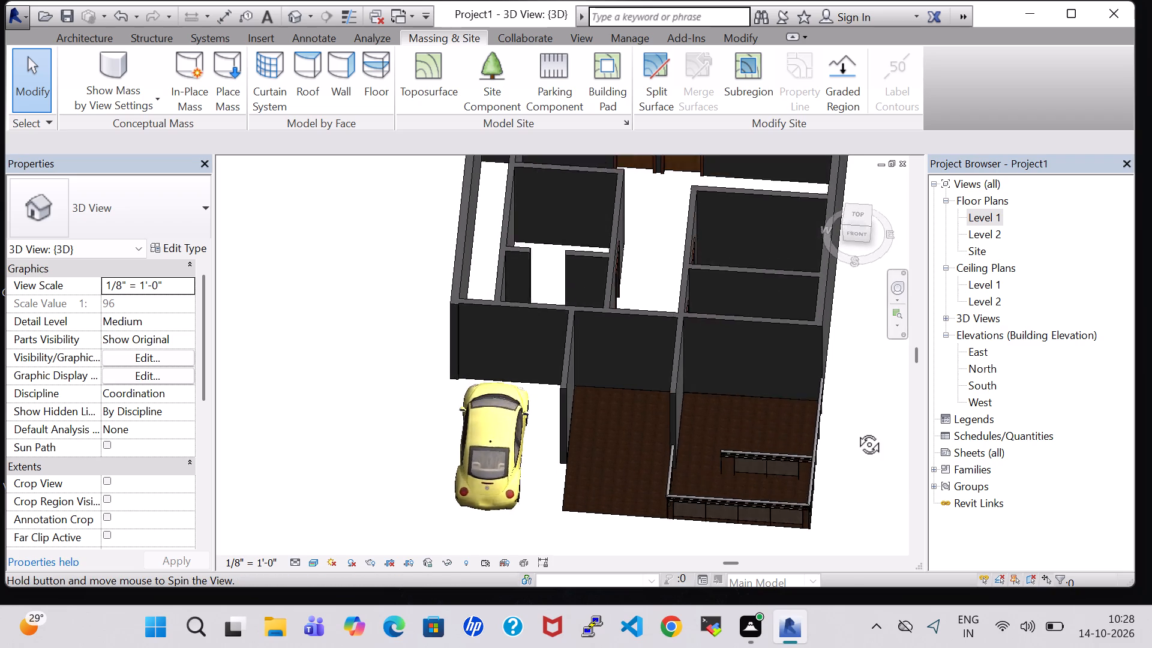
middle_click_drag(856, 431, 864, 436, "shift")
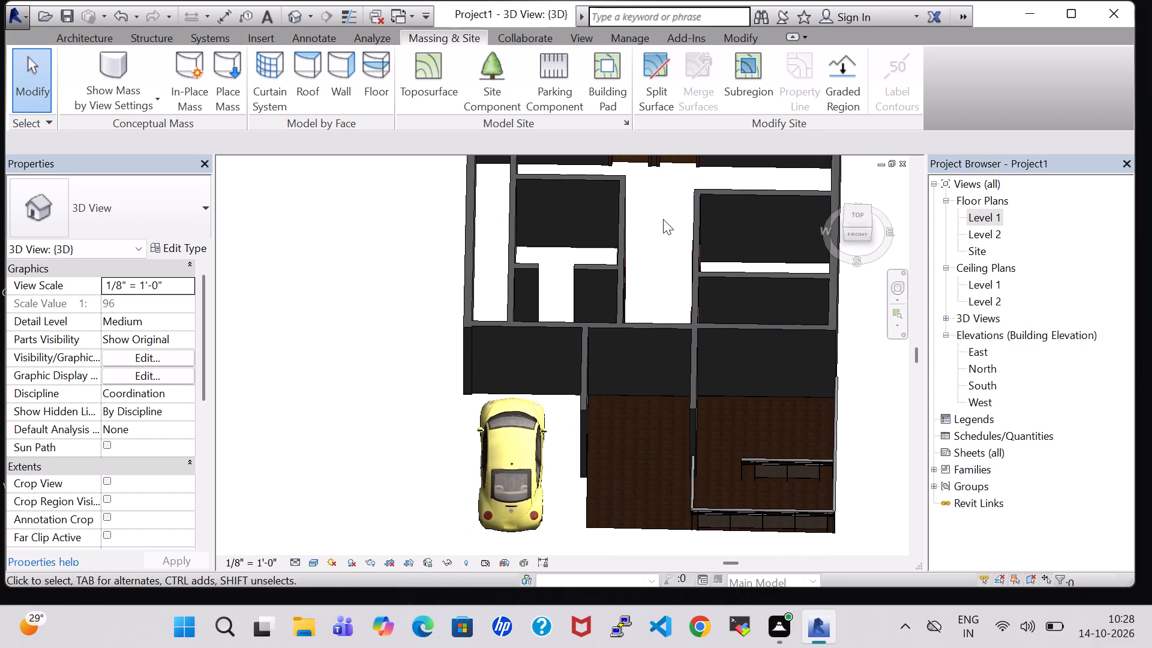
middle_click_drag(663, 219, 647, 130, "shift")
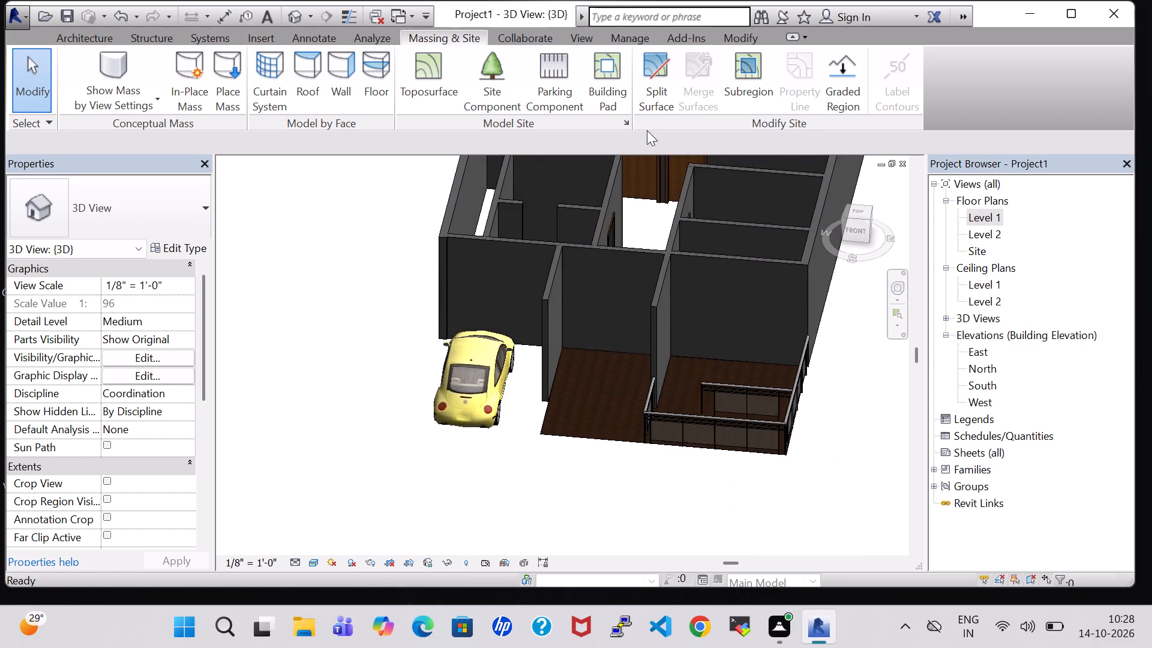
scroll(645, 173, "up", 1)
middle_click_drag(648, 193, 635, 386)
scroll(636, 386, "down", 2)
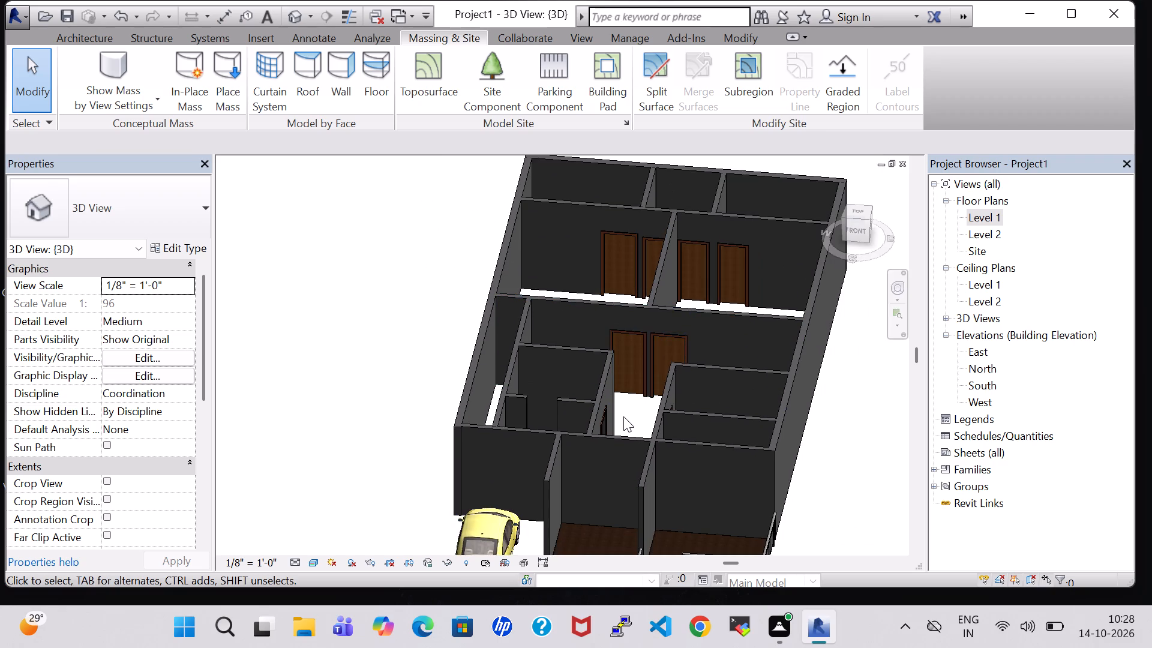
middle_click_drag(627, 416, 627, 456, "shift")
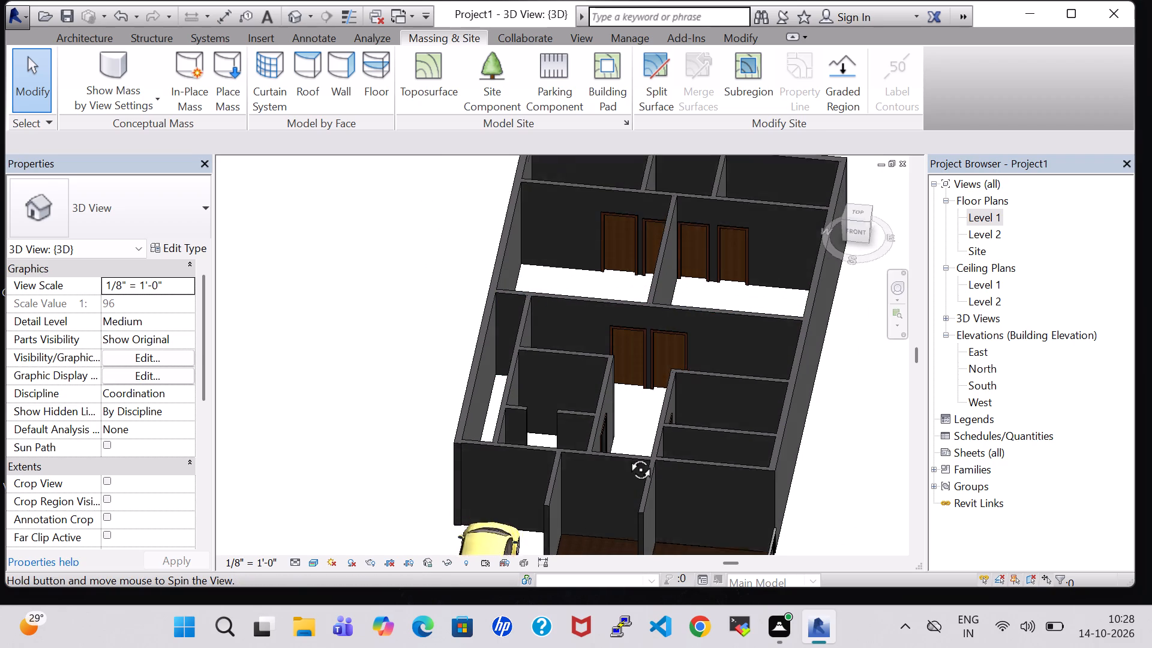
middle_click_drag(627, 456, 626, 468, "shift")
middle_click_drag(628, 463, 638, 436, "shift")
middle_click(638, 436, "shift")
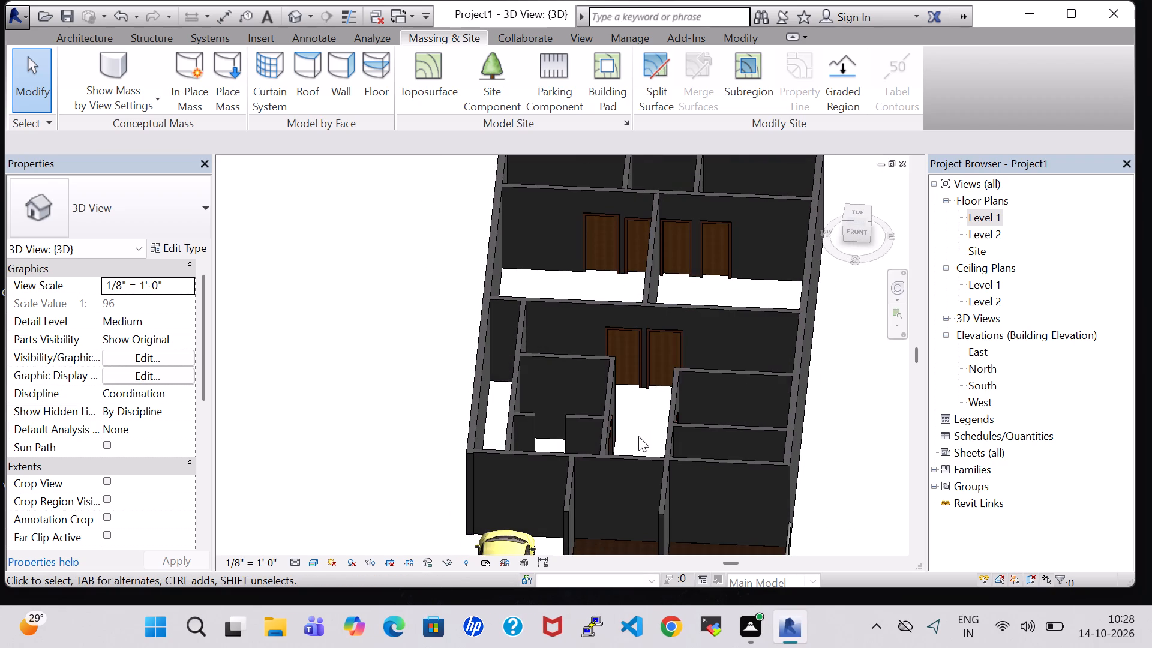
left_click(654, 340)
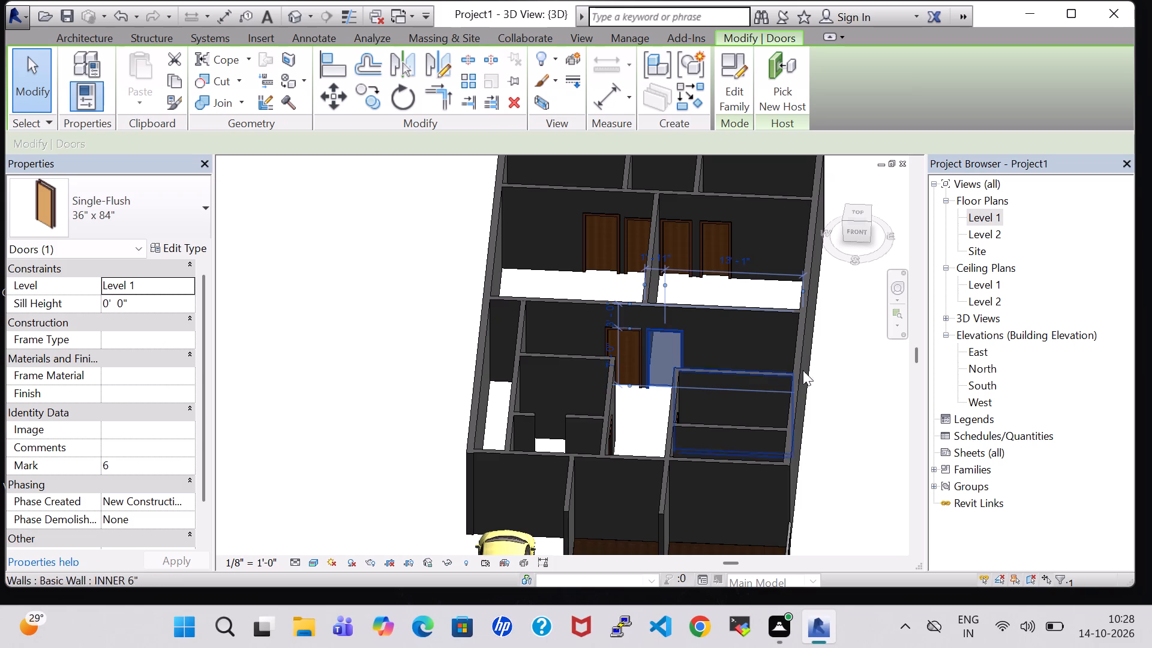
left_click(850, 377)
scroll(845, 355, "down", 4)
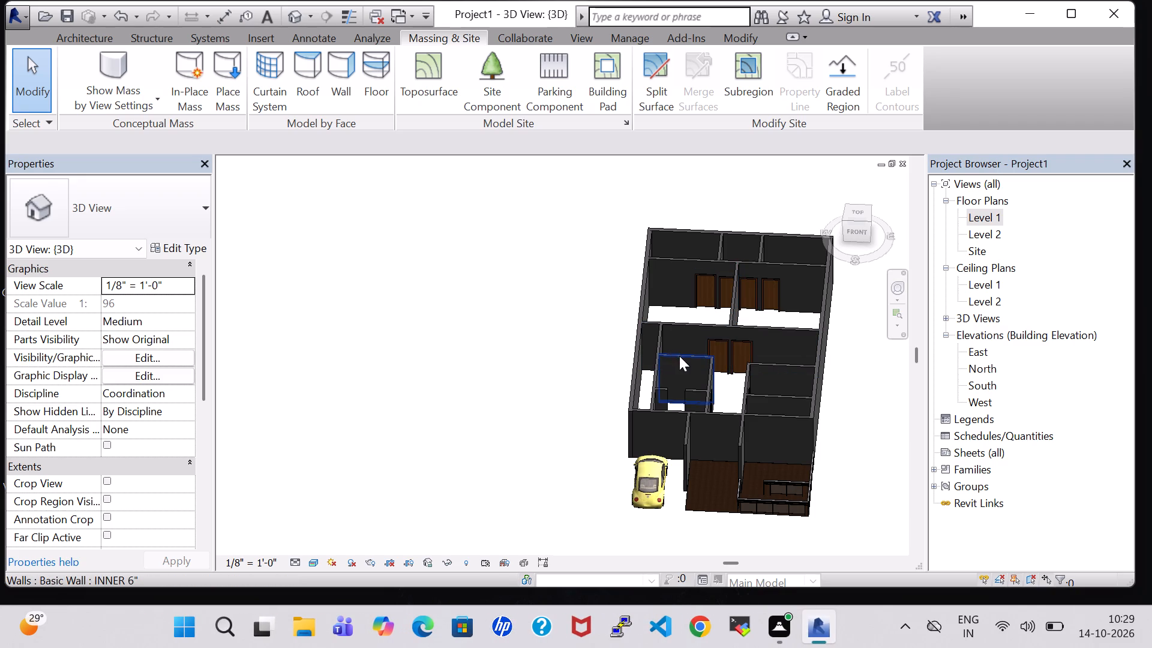
scroll(679, 370, "up", 1)
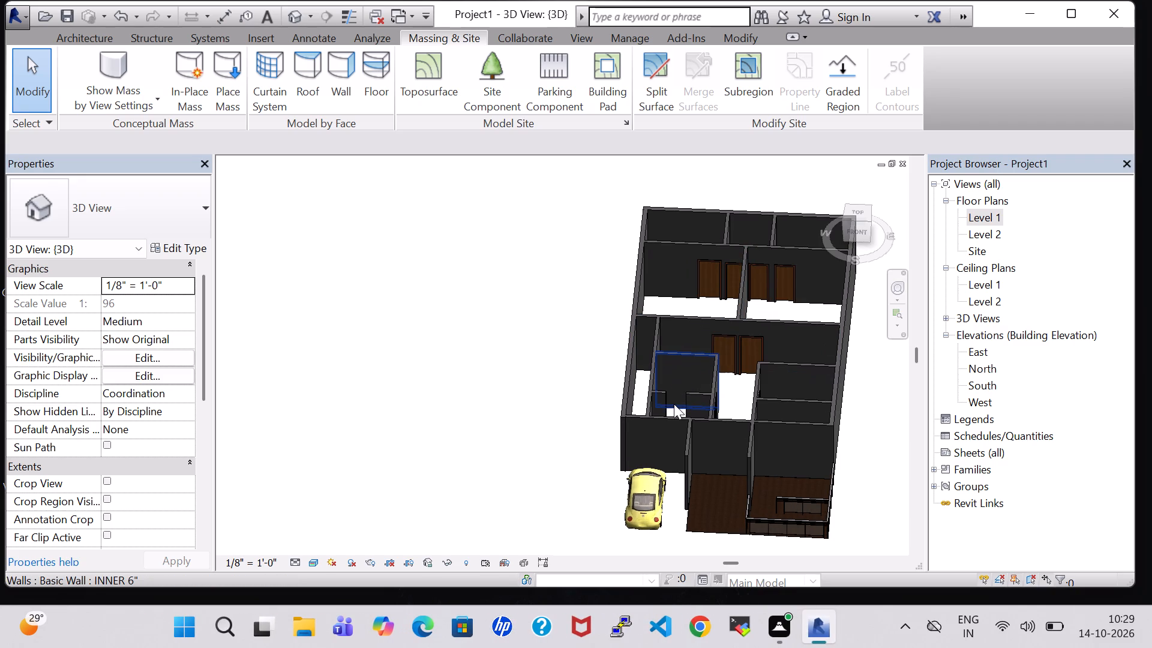
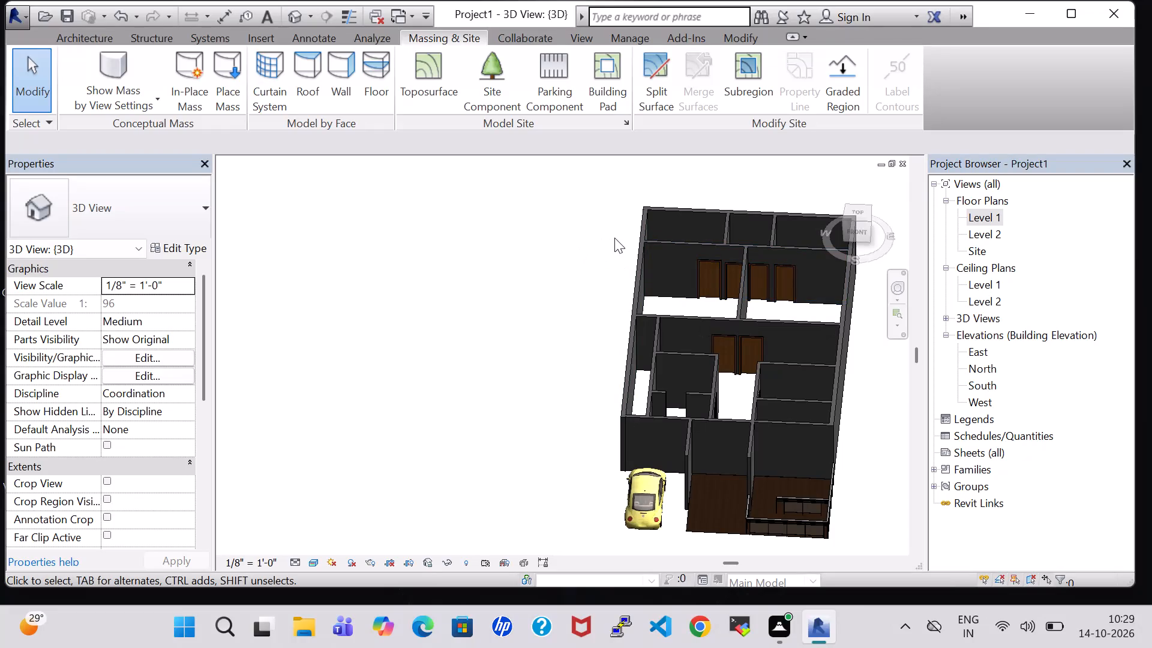
On Level 1, place a 60" x 80" Door-Exterior-Double-Full Glass-Wood_Clad centred in the front wall of the central passage, and check it in 3D.
middle_click_drag(609, 271, 542, 271)
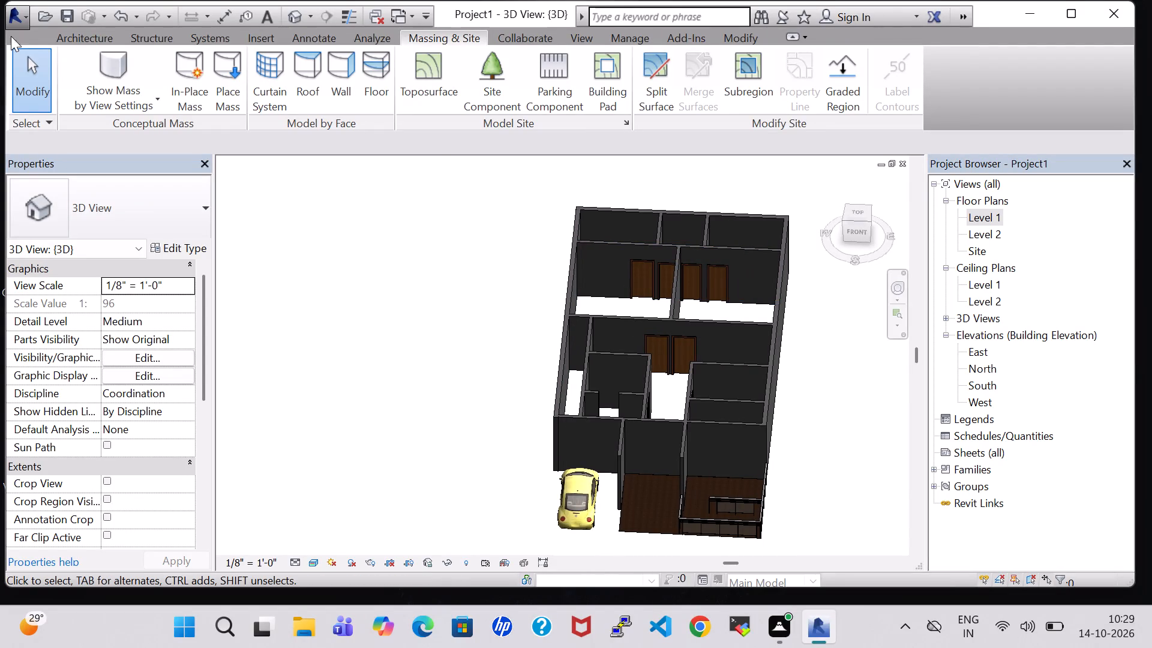
left_click(92, 34)
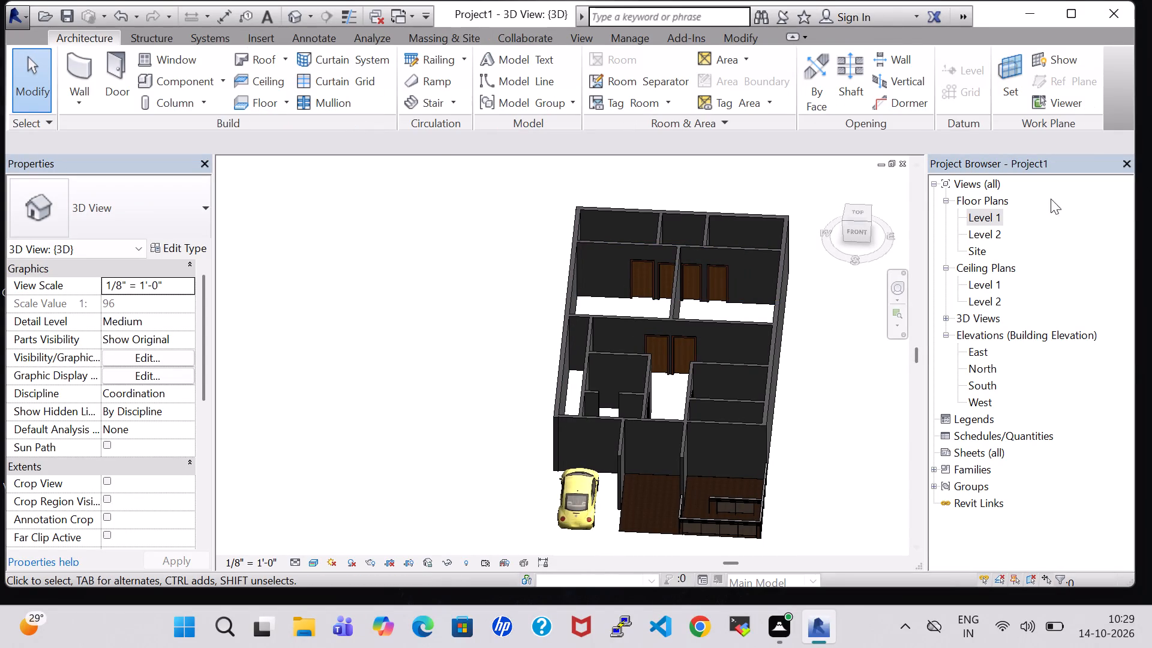
double_click(984, 218)
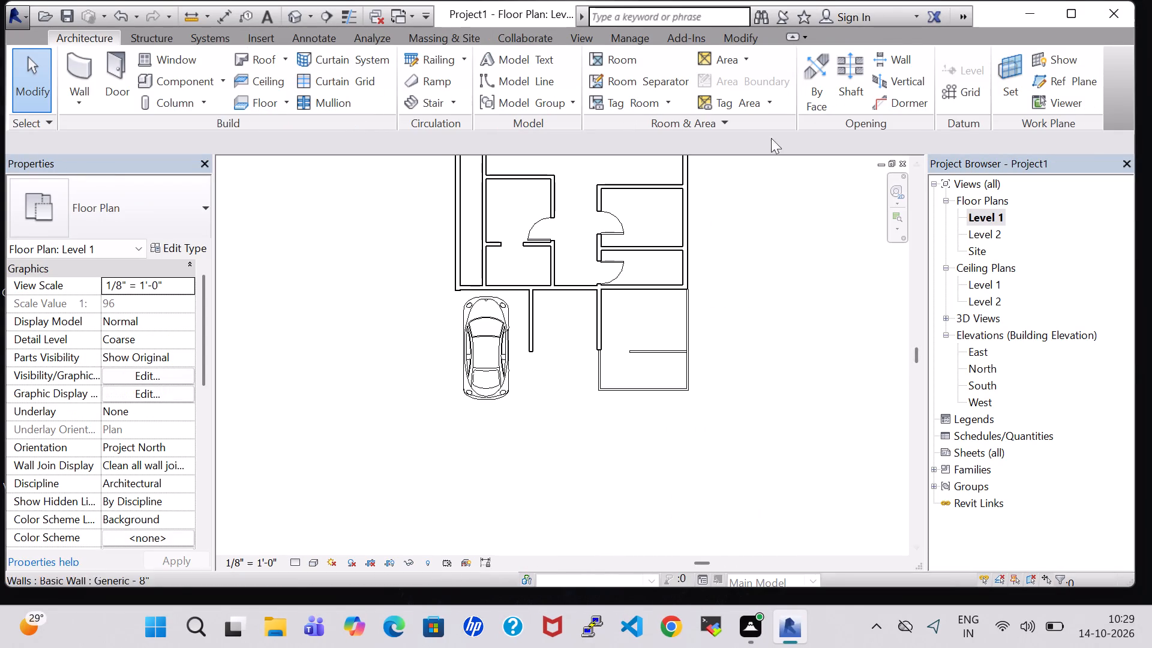
left_click(120, 94)
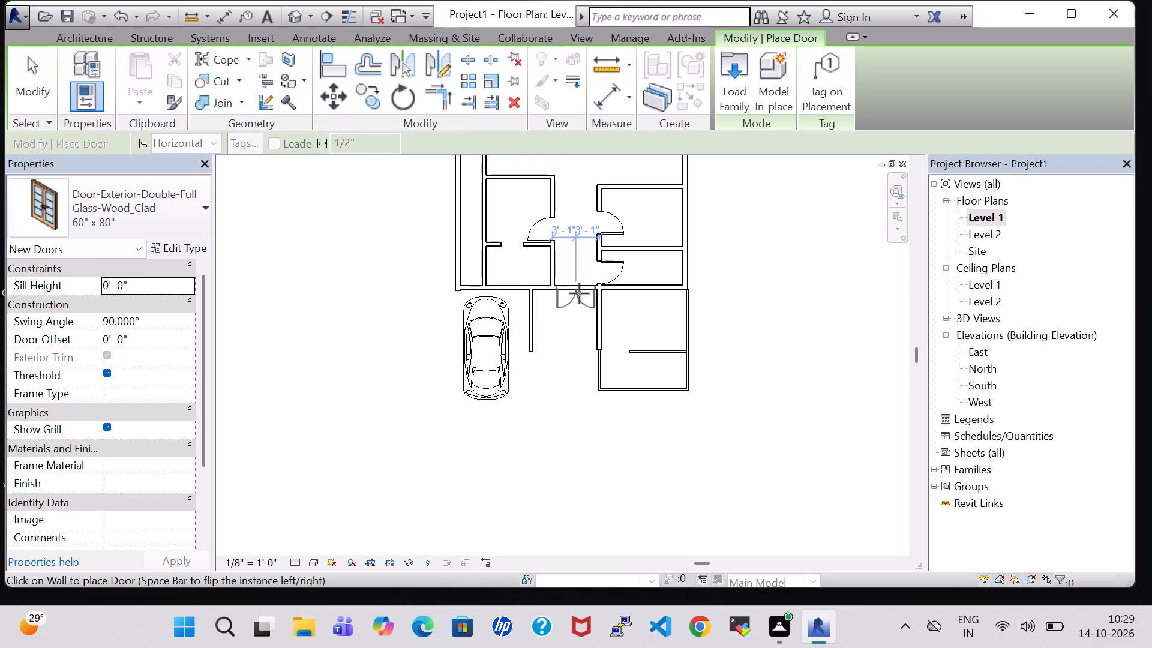
left_click(579, 293)
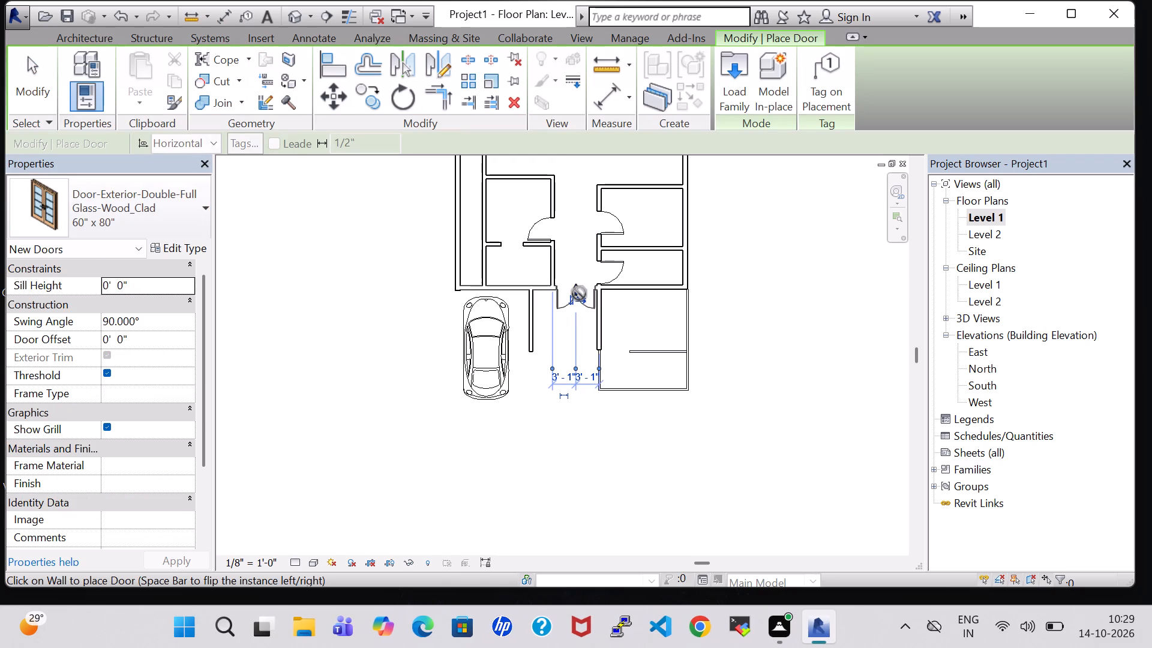
key("Escape")
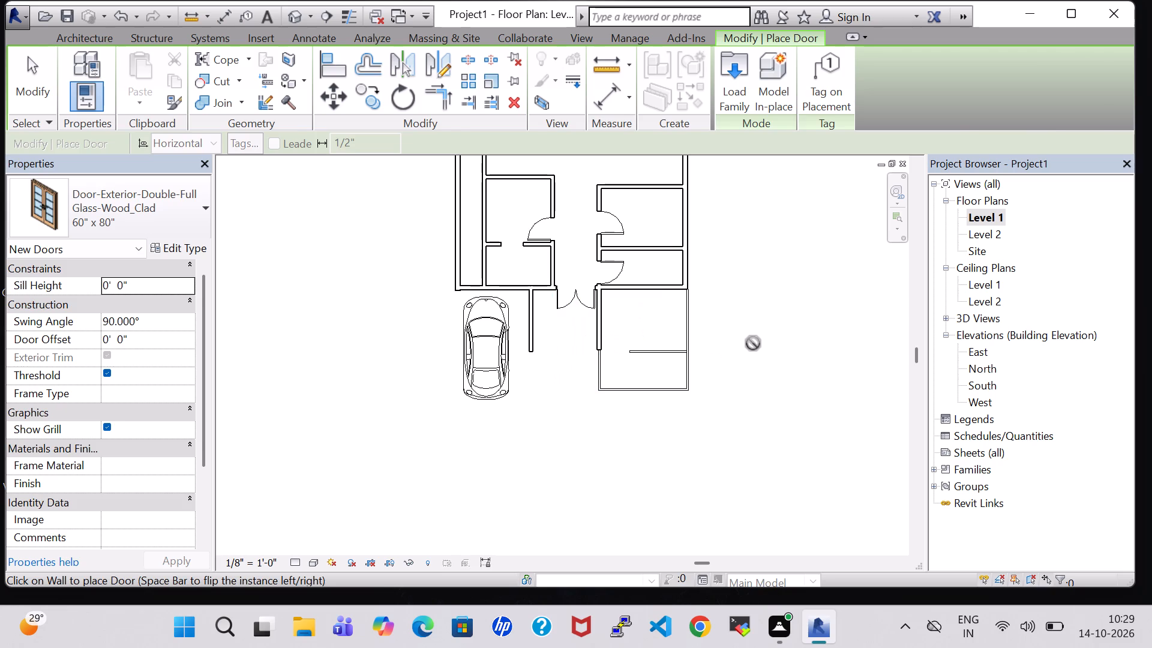
key("Escape")
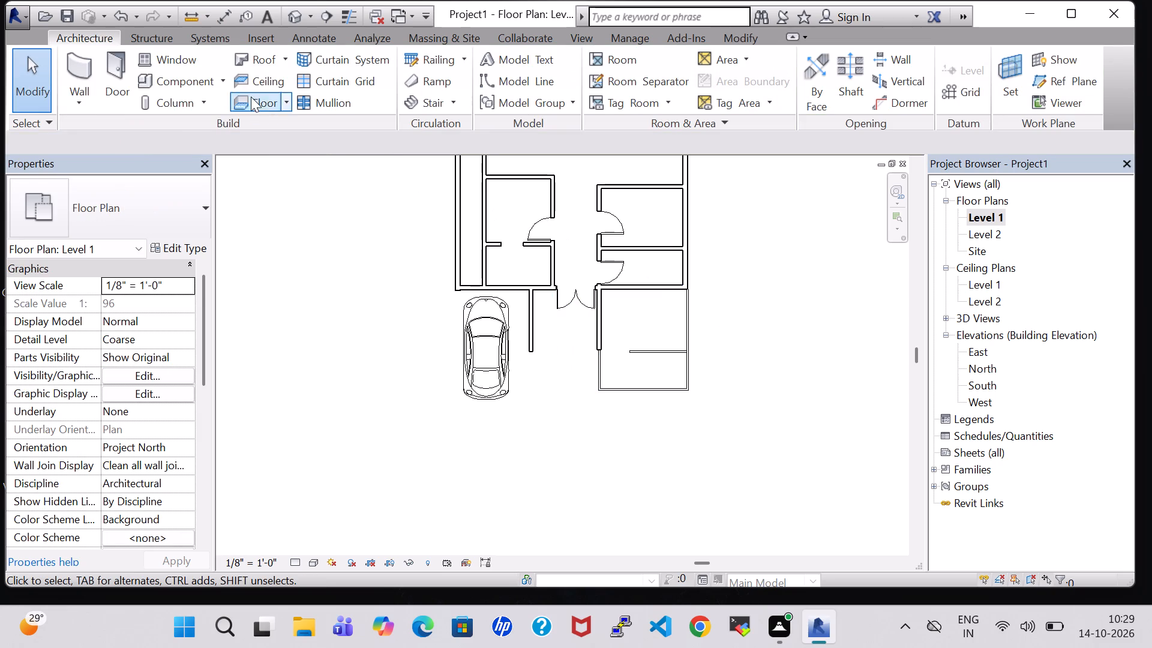
left_click(298, 15)
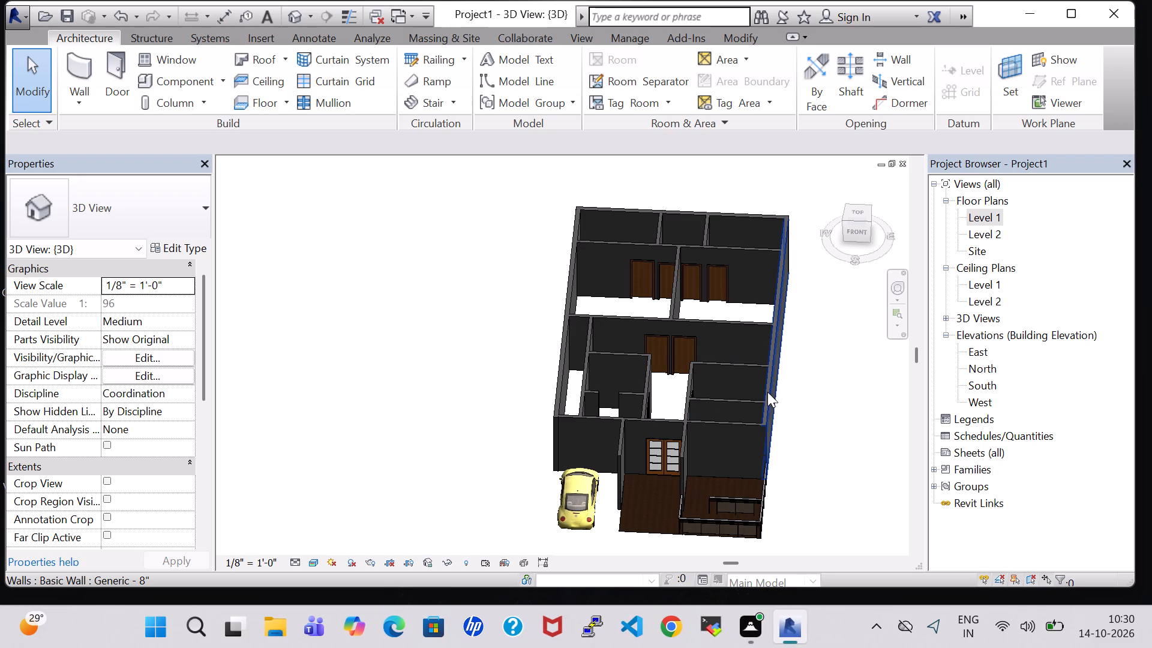
left_click(827, 377)
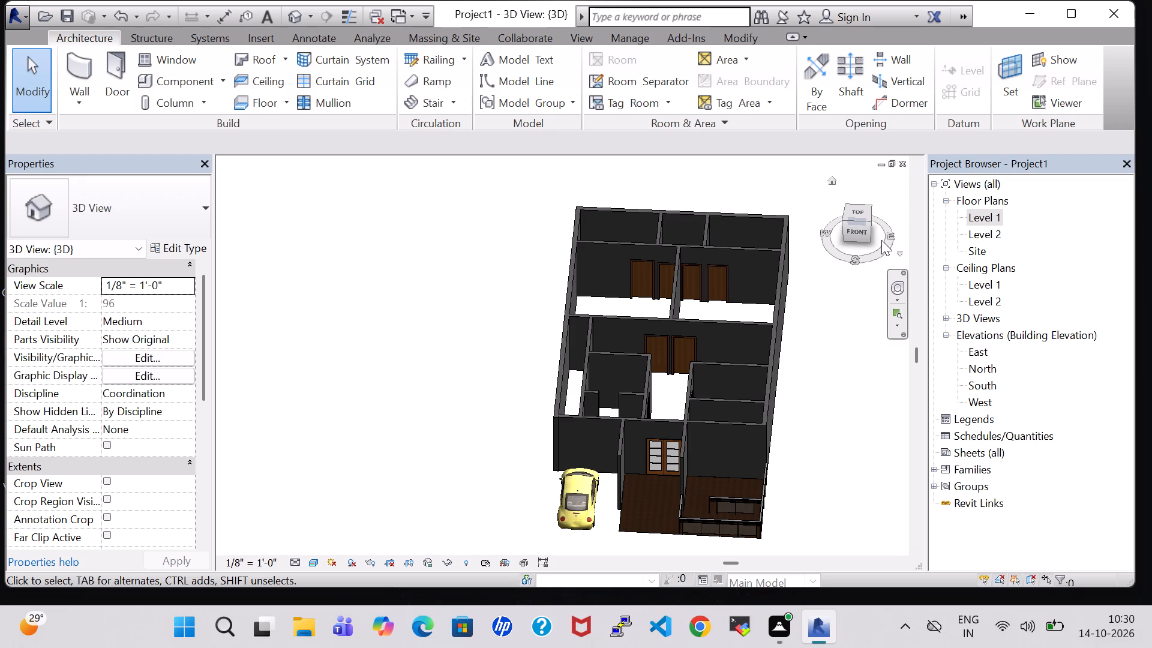
On Level 1, create a 3' 0" wide U-shaped winder stair to Level 2 behind the front railing, with its turn facing the passage partition.
double_click(988, 218)
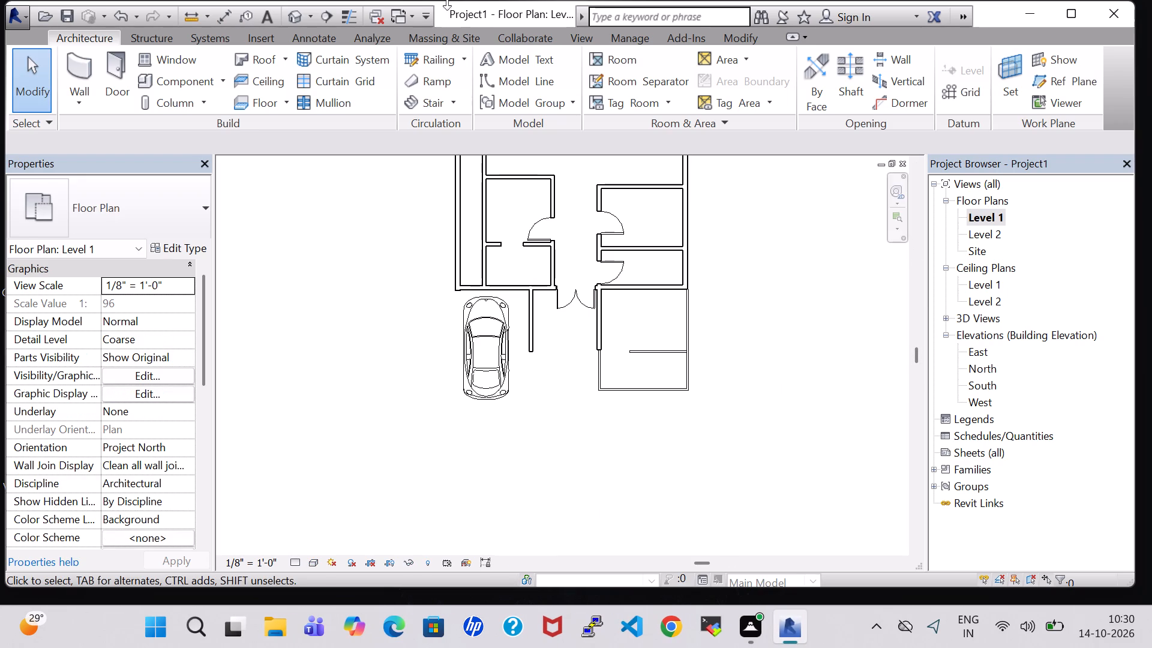
middle_click_drag(817, 295, 811, 430)
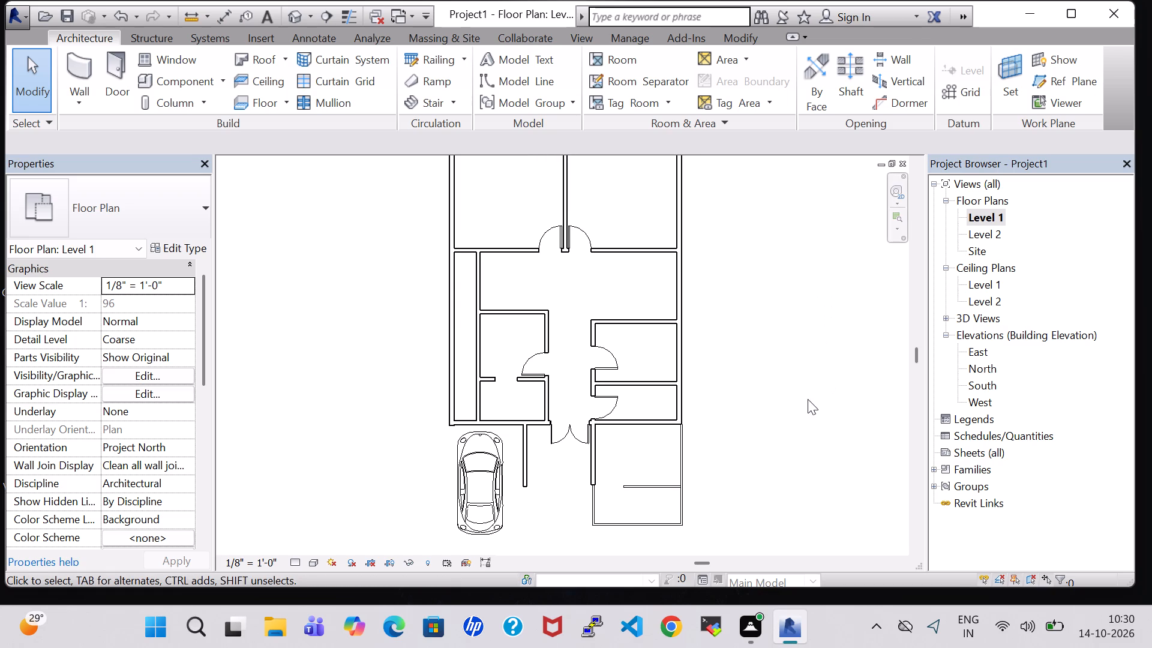
middle_click_drag(803, 368, 807, 402)
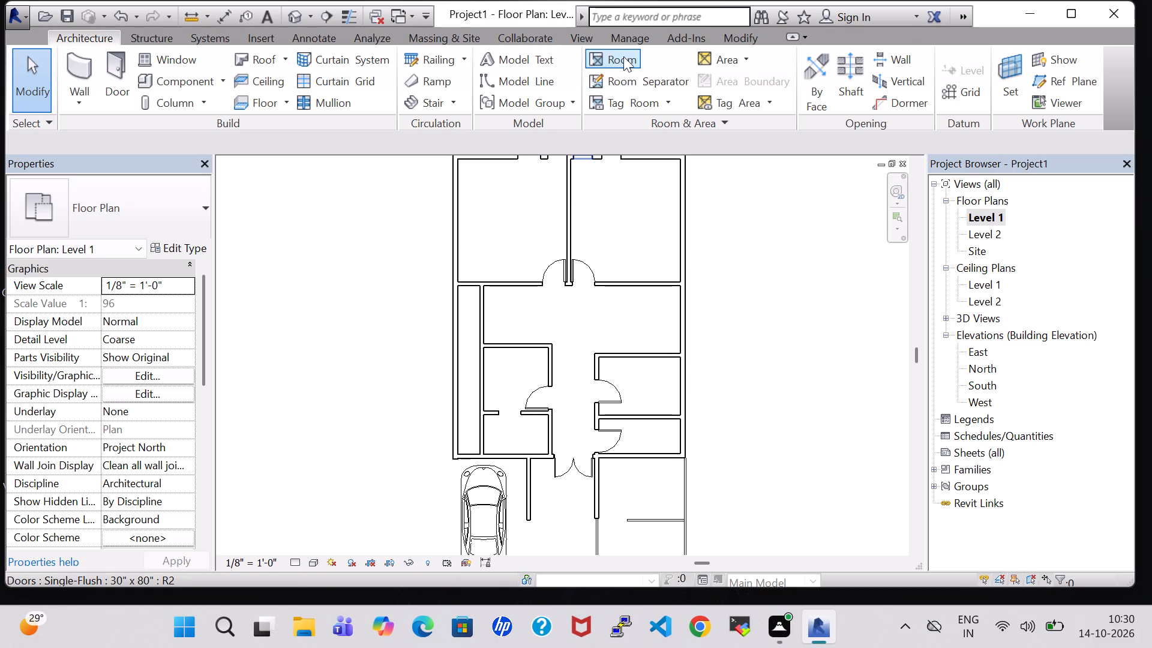
left_click(434, 103)
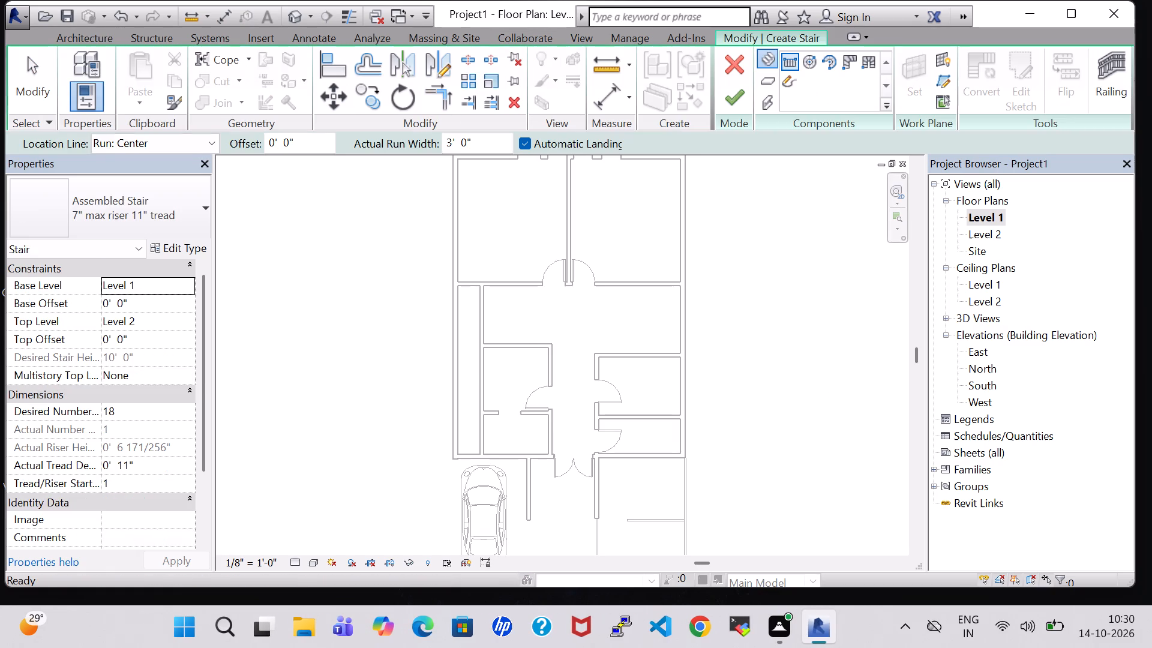
left_click(871, 68)
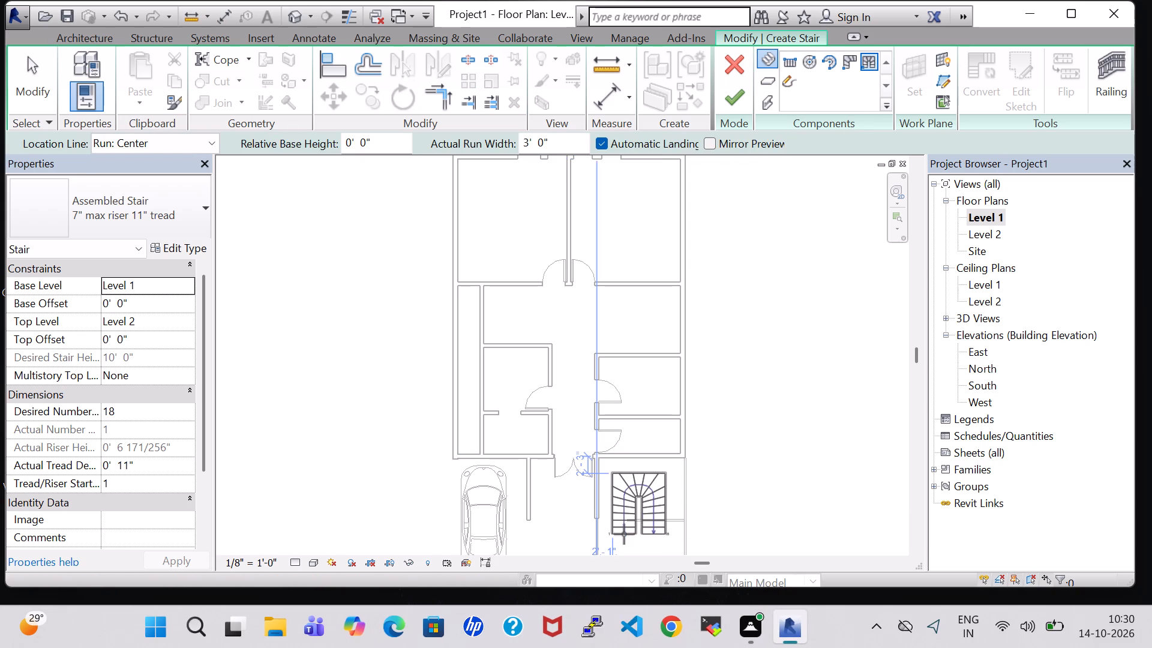
key("space")
key("space")
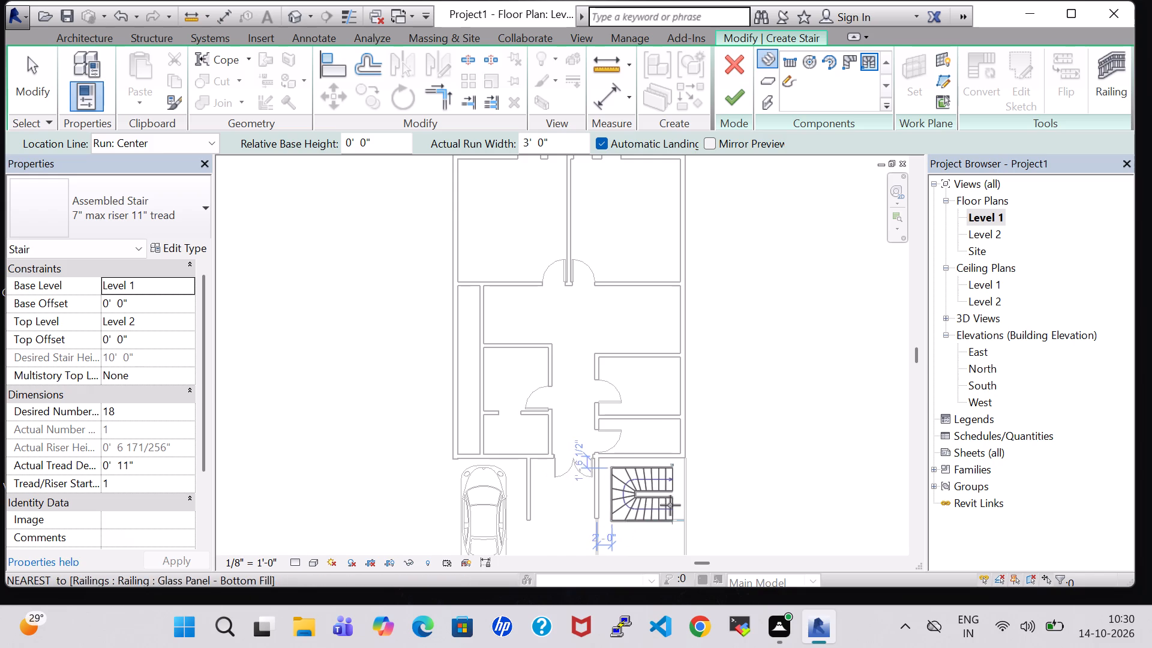
scroll(668, 505, "up", 7)
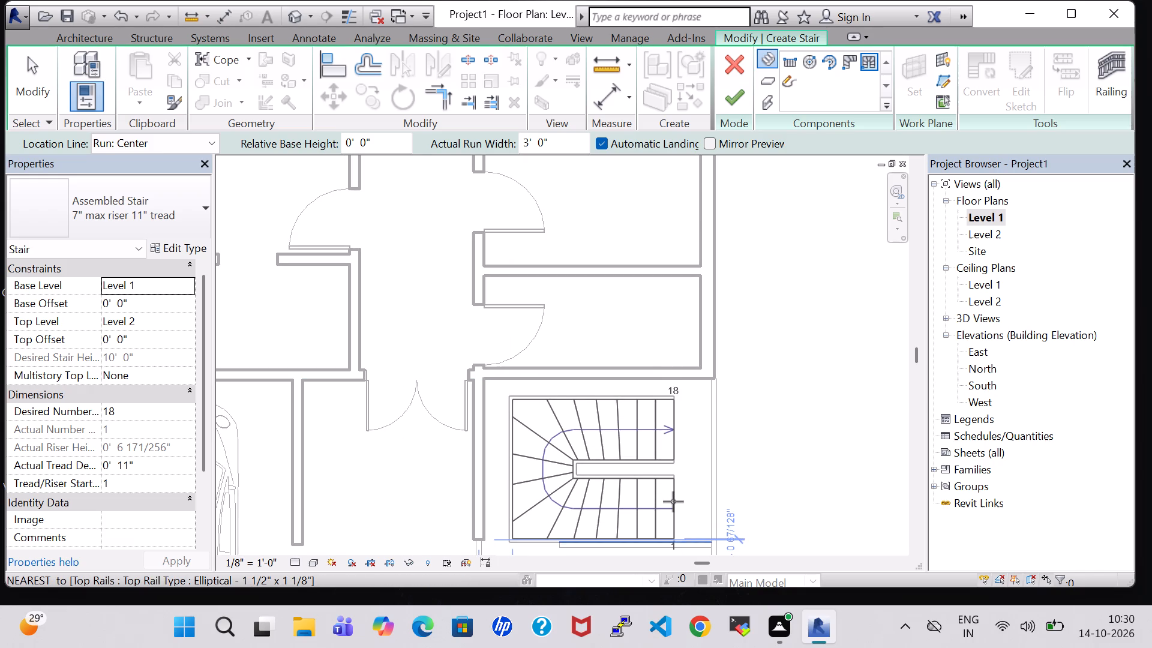
scroll(673, 502, "up", 3)
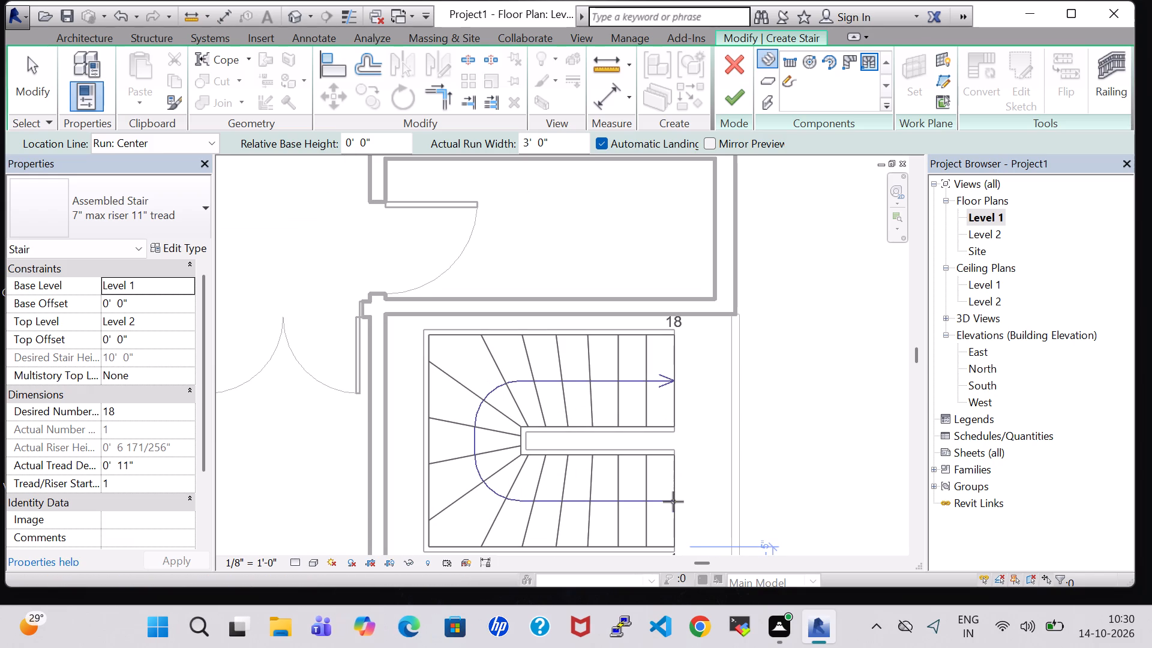
scroll(673, 502, "down", 1)
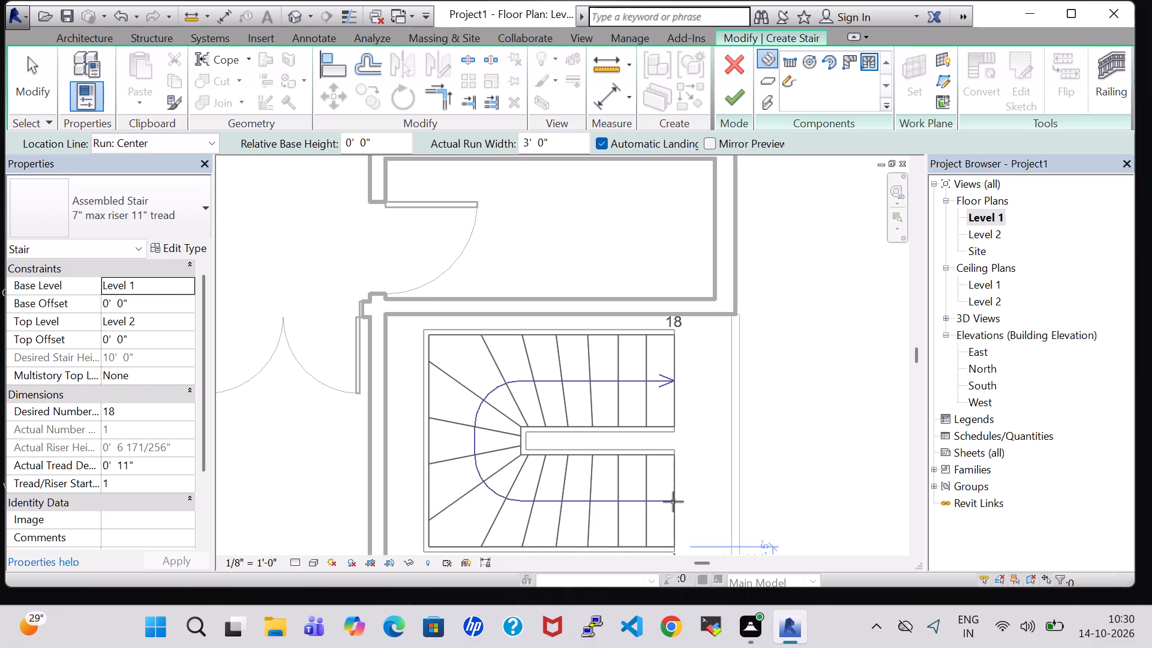
left_click(673, 502)
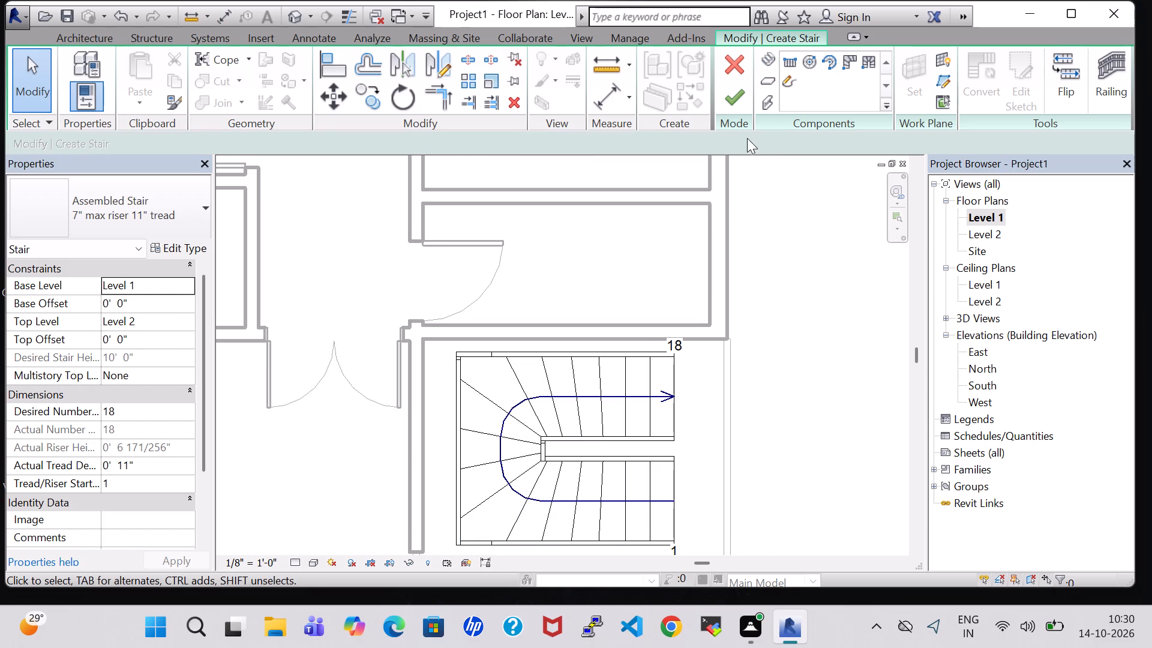
left_click(742, 100)
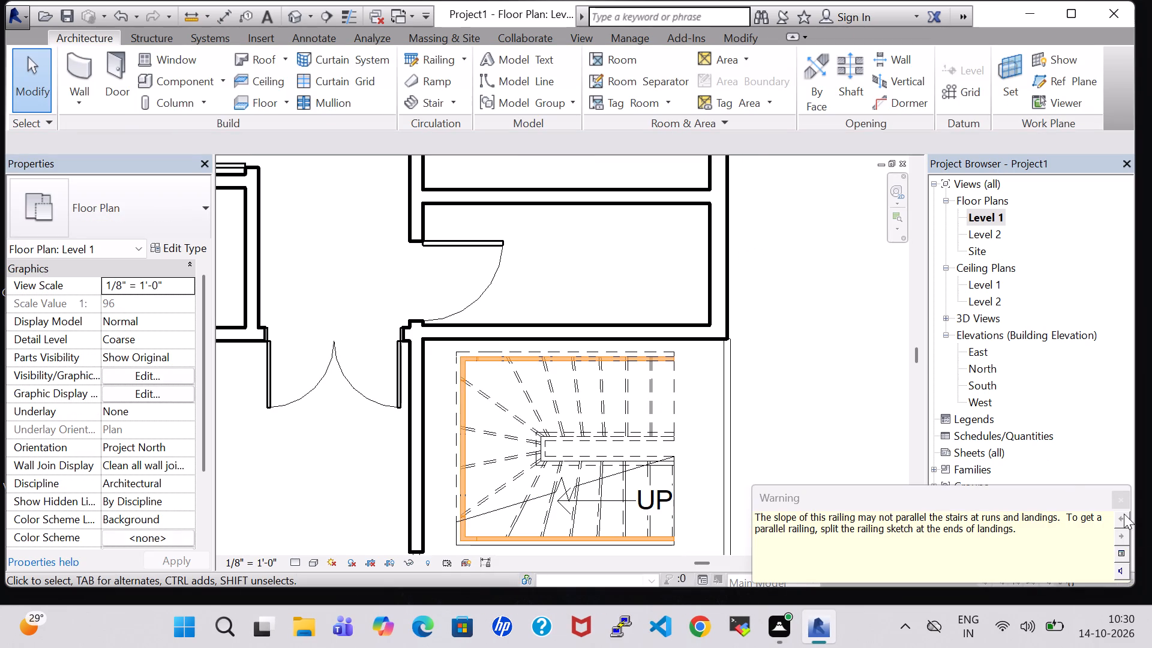
left_click(1125, 503)
Load the RPC Tree - Conifer.0001 planting family and place two Chinese Juniper - 7' trees side by side in the railed strip before the stair.
scroll(865, 326, "down", 4)
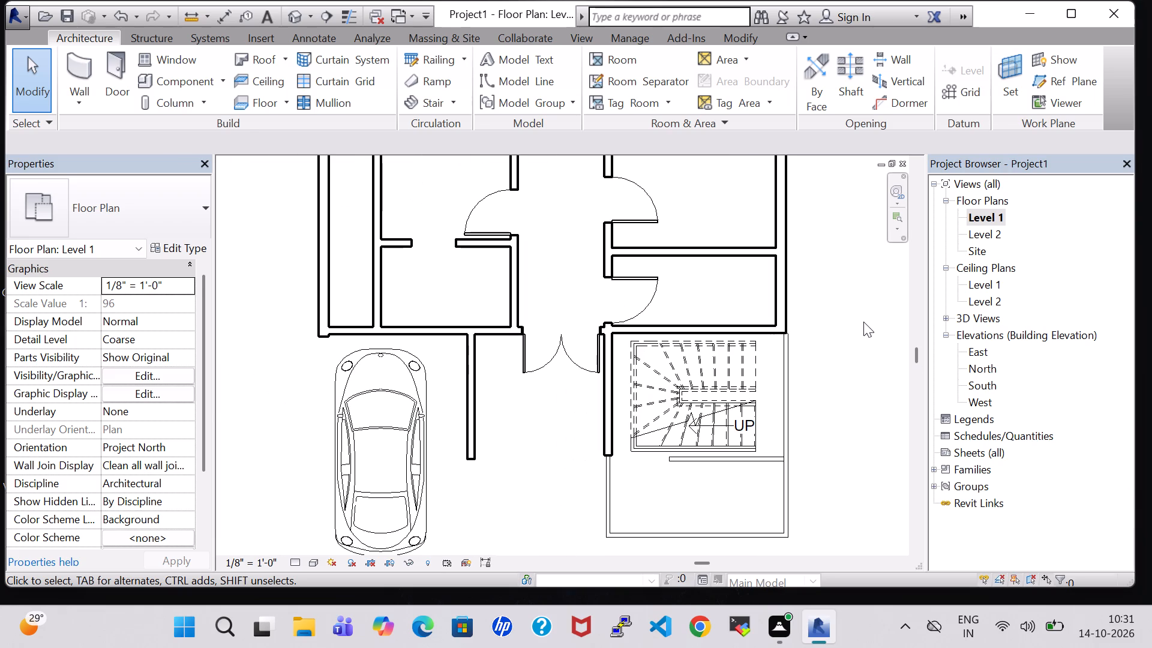
scroll(863, 322, "down", 1)
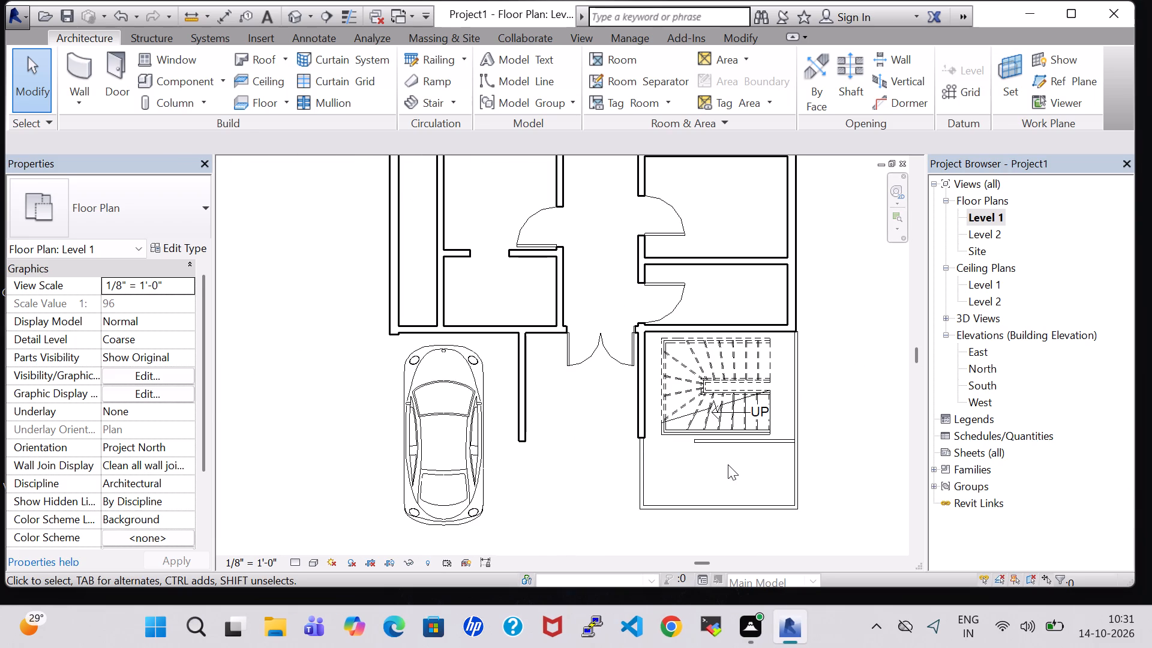
left_click(171, 73)
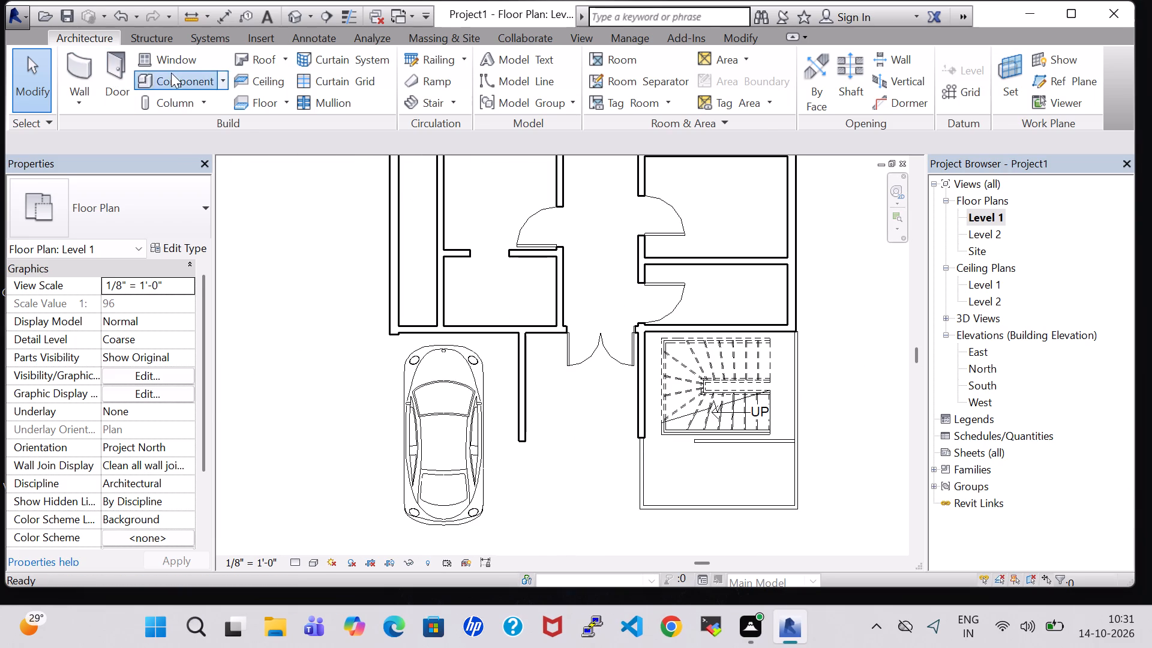
left_click(739, 107)
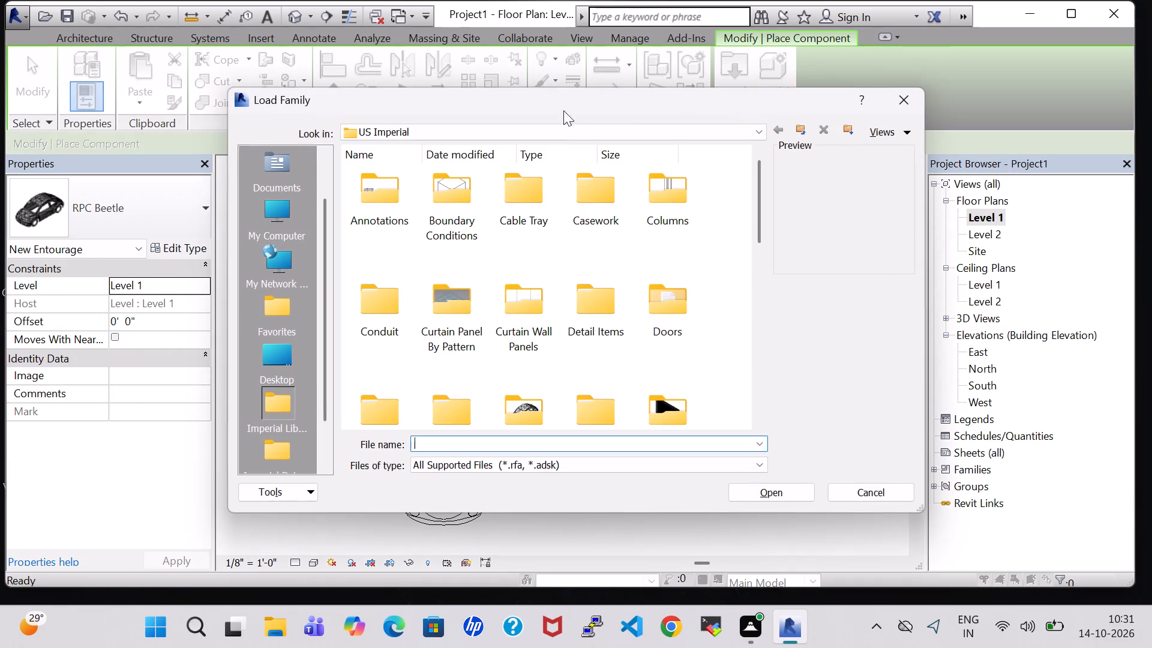
left_click(535, 403)
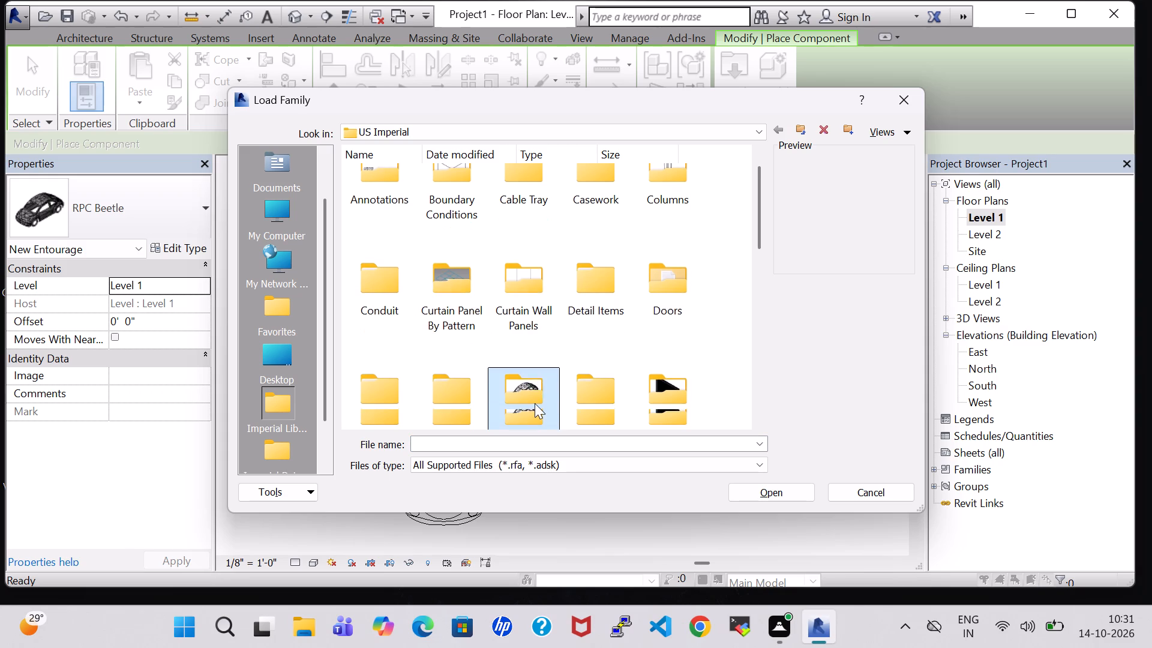
key("p")
double_click(458, 203)
double_click(460, 200)
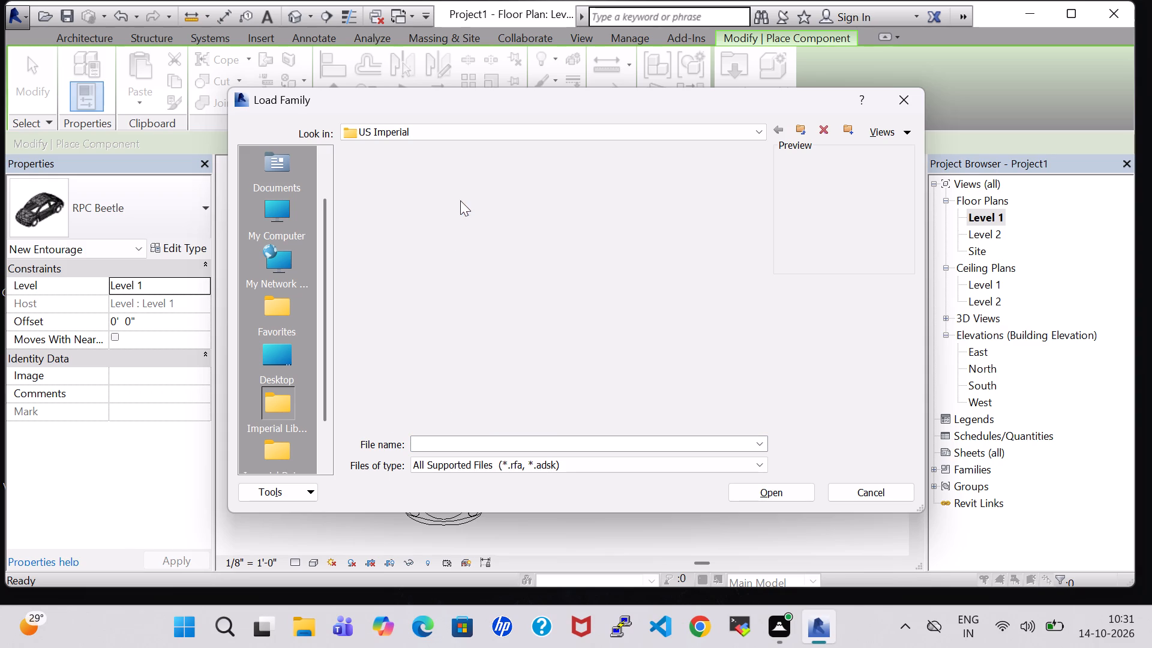
left_click(515, 211)
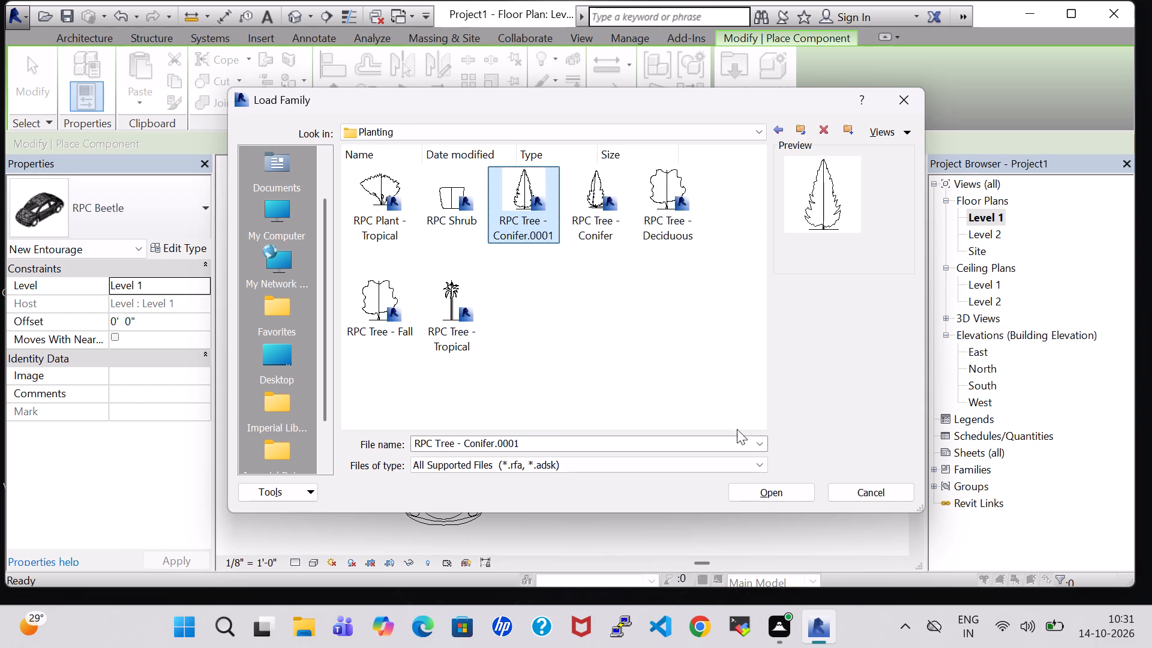
left_click(763, 497)
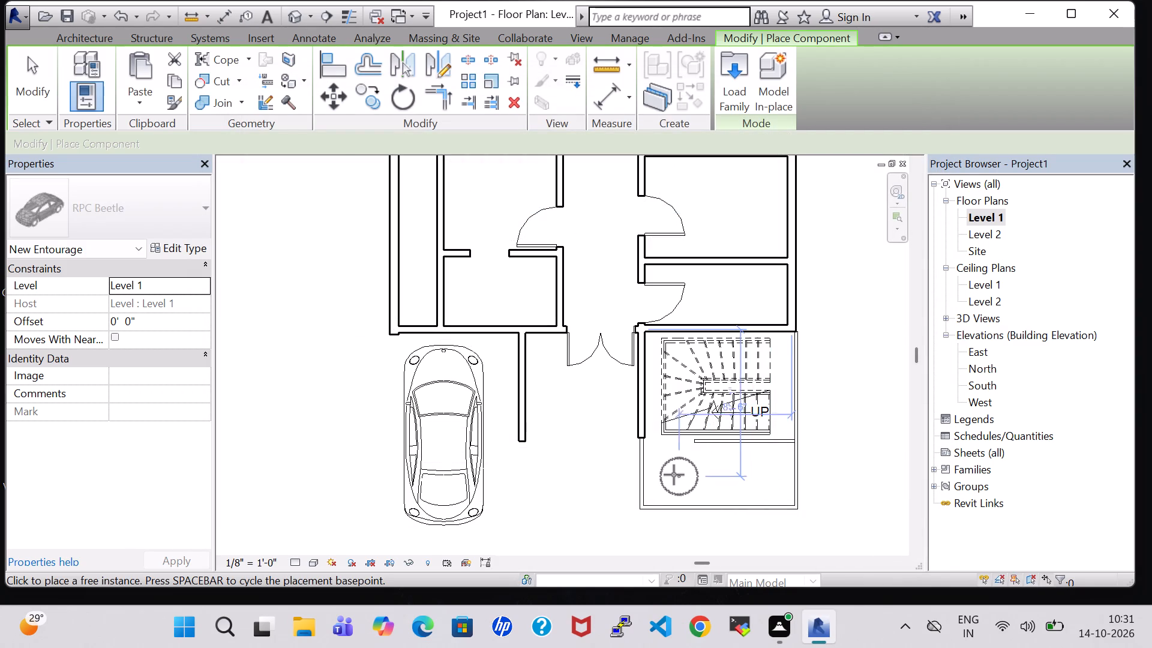
left_click(674, 475)
left_click(768, 476)
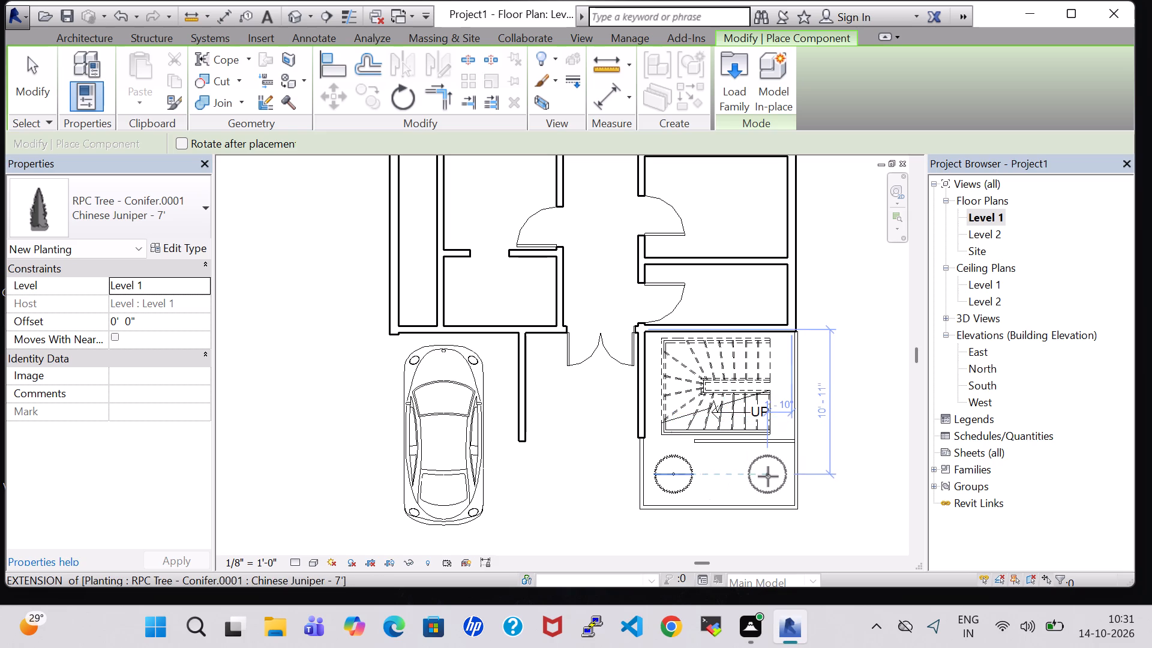
key("Escape")
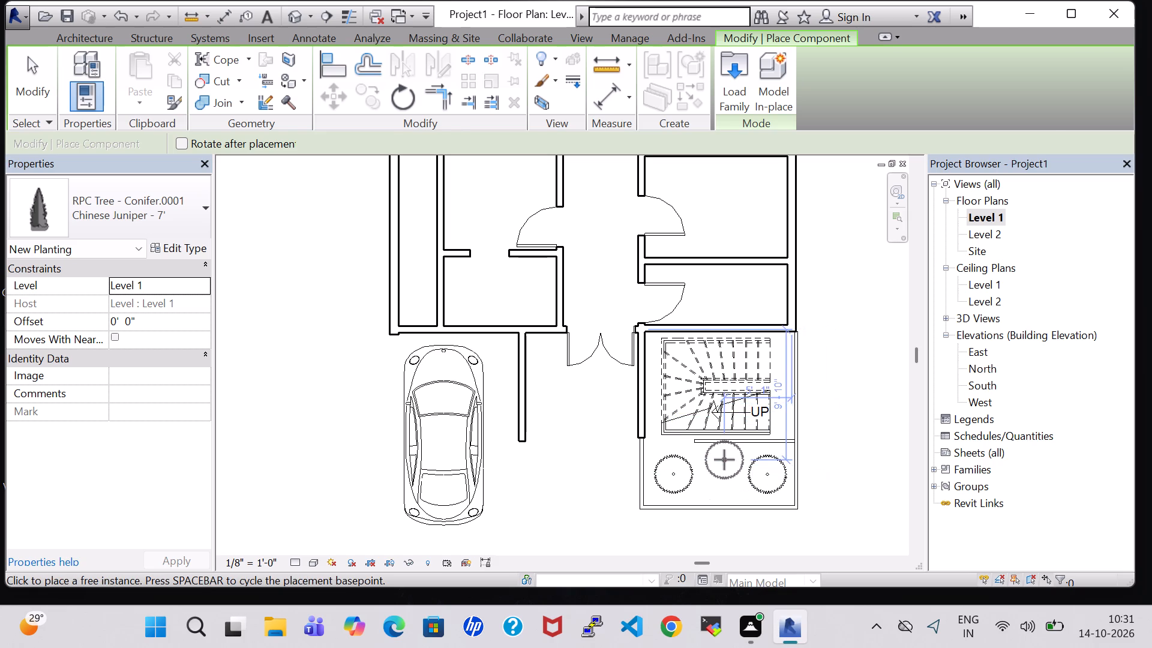
key("Escape")
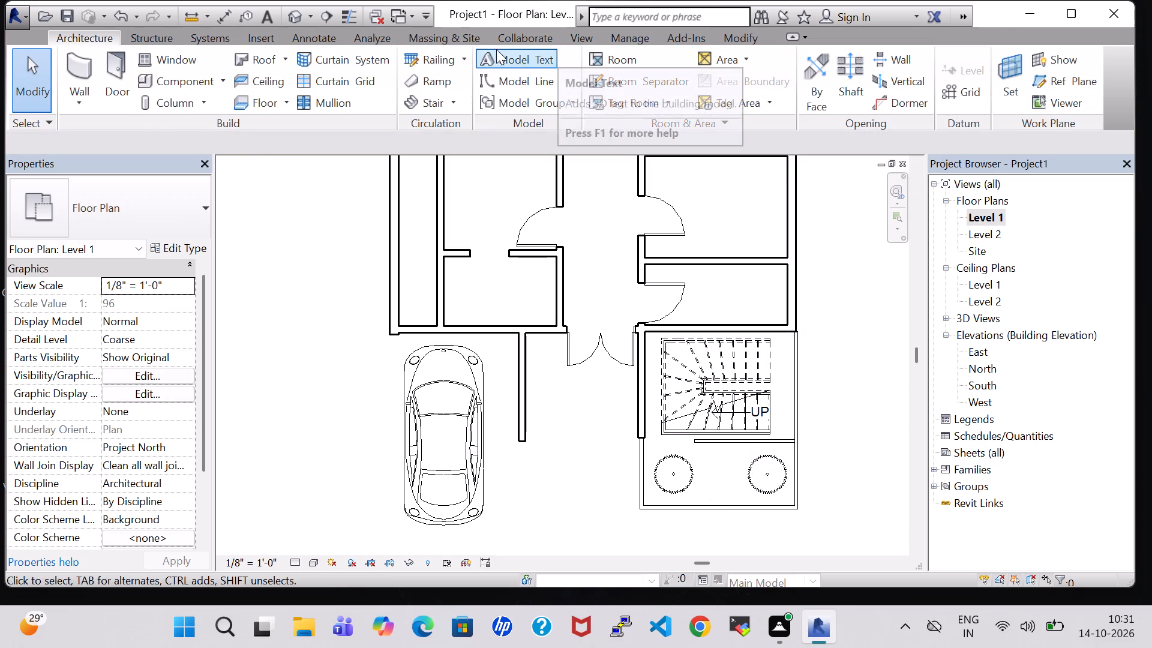
Place a 9' x 18' - 90 deg Parking Space around the car, with its corner near the house's outer front wall corner.
left_click(455, 41)
left_click(541, 78)
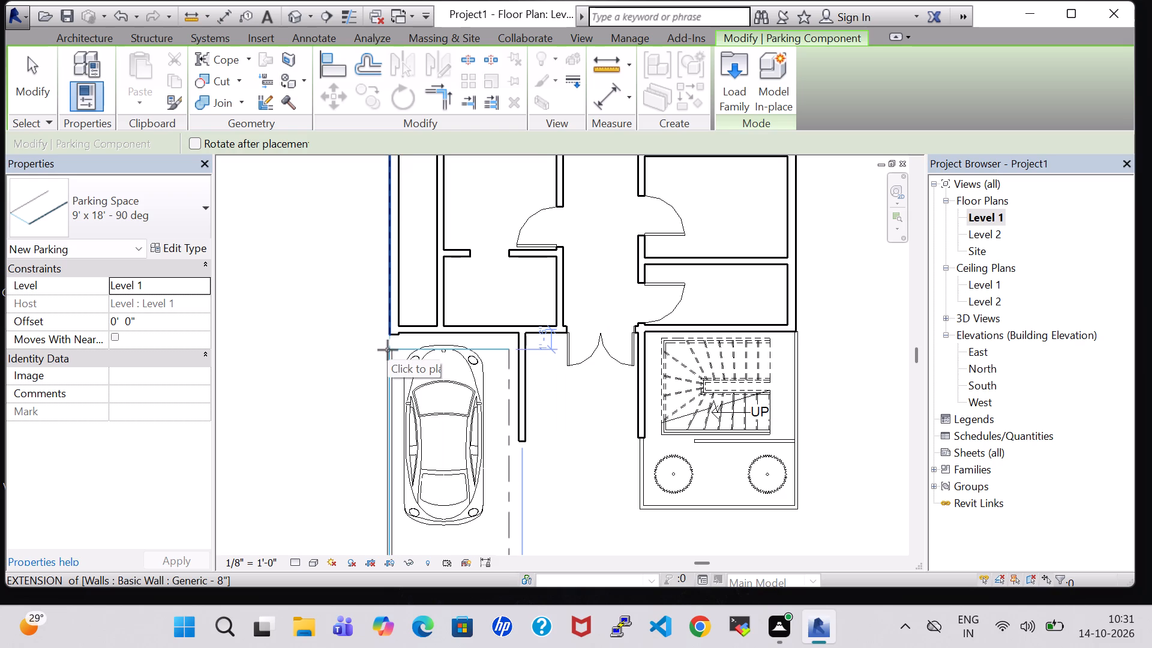
scroll(388, 345, "up", 2)
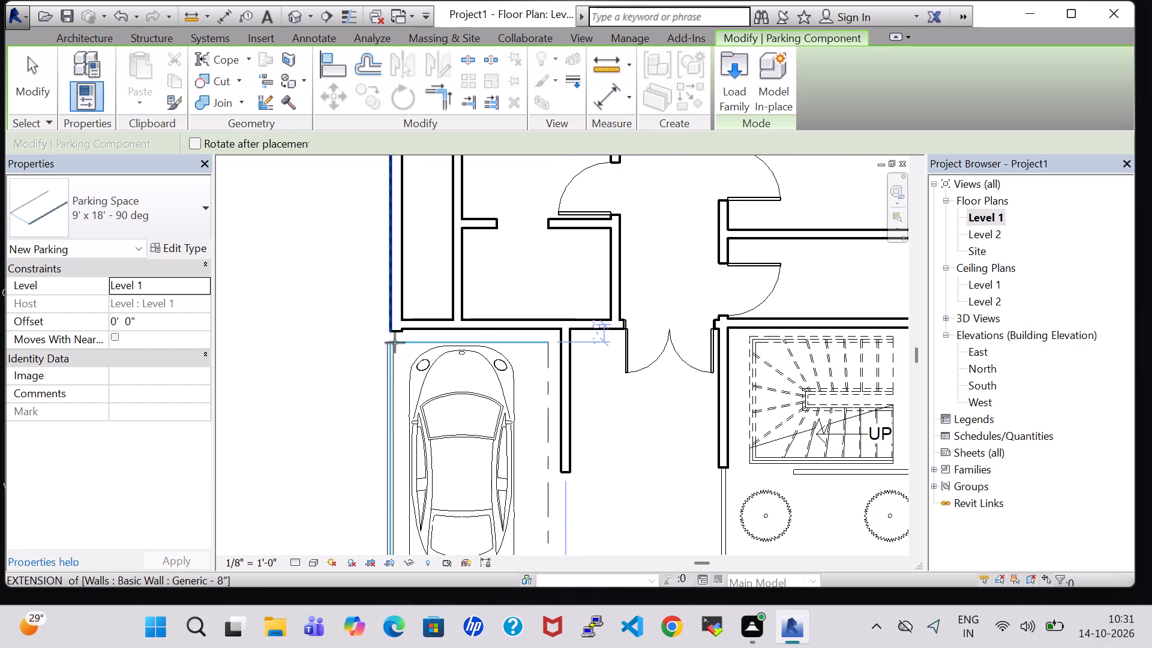
scroll(389, 341, "up", 6)
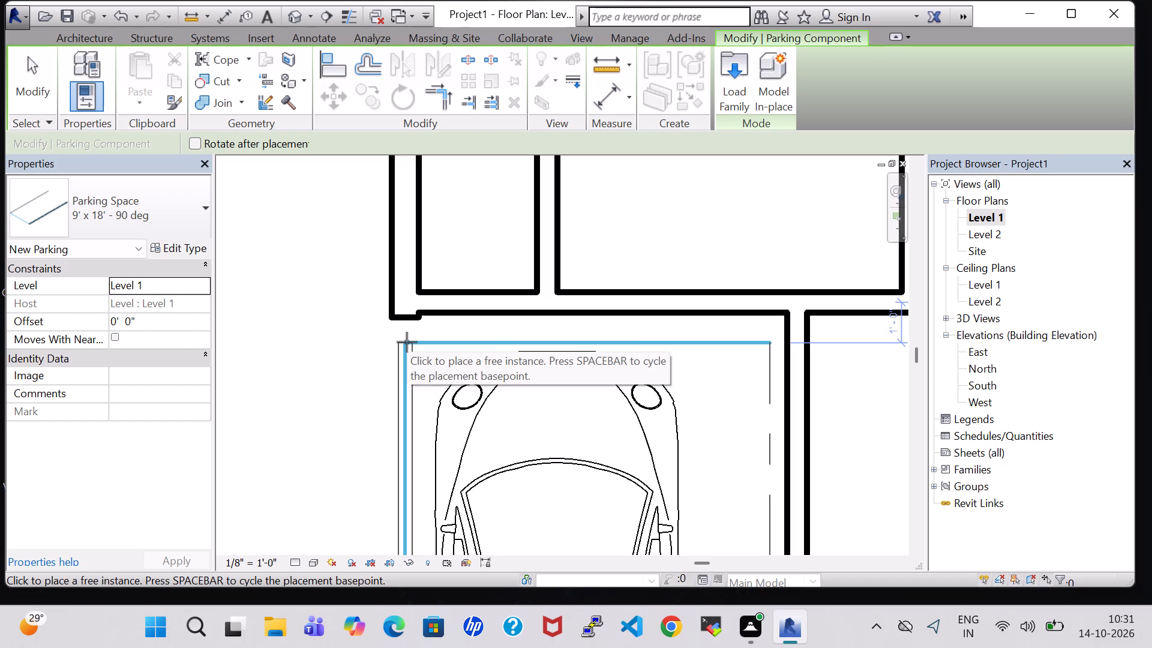
left_click(407, 342)
scroll(407, 342, "down", 8)
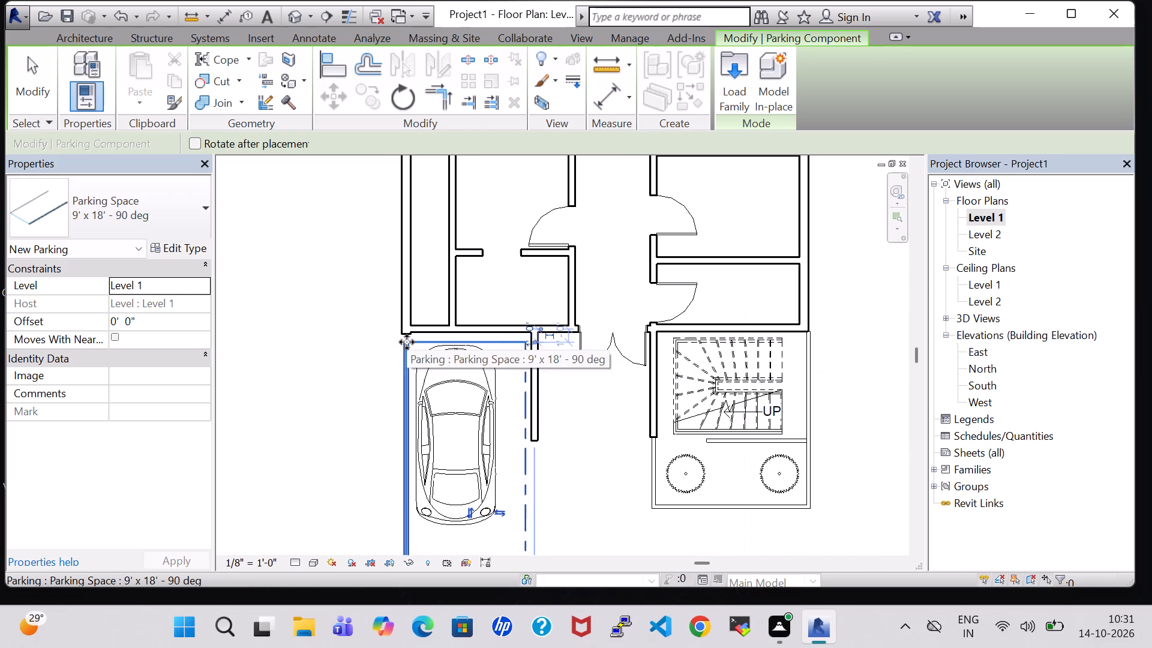
In 3D, extend the parking toposurface with points at 0' 0" elevation beside the passage floor's front corner and the partition wall's two ends.
key("Escape")
key("Escape")
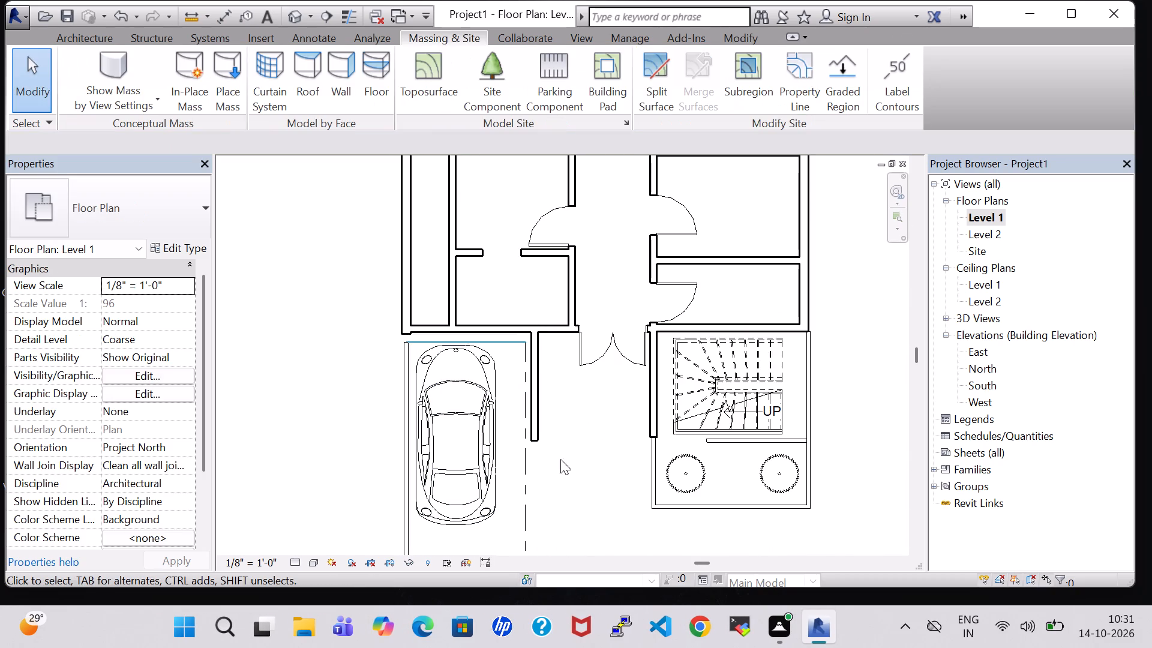
left_click(579, 471)
left_click(299, 17)
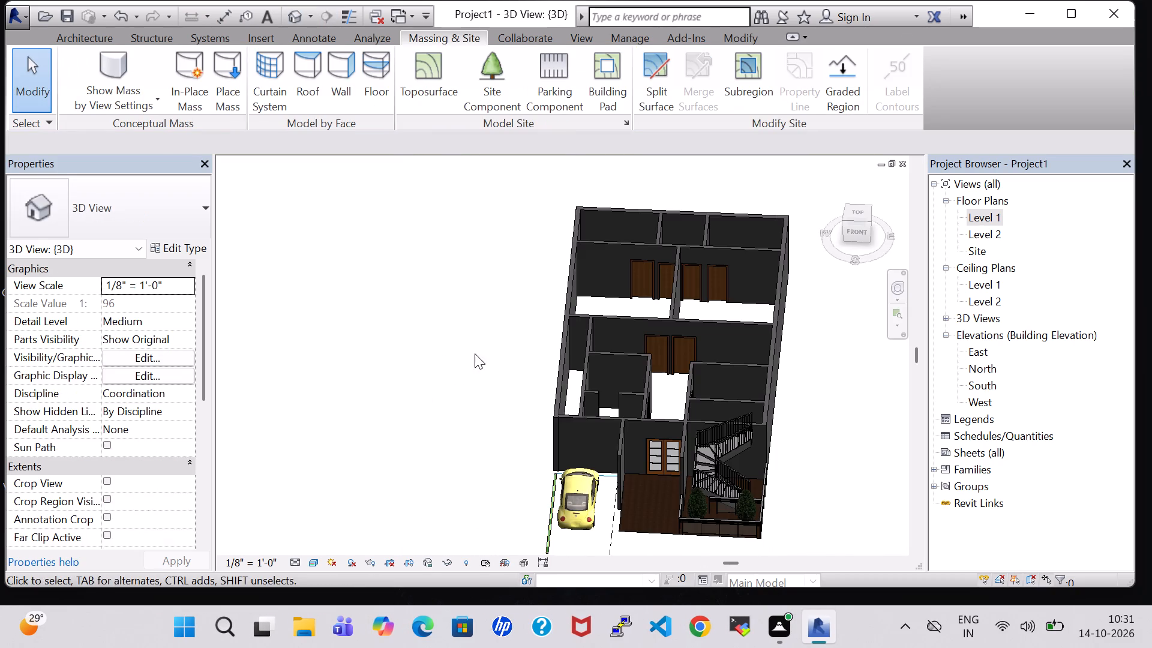
middle_click_drag(824, 490, 830, 427)
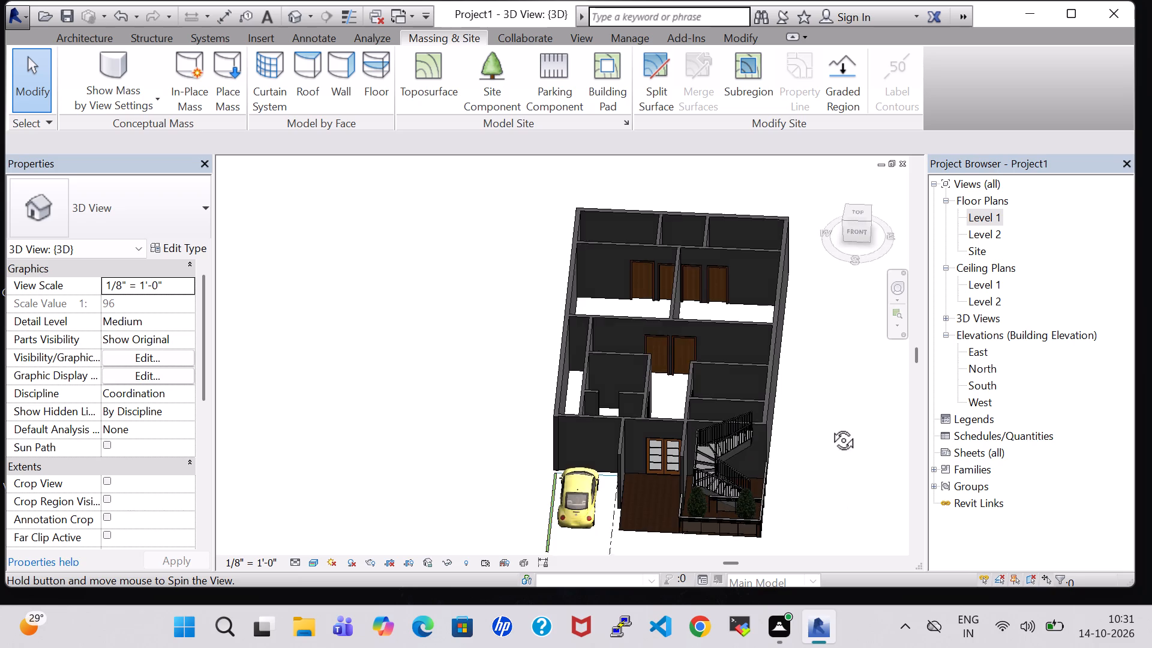
middle_click_drag(830, 427, 823, 510)
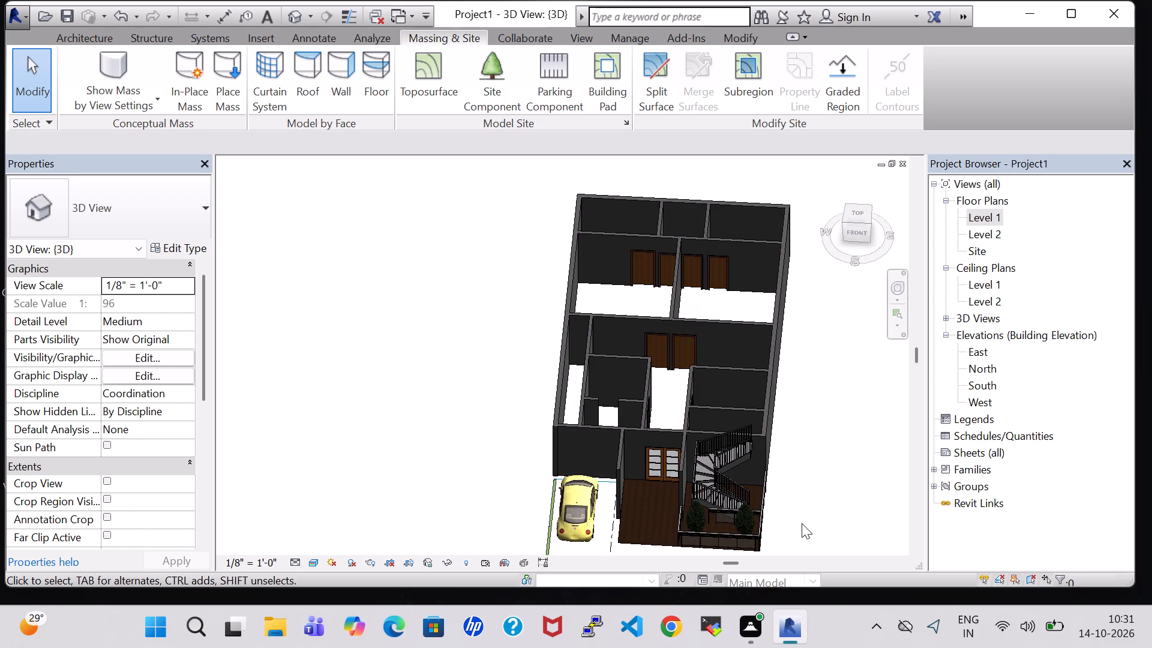
middle_click_drag(802, 523, 821, 451, "shift")
scroll(802, 523, "up", 1, "shift")
scroll(715, 490, "up", 9)
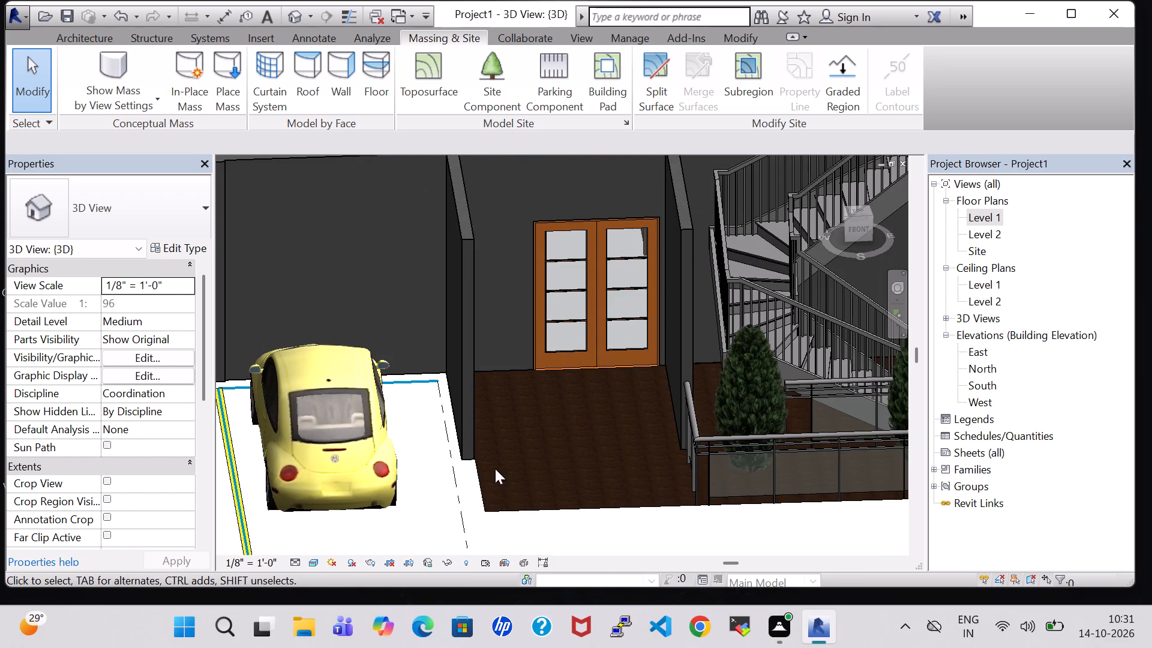
left_click(484, 482)
left_click(733, 103)
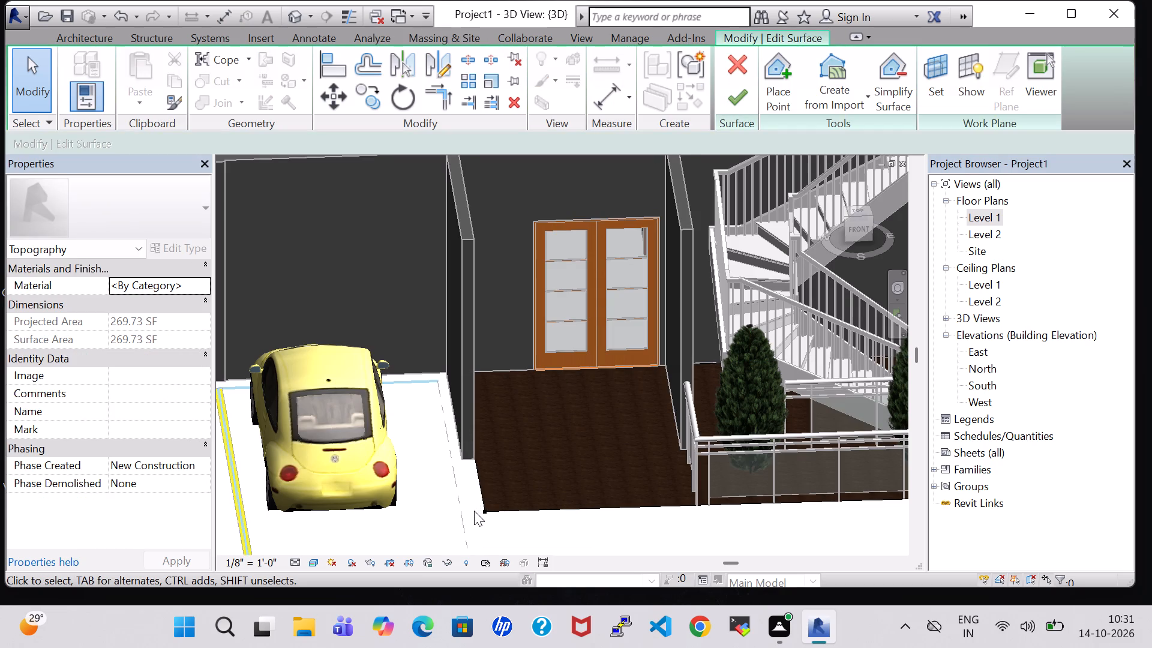
left_click(777, 70)
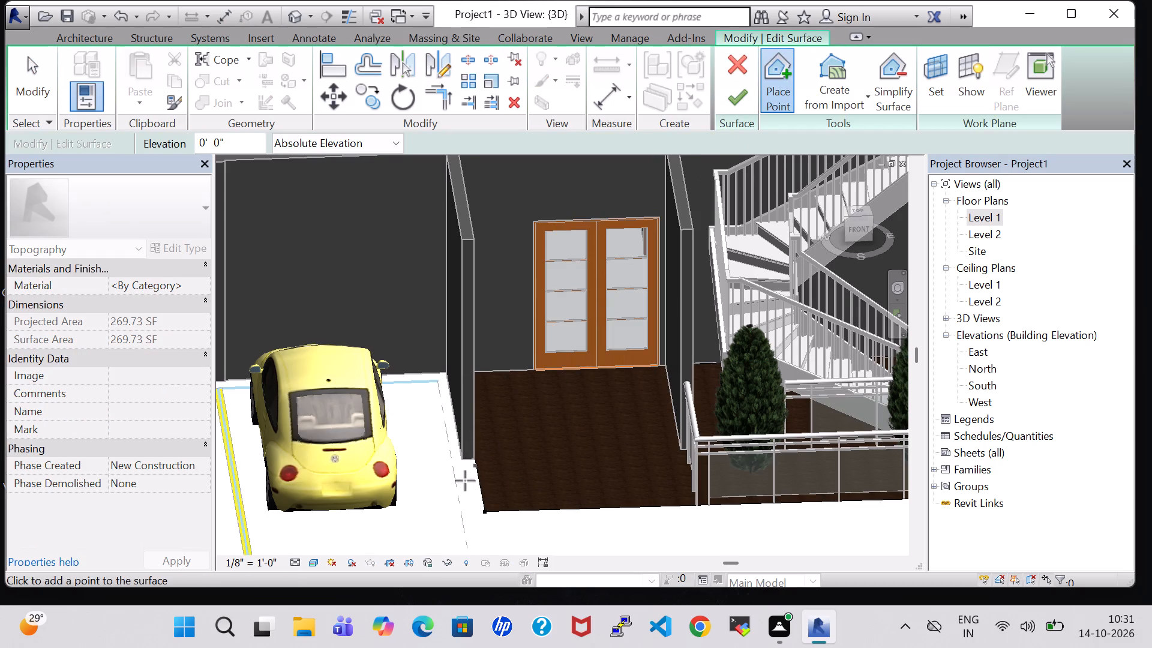
left_click(473, 511)
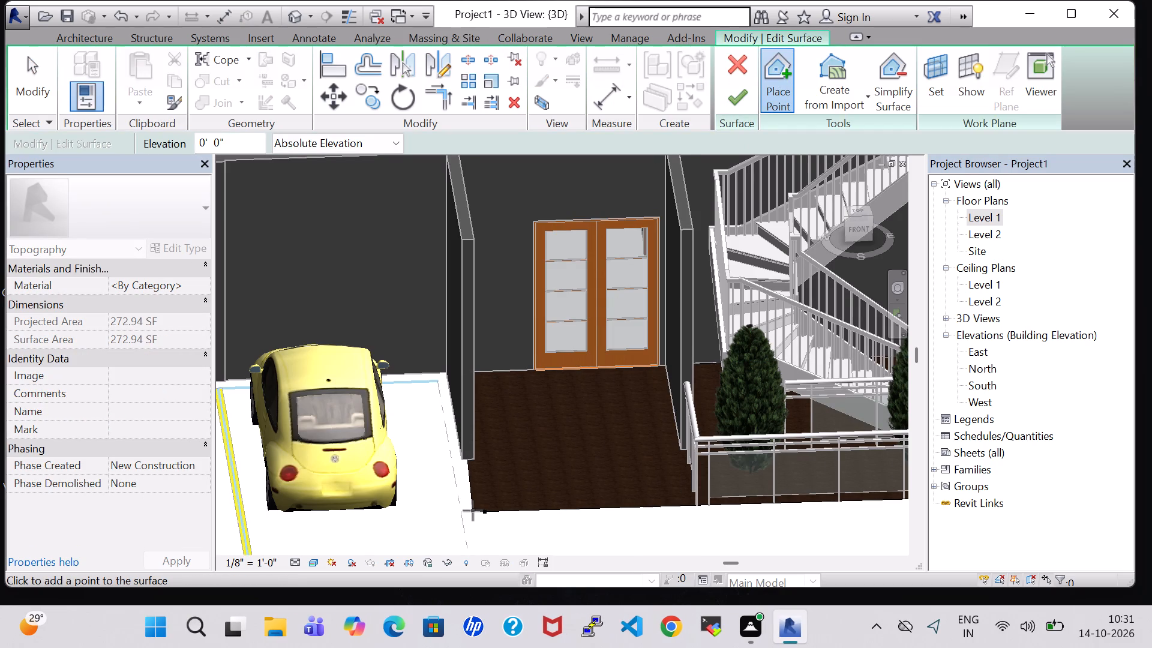
left_click(465, 461)
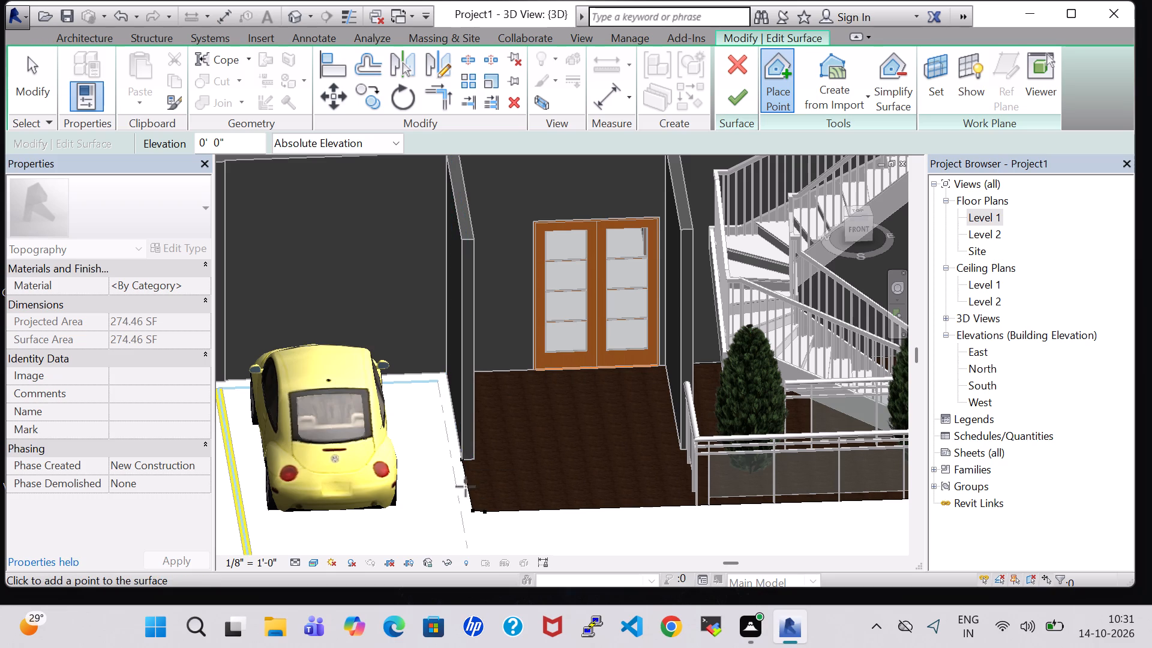
left_click(445, 373)
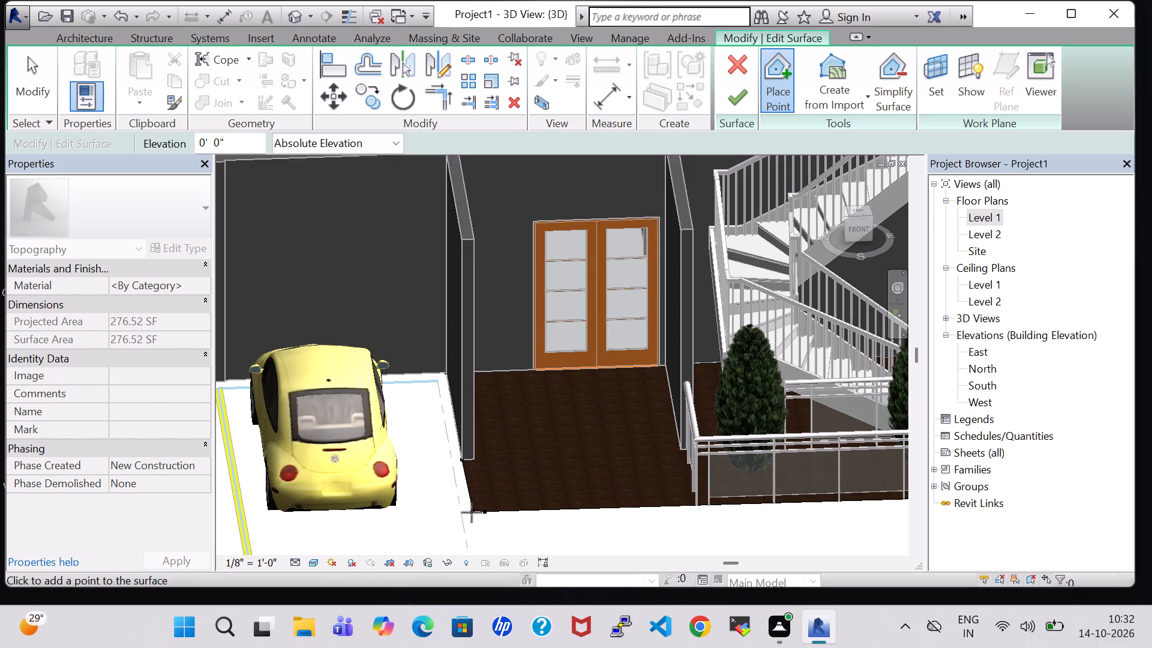
left_click(472, 512)
left_click(751, 91)
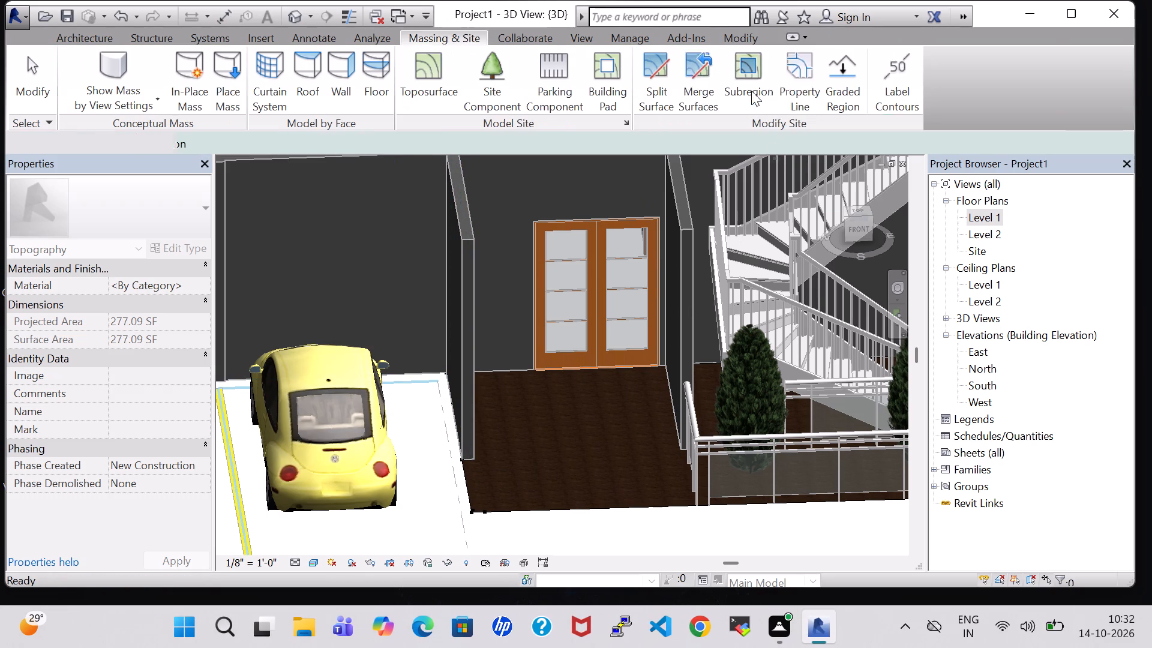
Delete the short glass panel railing between the stair and the two juniper trees.
scroll(572, 346, "down", 4)
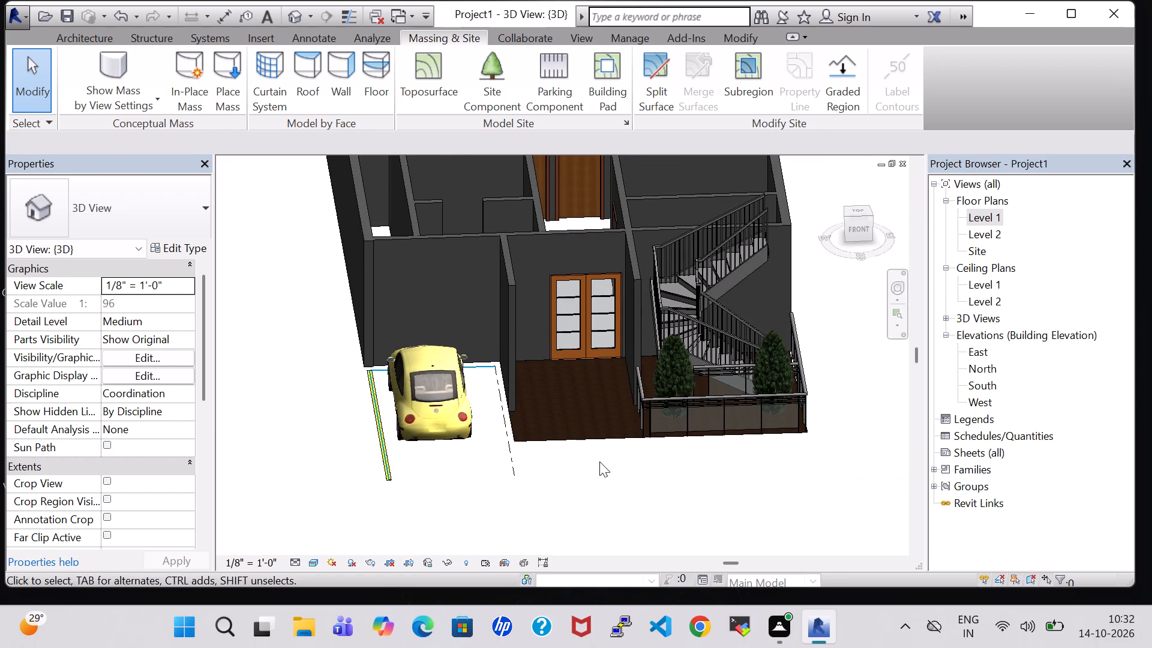
middle_click_drag(599, 462, 588, 485)
middle_click_drag(803, 337, 793, 418, "shift")
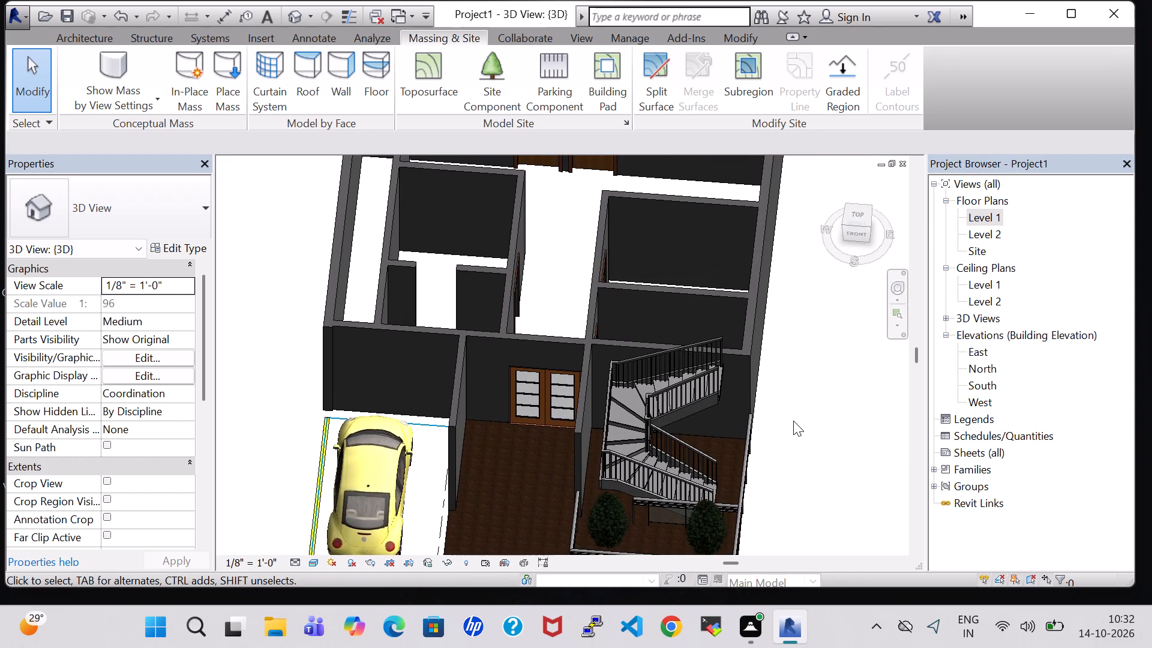
left_click(663, 513)
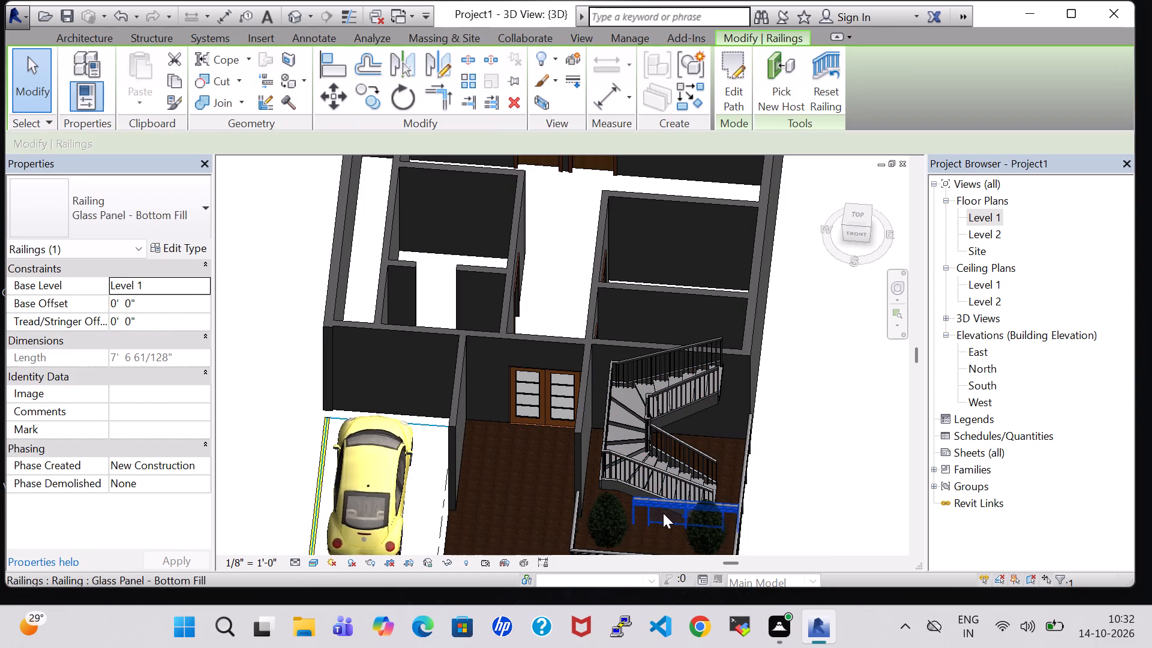
key("Delete")
left_click(828, 448)
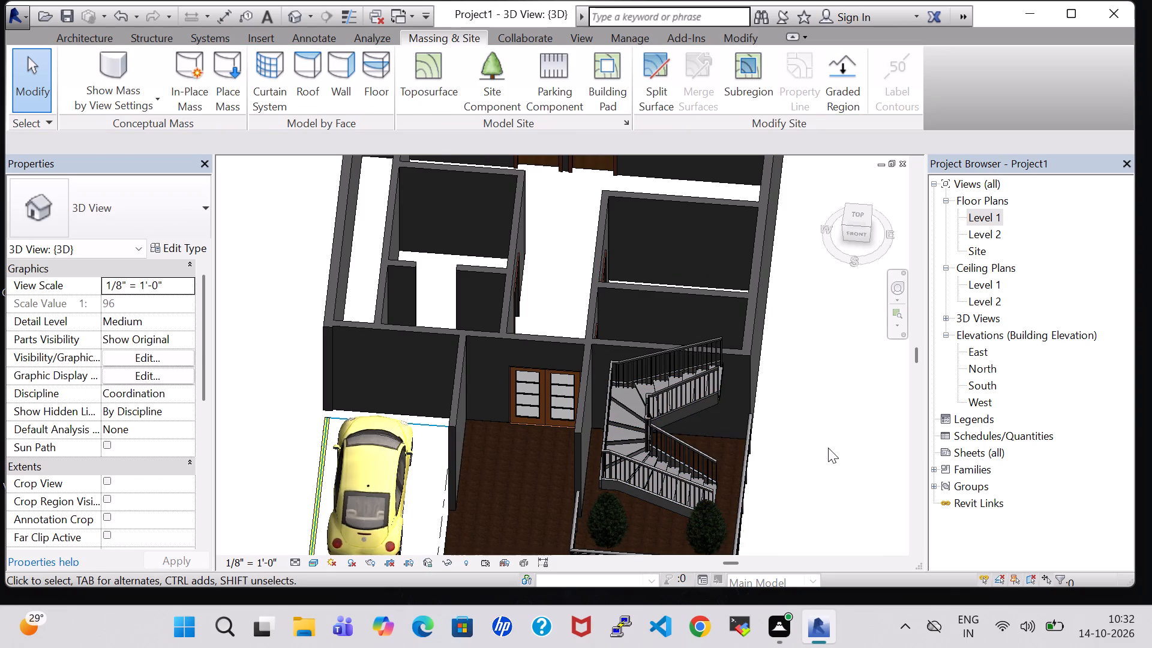
Nudge both juniper trees one increment toward the front railing, and the outer one two increments toward the outer side railing.
middle_click_drag(790, 476, 854, 375)
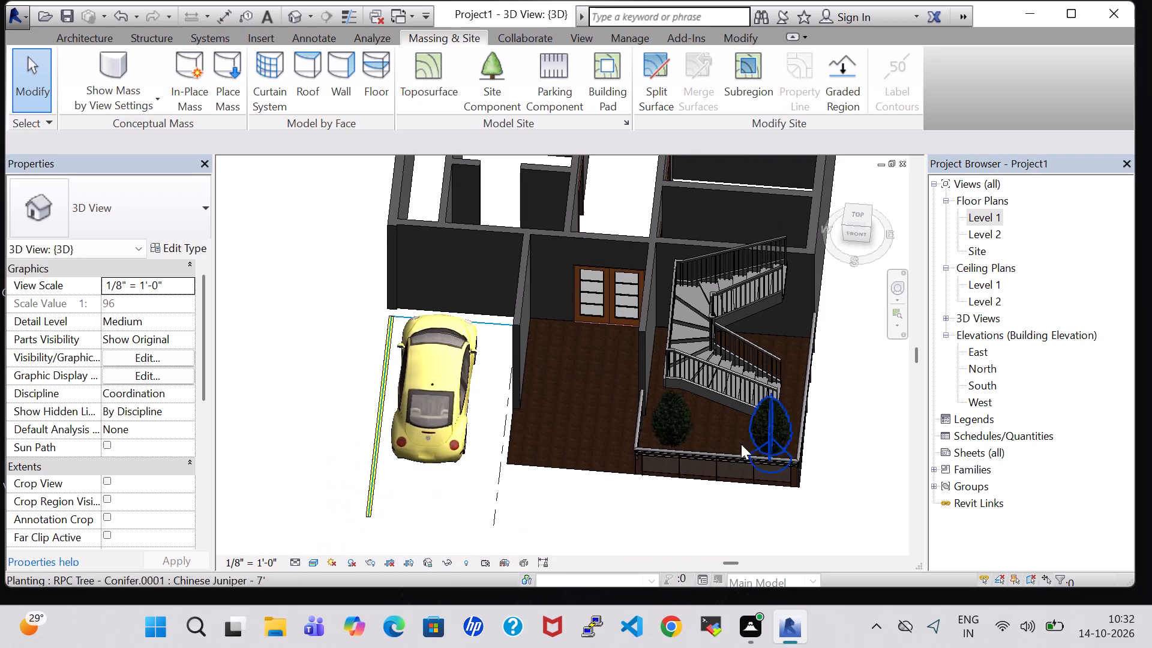
left_click(682, 414)
key("Down")
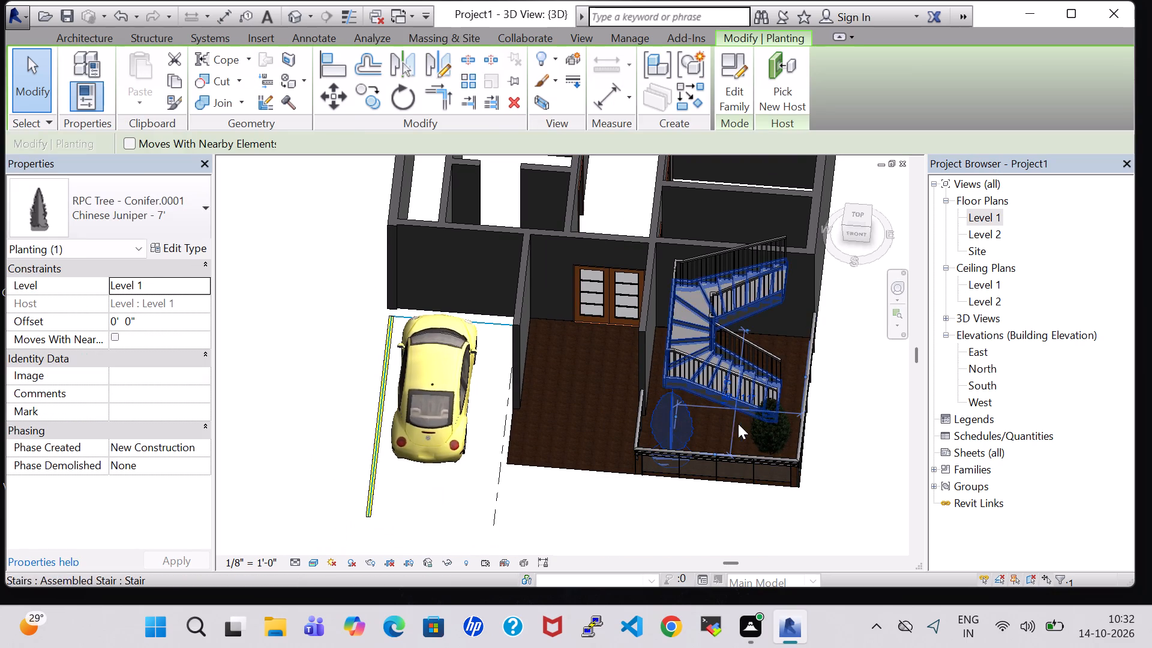
left_click(758, 426)
left_click(772, 433)
key("Down")
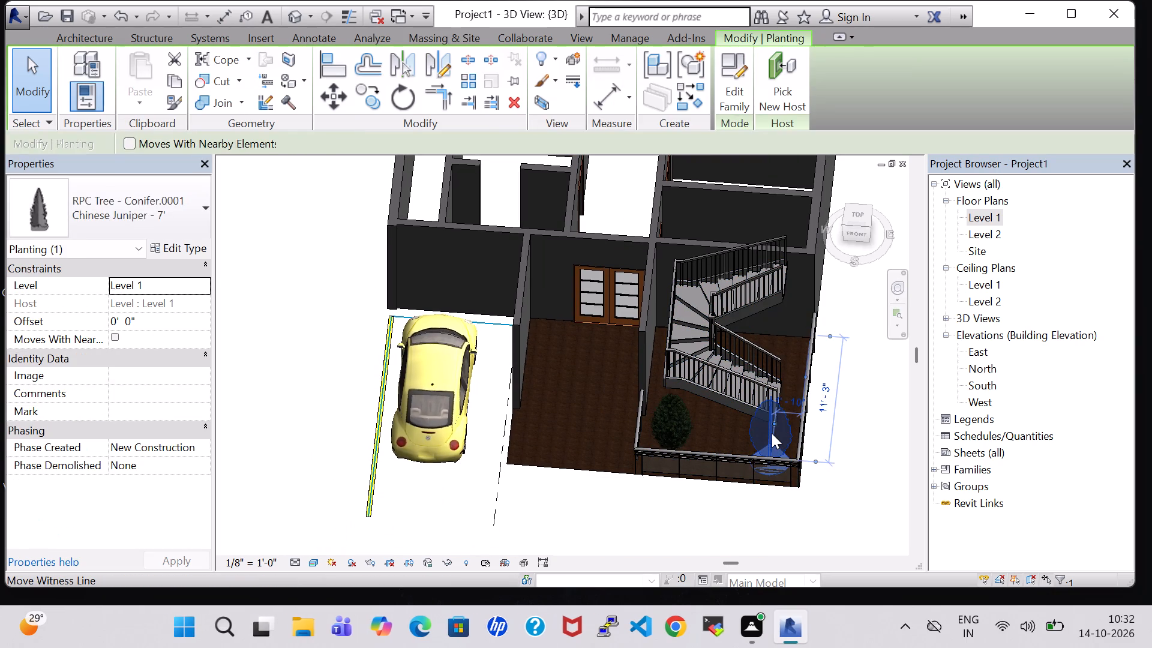
key("Right")
key("Right")
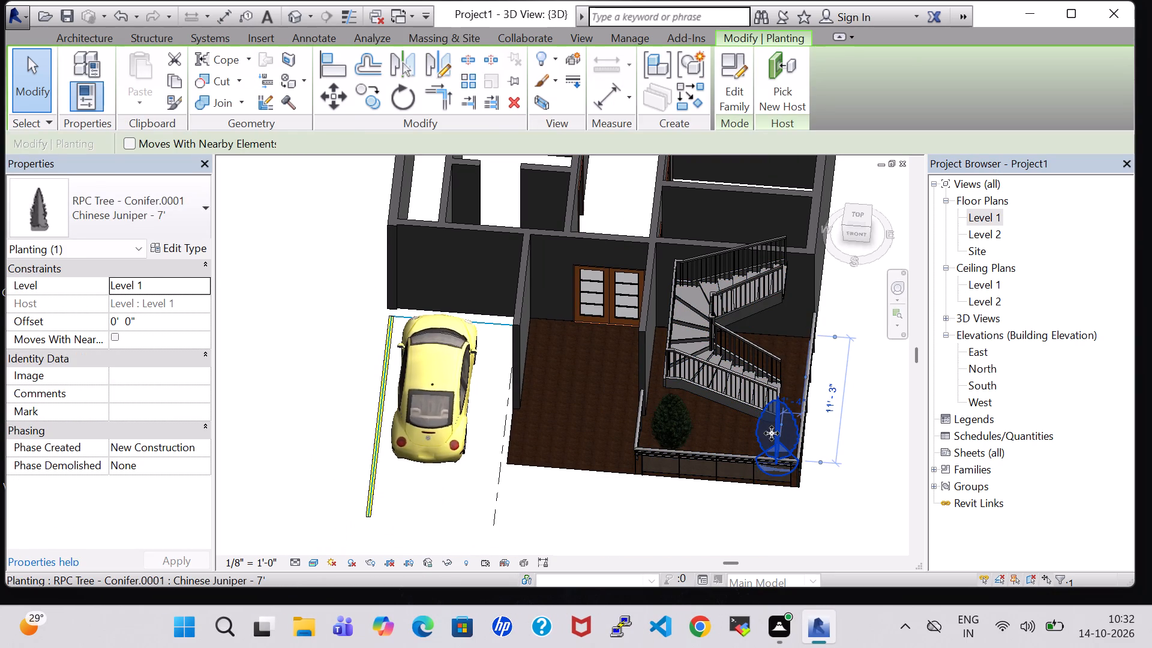
left_click(887, 420)
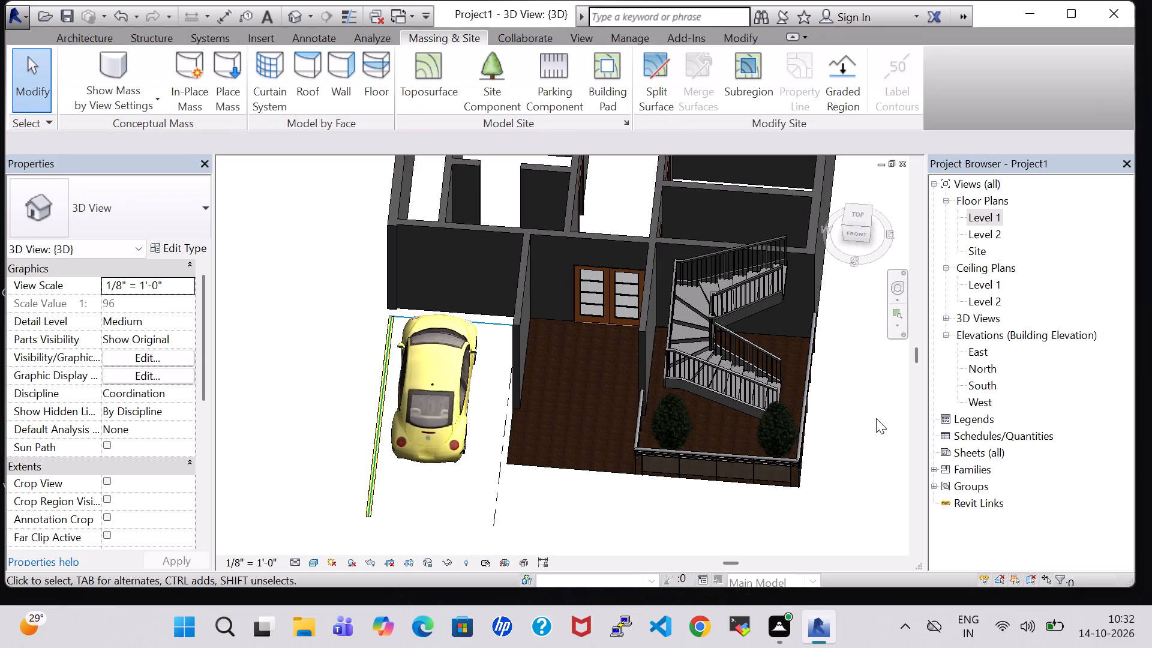
Examine the railed stair area, trees, entrance and car parking in 3D from the side and front.
middle_click_drag(876, 416, 761, 347, "shift")
scroll(876, 416, "up", 1, "shift")
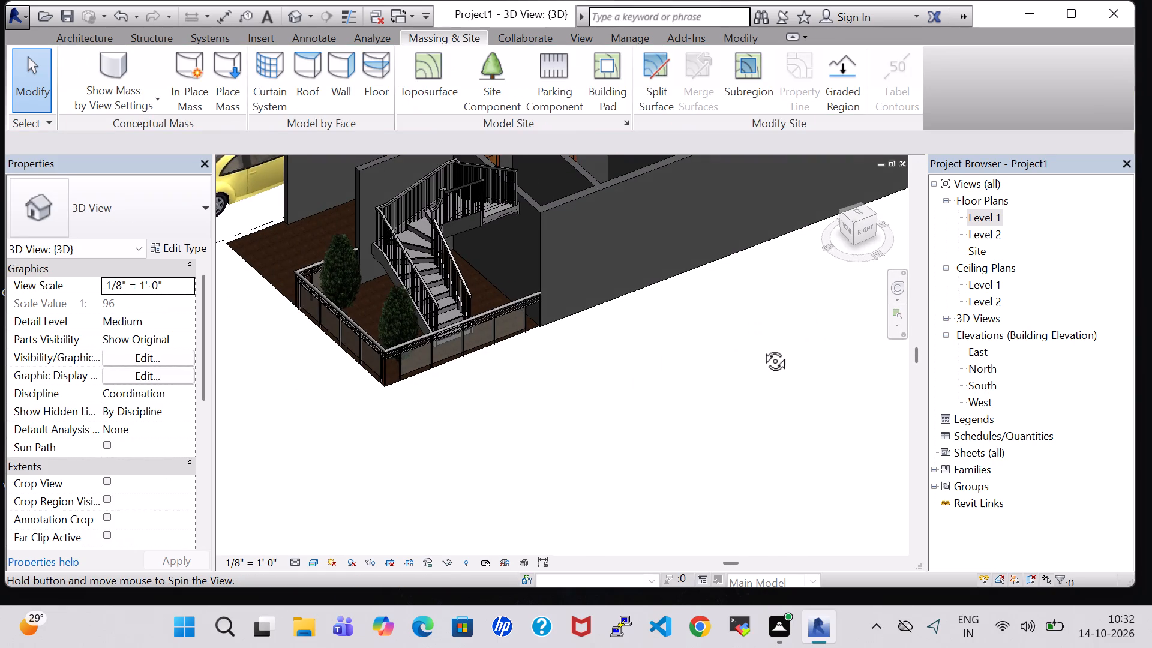
middle_click_drag(761, 347, 763, 353, "shift")
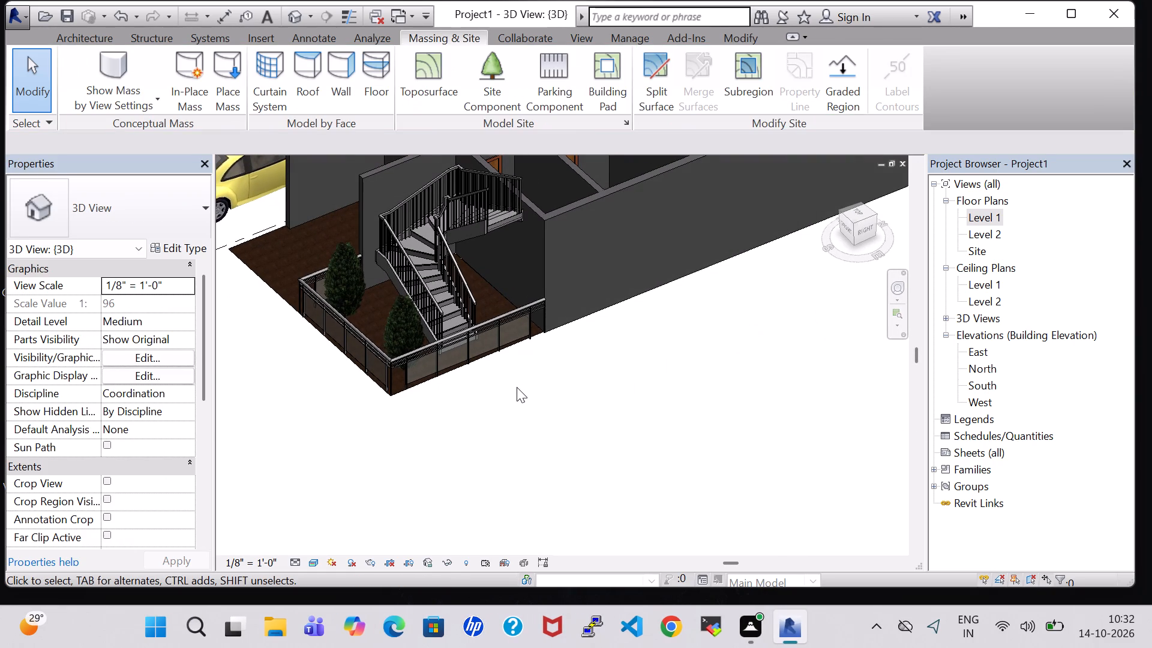
key("Tab")
key("Tab")
key("Tab")
key("Tab")
key("Tab")
key("Tab")
key("Tab")
key("Tab")
key("Tab")
key("Tab")
key("Tab")
key("Tab")
key("Tab")
key("Tab")
key("Tab")
key("Tab")
key("Tab")
key("Tab")
key("Tab")
key("Tab")
middle_click_drag(426, 403, 436, 406)
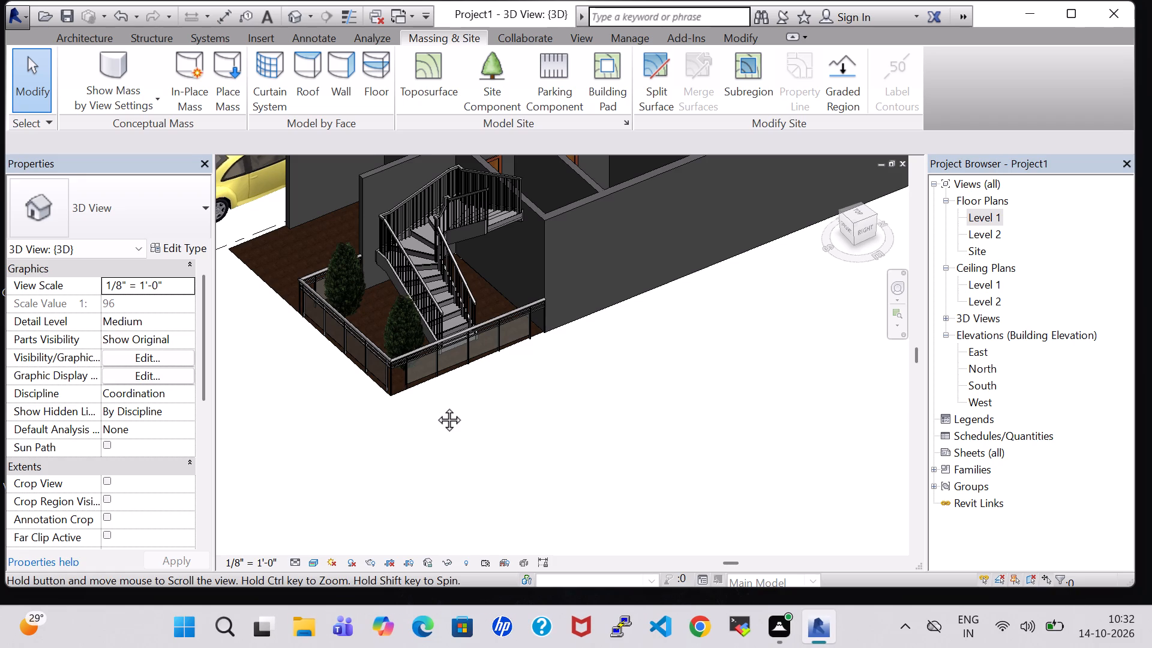
middle_click_drag(436, 406, 525, 428)
middle_click_drag(505, 440, 566, 445, "shift")
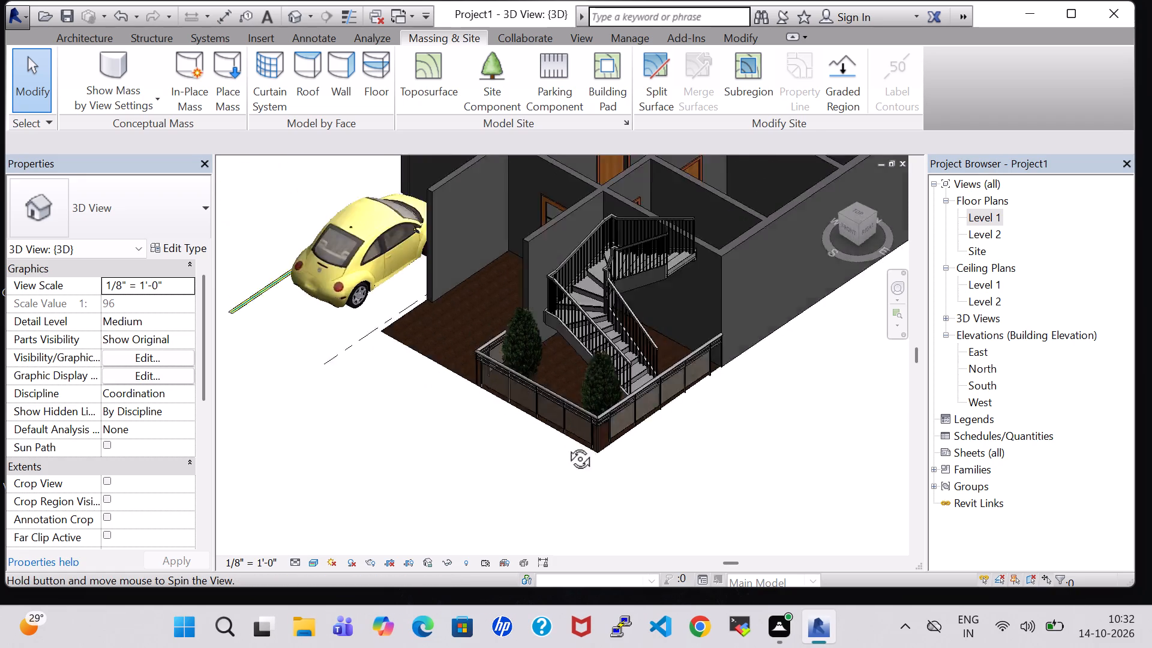
middle_click_drag(566, 445, 642, 457, "shift")
scroll(816, 500, "up", 1)
middle_click_drag(816, 500, 659, 482)
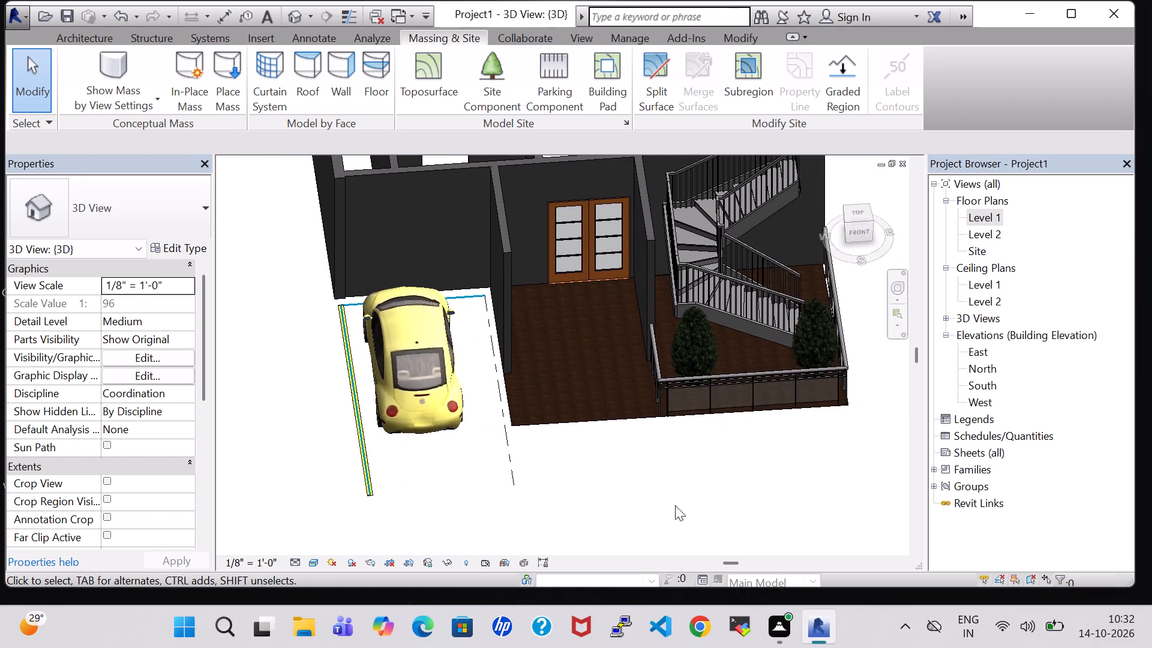
middle_click_drag(685, 519, 688, 481)
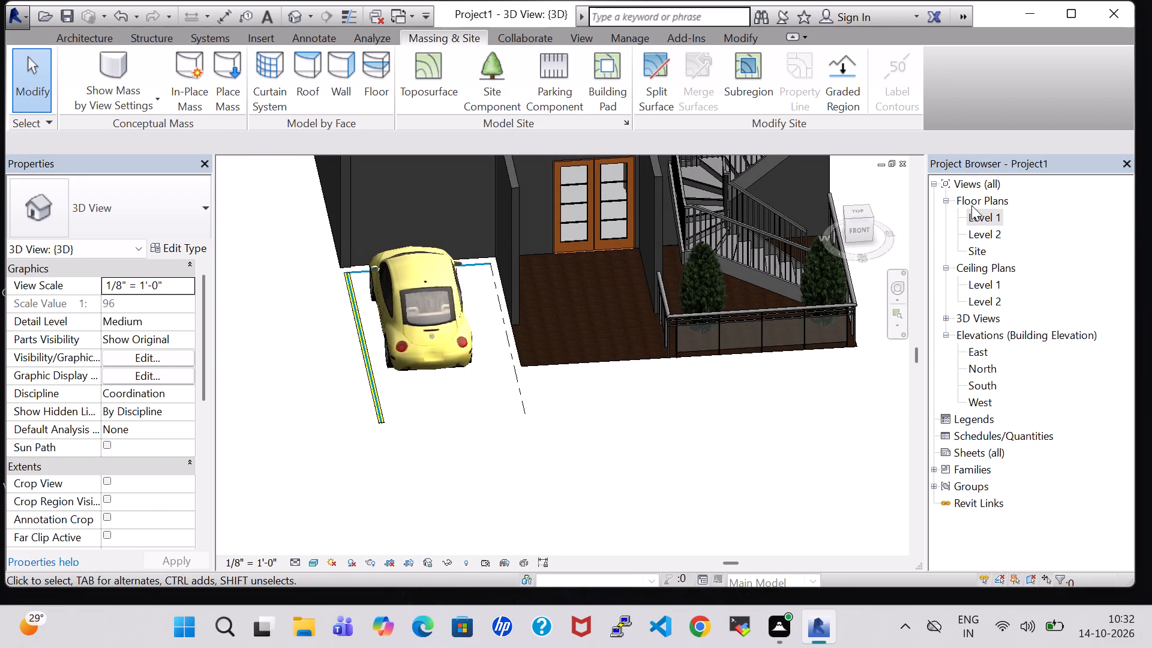
middle_click_drag(778, 420, 740, 370)
scroll(722, 369, "up", 1, "shift")
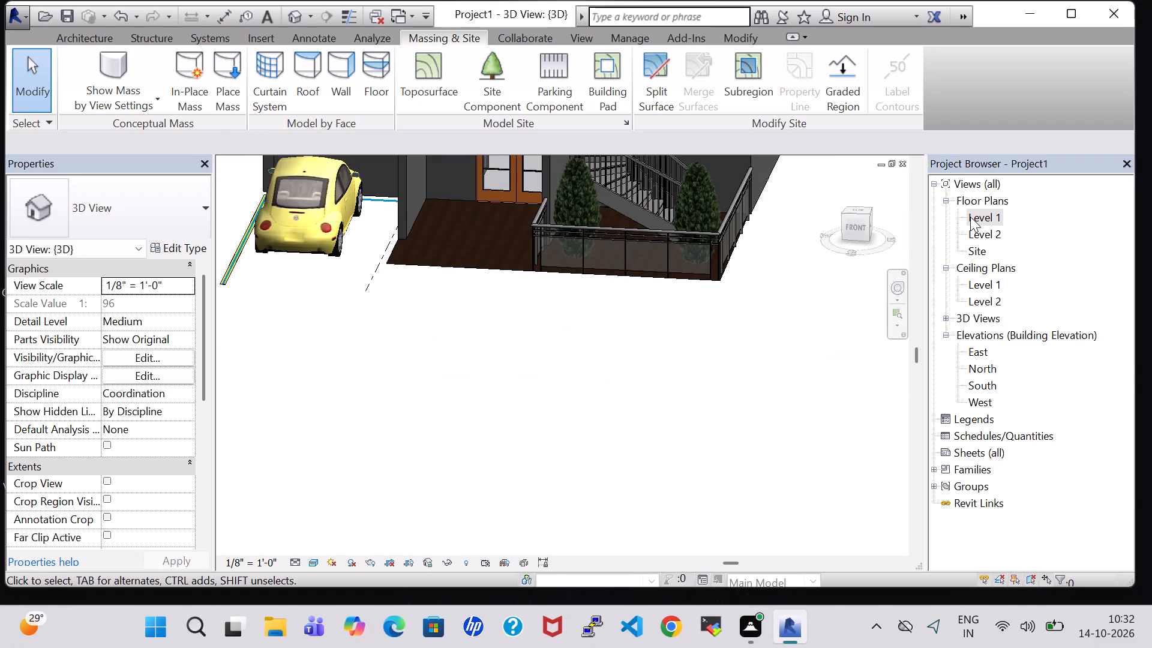
Open the Level 1 floor plan.
double_click(970, 217)
scroll(635, 325, "down", 1)
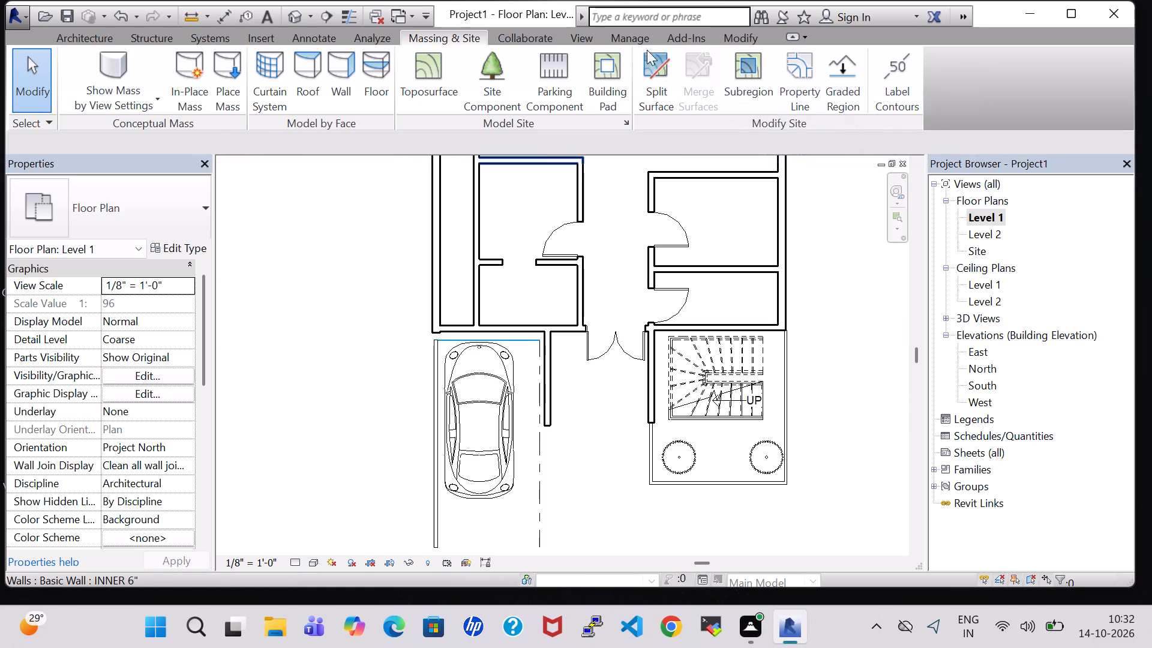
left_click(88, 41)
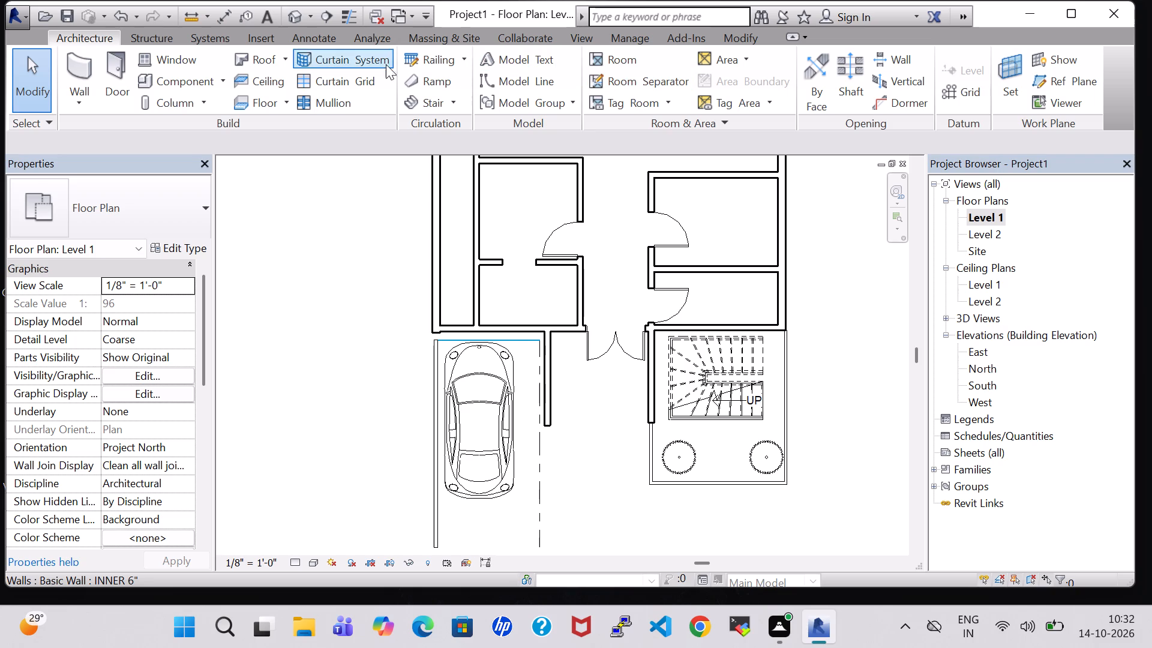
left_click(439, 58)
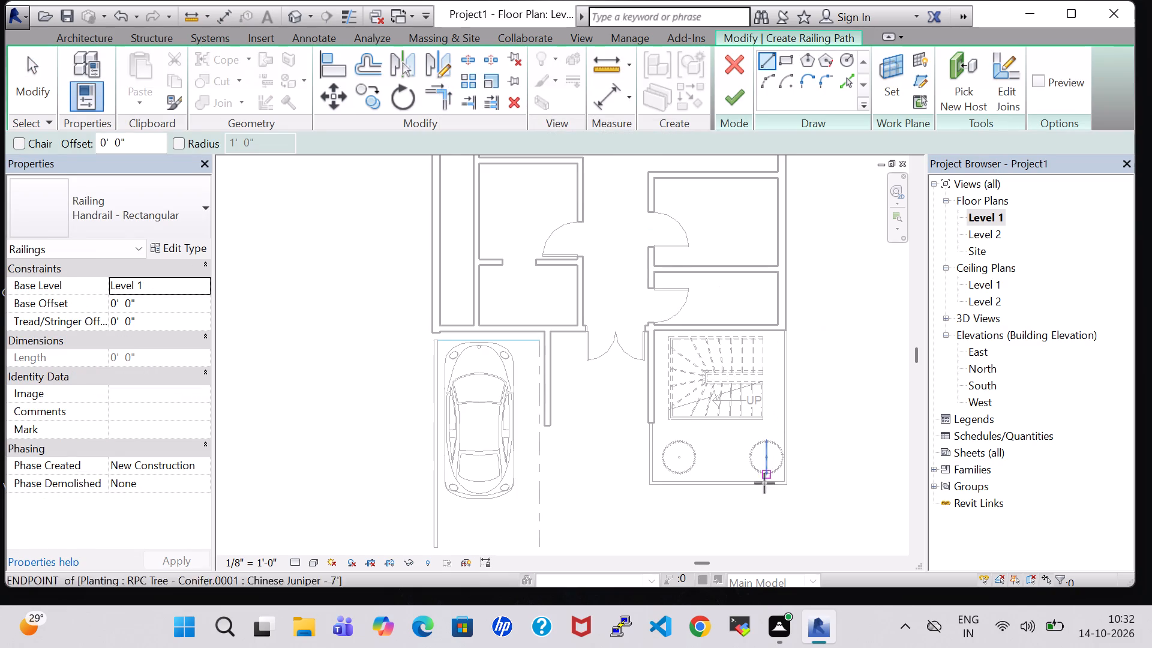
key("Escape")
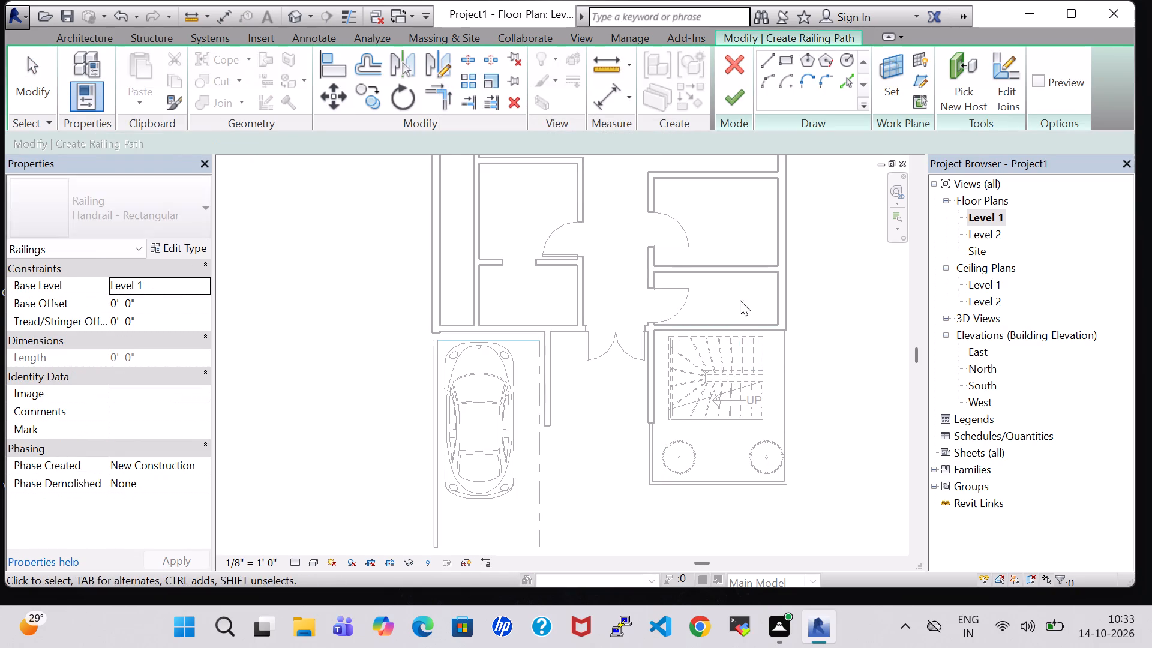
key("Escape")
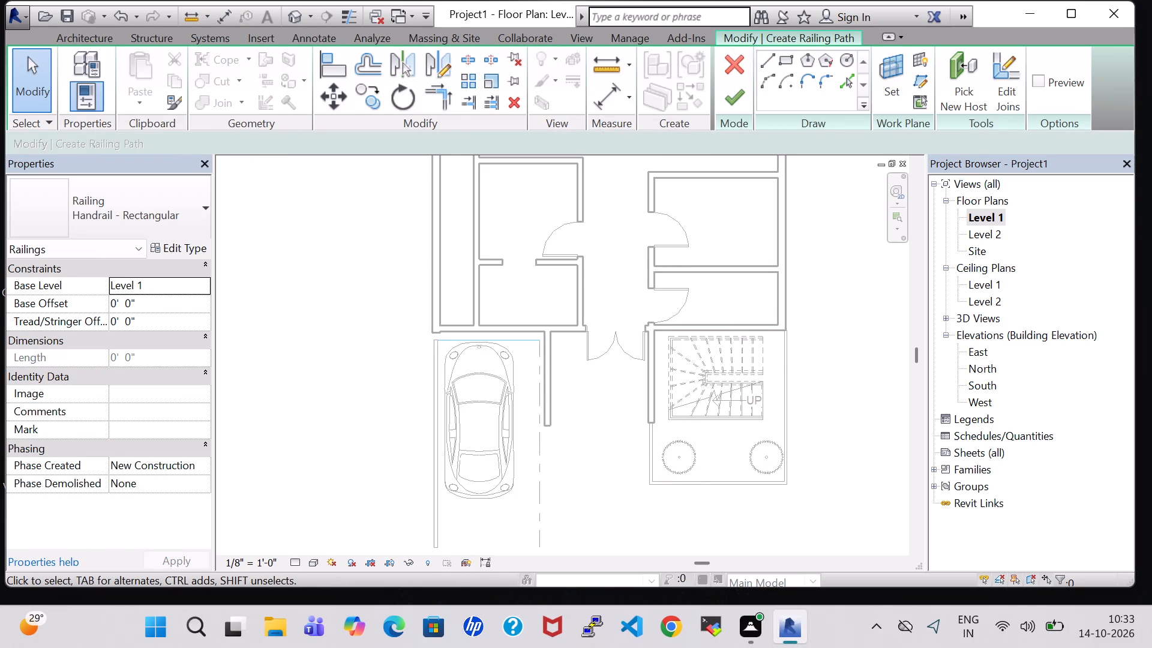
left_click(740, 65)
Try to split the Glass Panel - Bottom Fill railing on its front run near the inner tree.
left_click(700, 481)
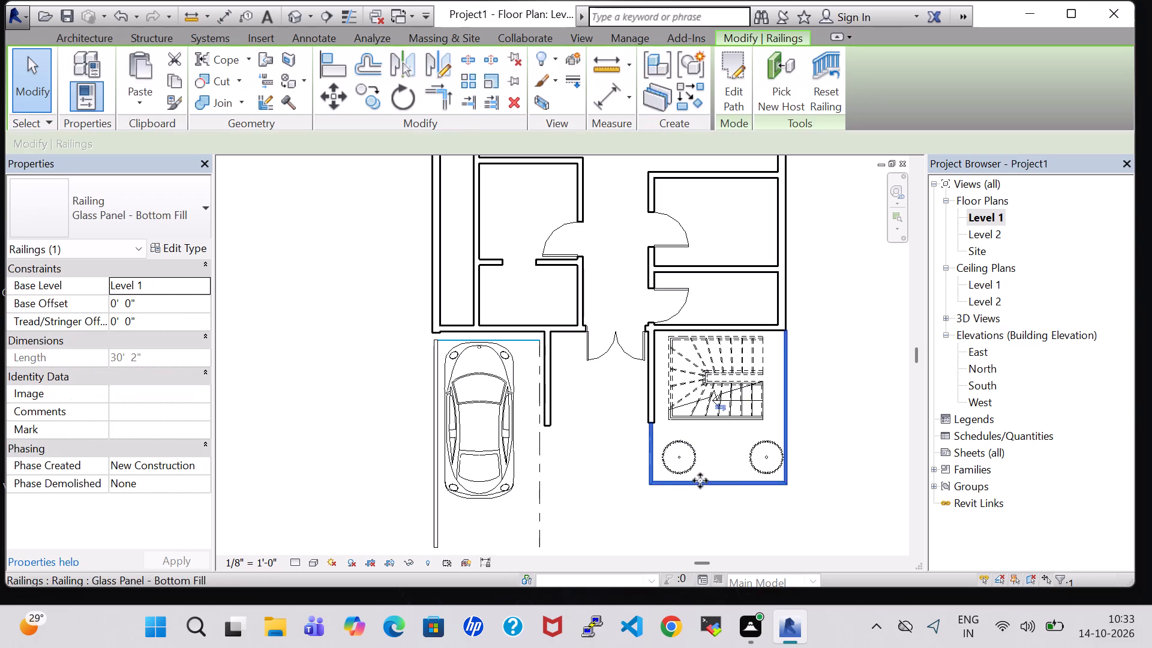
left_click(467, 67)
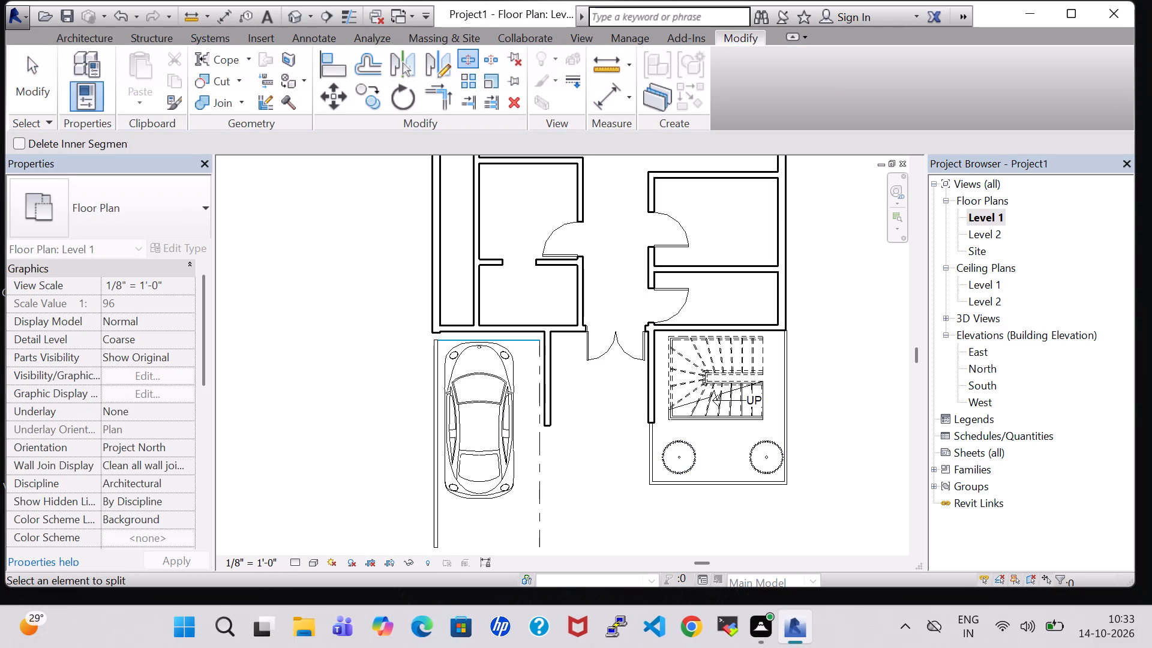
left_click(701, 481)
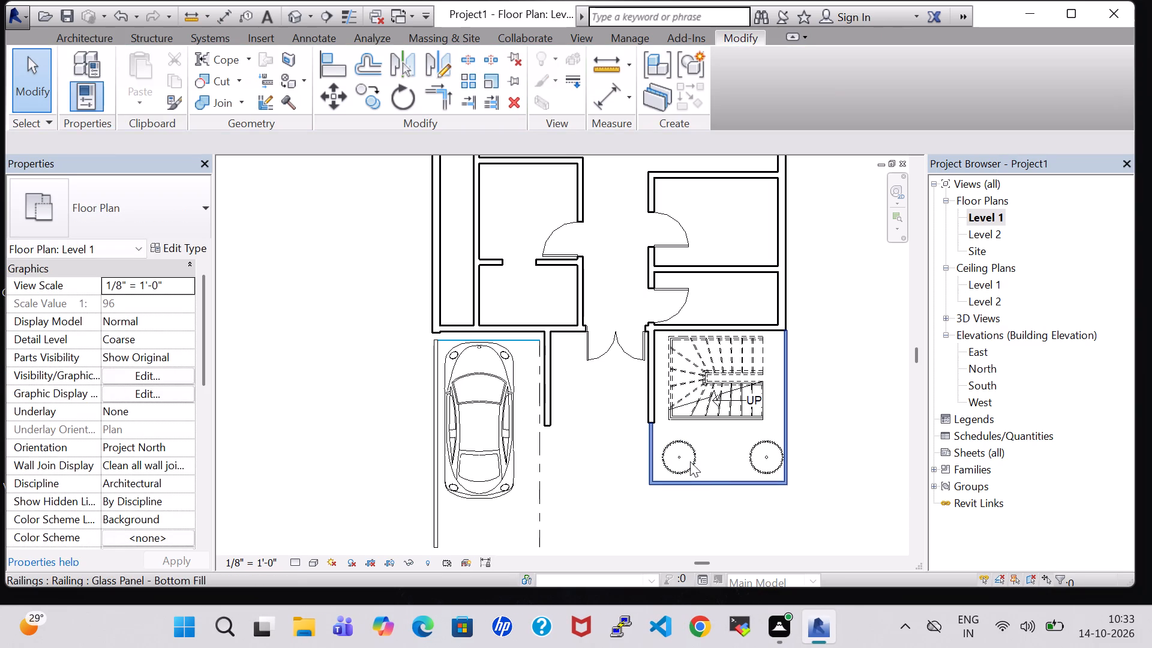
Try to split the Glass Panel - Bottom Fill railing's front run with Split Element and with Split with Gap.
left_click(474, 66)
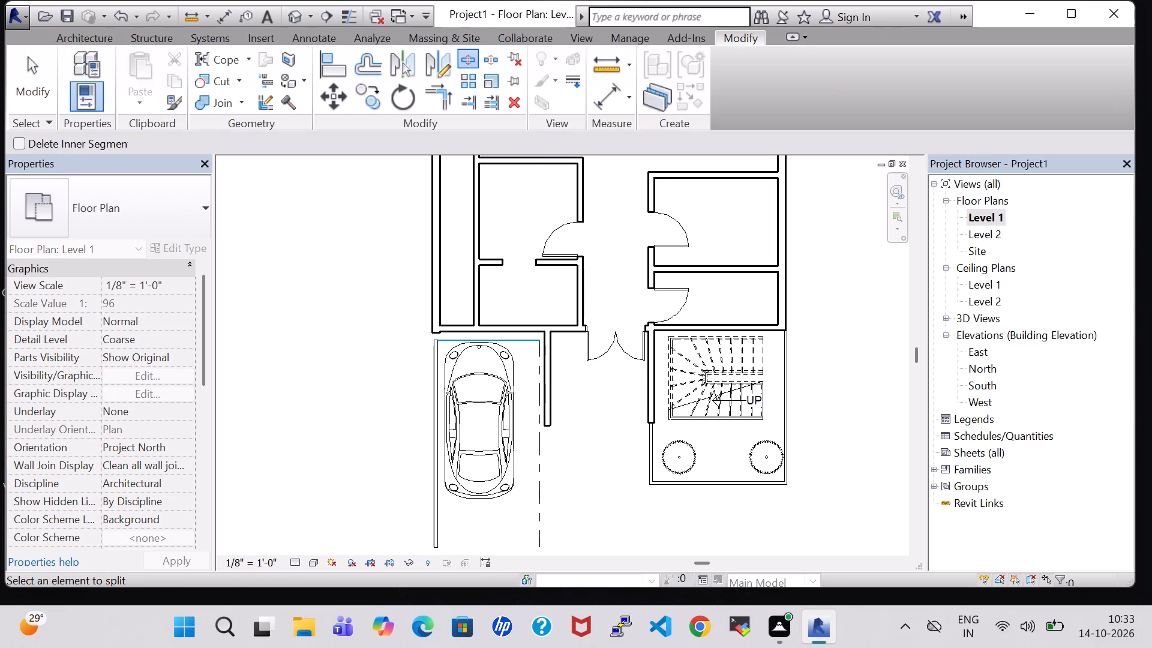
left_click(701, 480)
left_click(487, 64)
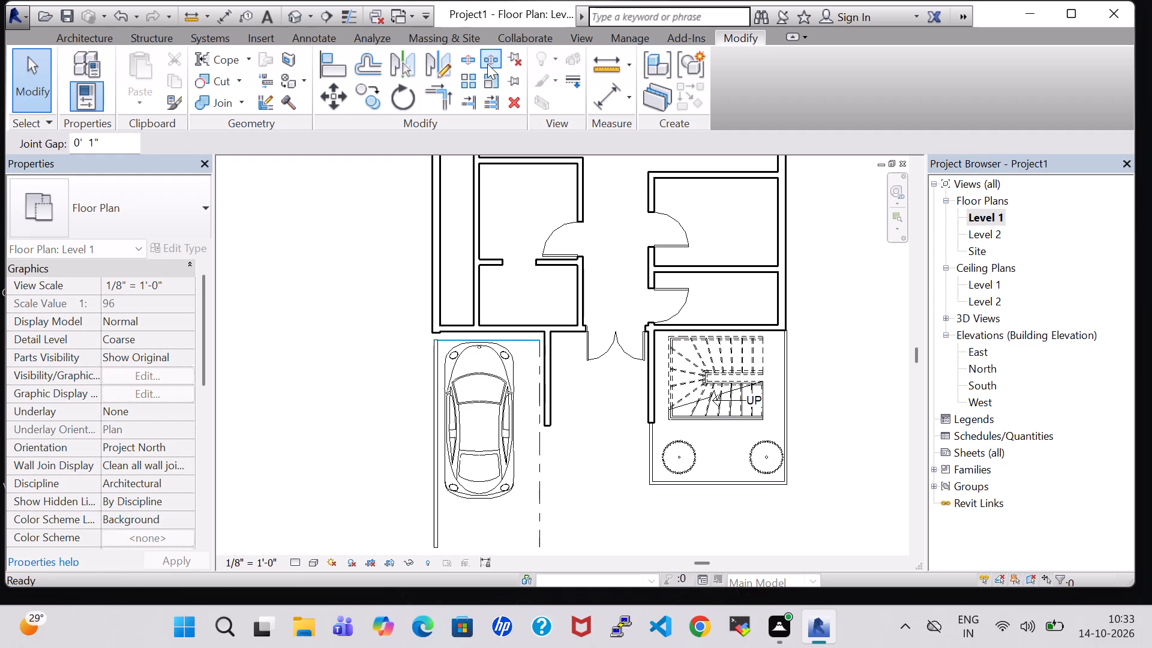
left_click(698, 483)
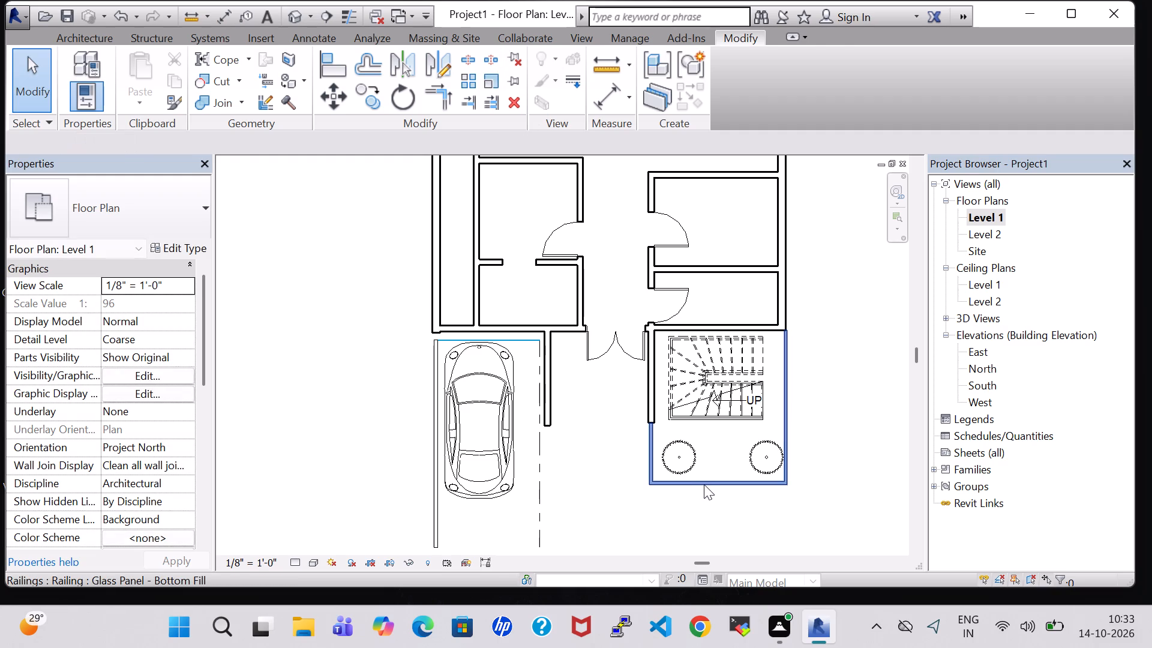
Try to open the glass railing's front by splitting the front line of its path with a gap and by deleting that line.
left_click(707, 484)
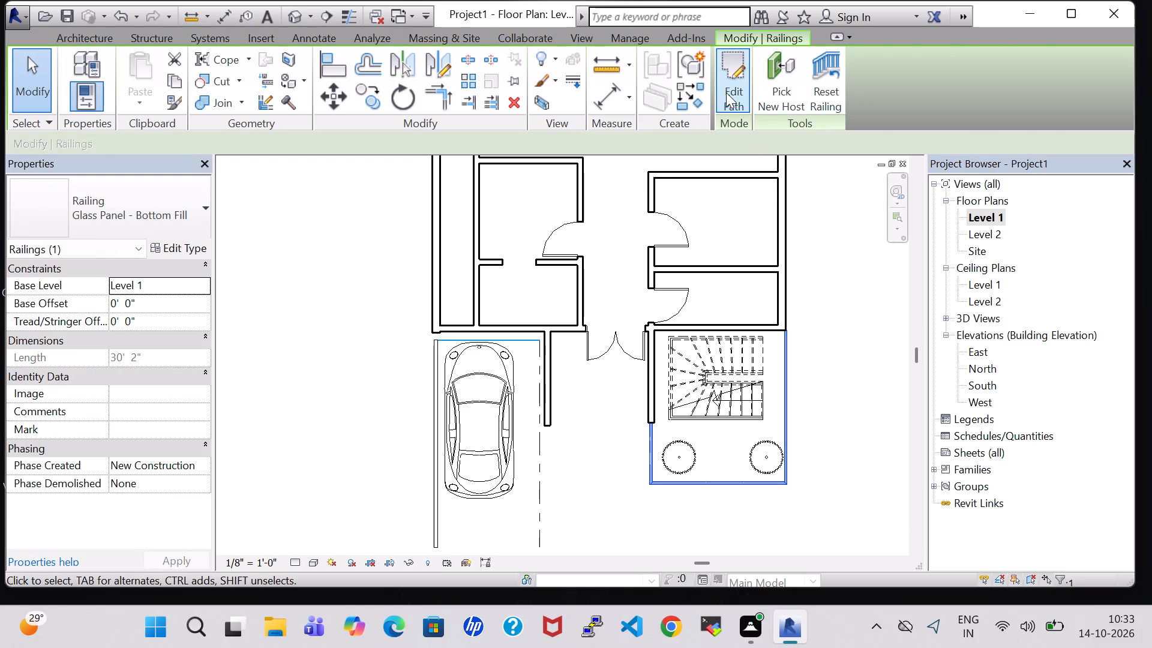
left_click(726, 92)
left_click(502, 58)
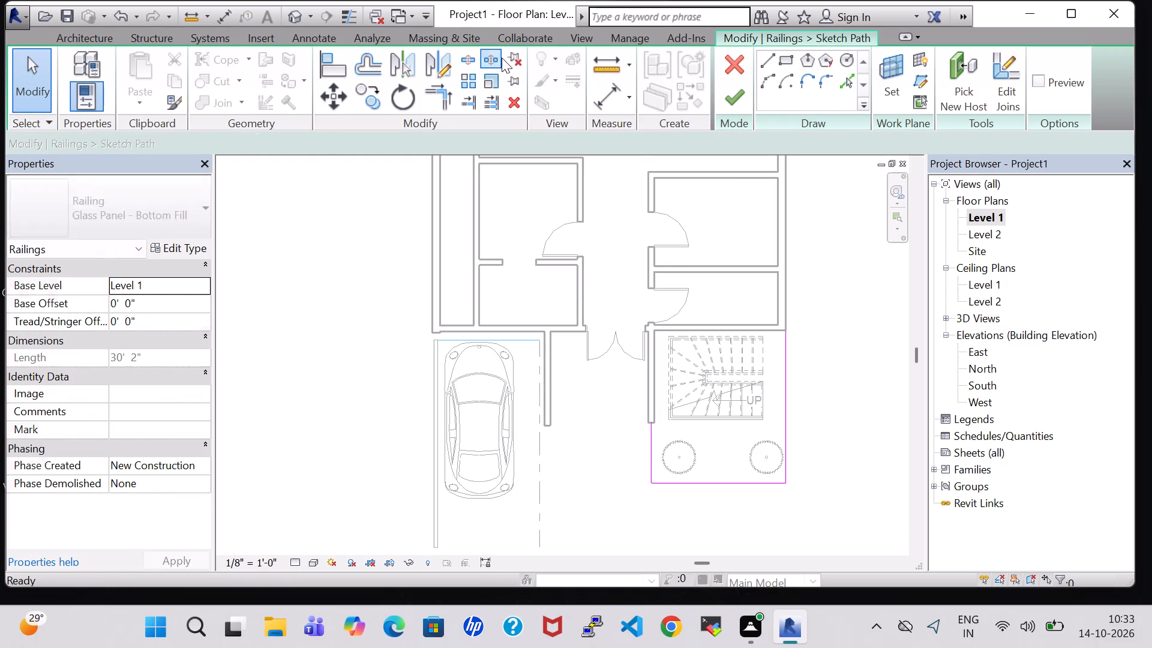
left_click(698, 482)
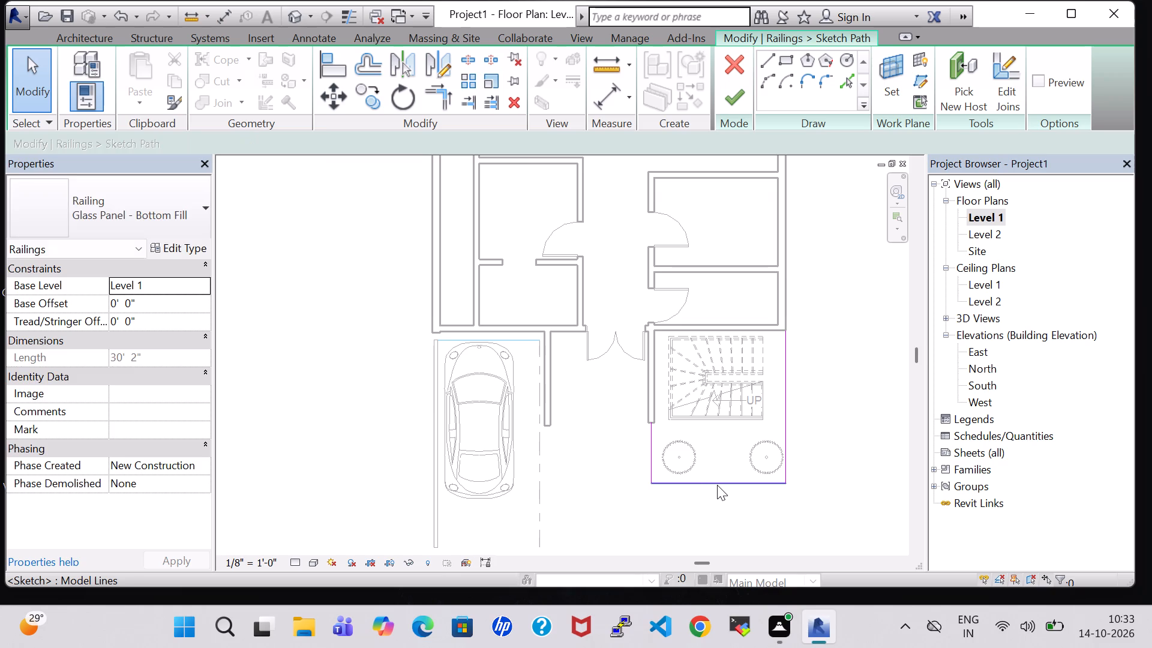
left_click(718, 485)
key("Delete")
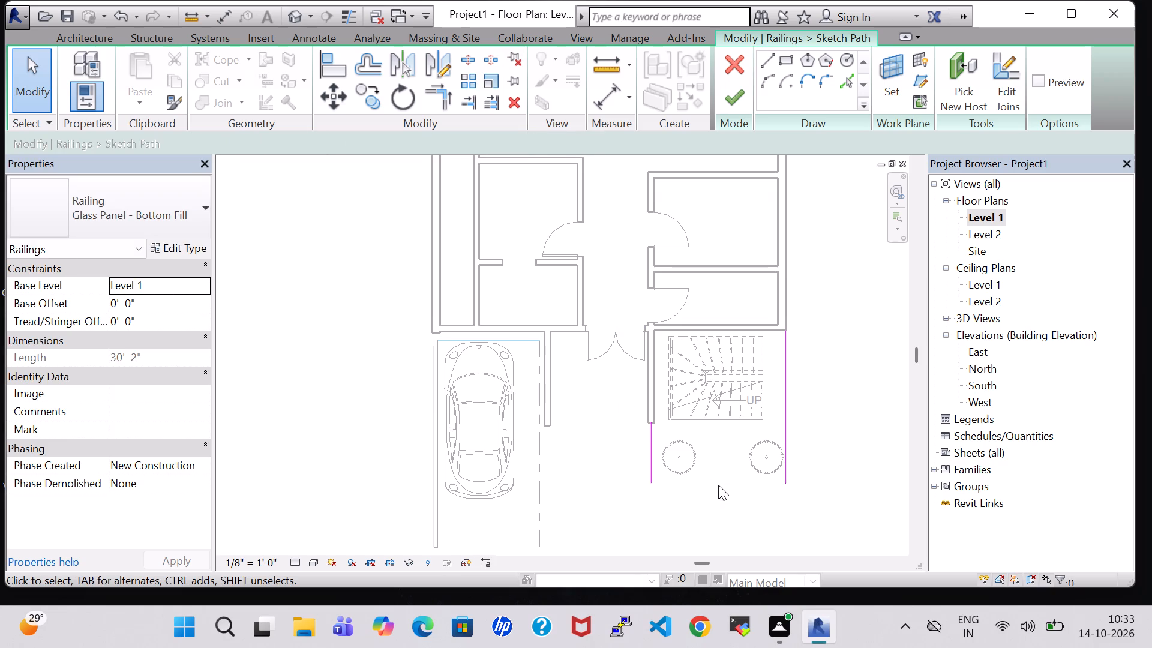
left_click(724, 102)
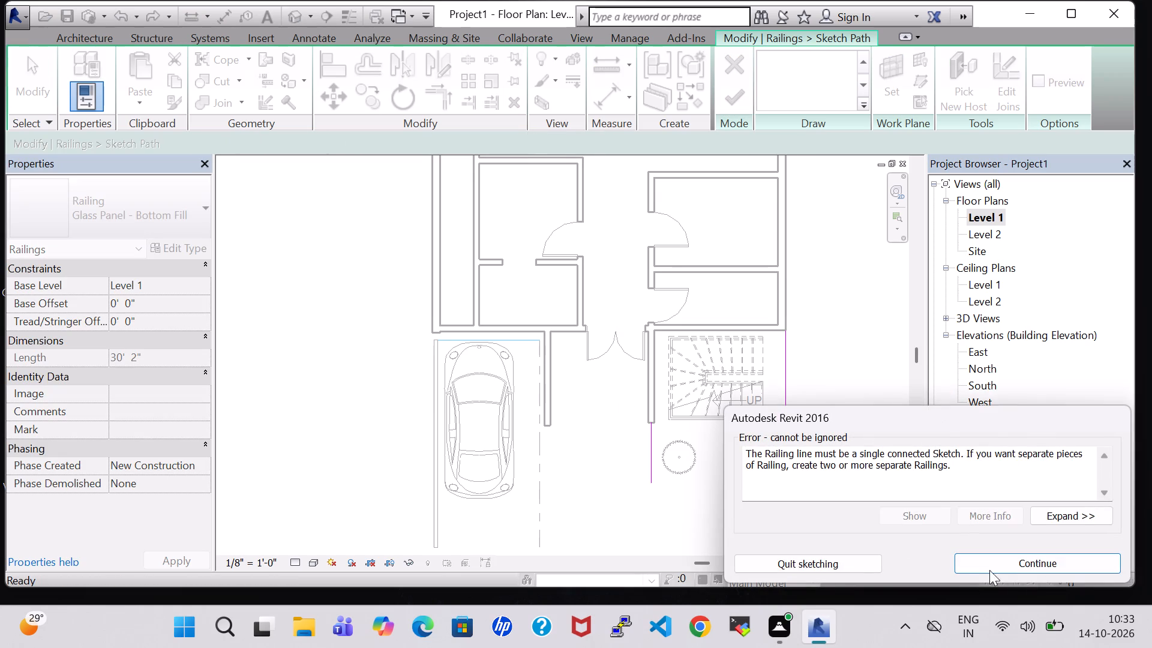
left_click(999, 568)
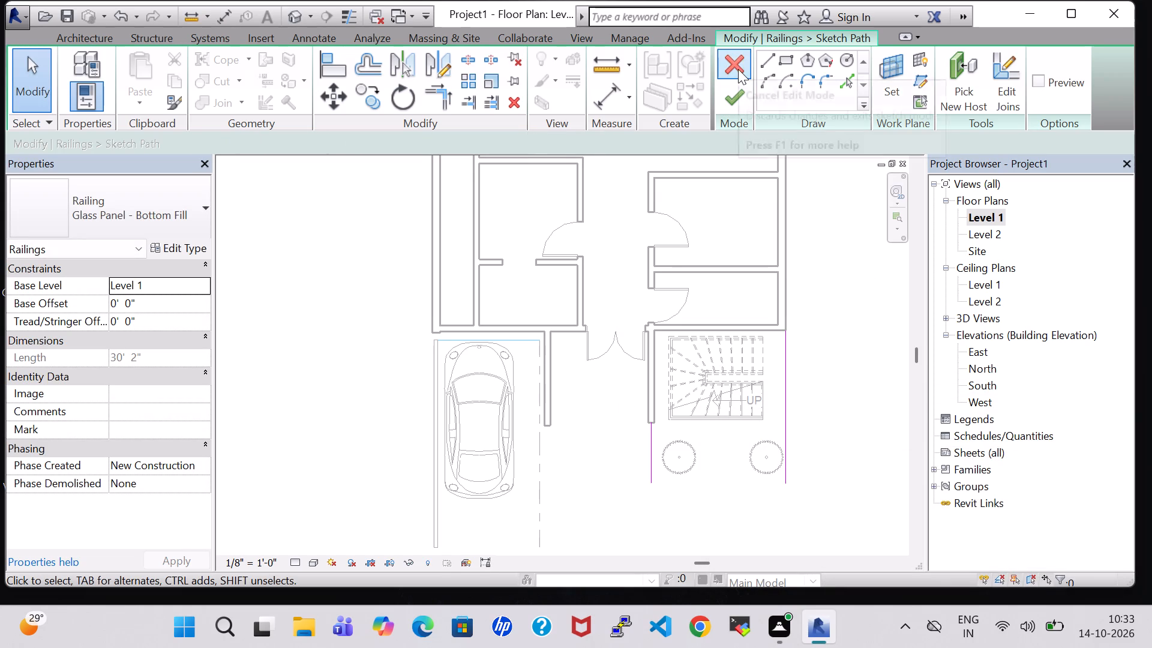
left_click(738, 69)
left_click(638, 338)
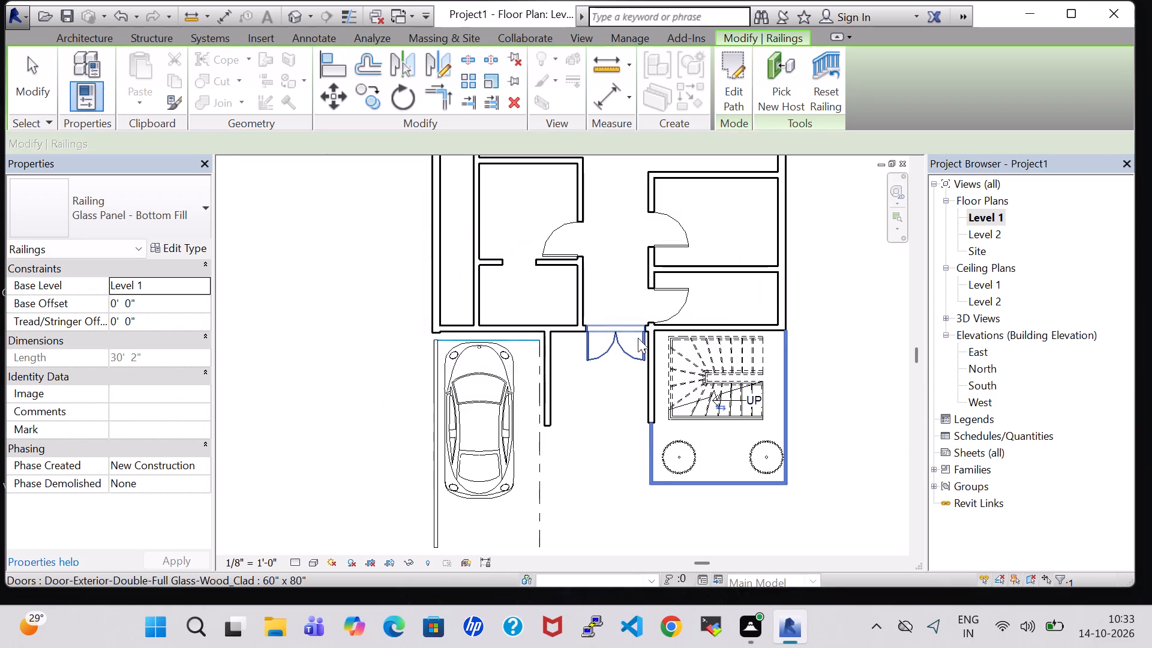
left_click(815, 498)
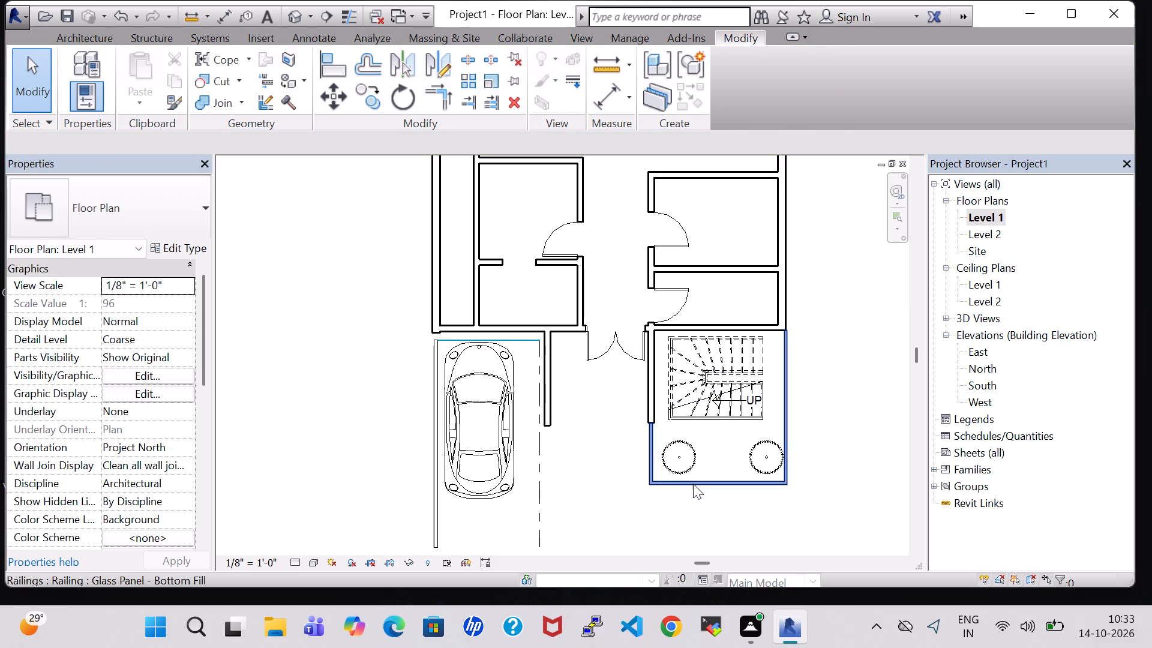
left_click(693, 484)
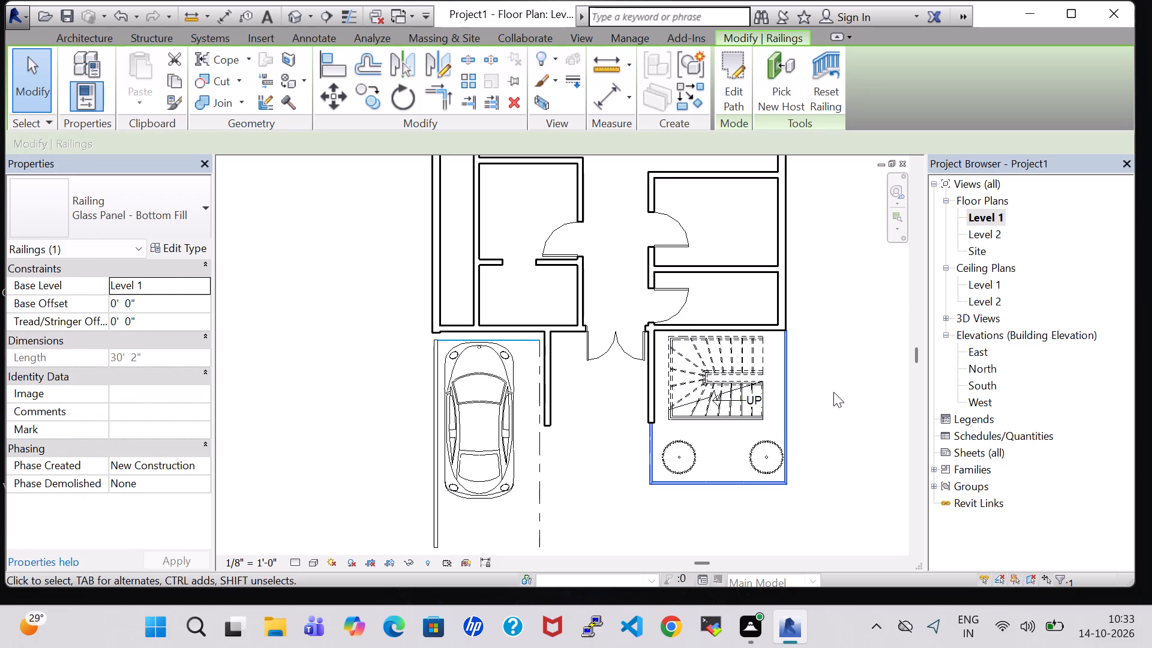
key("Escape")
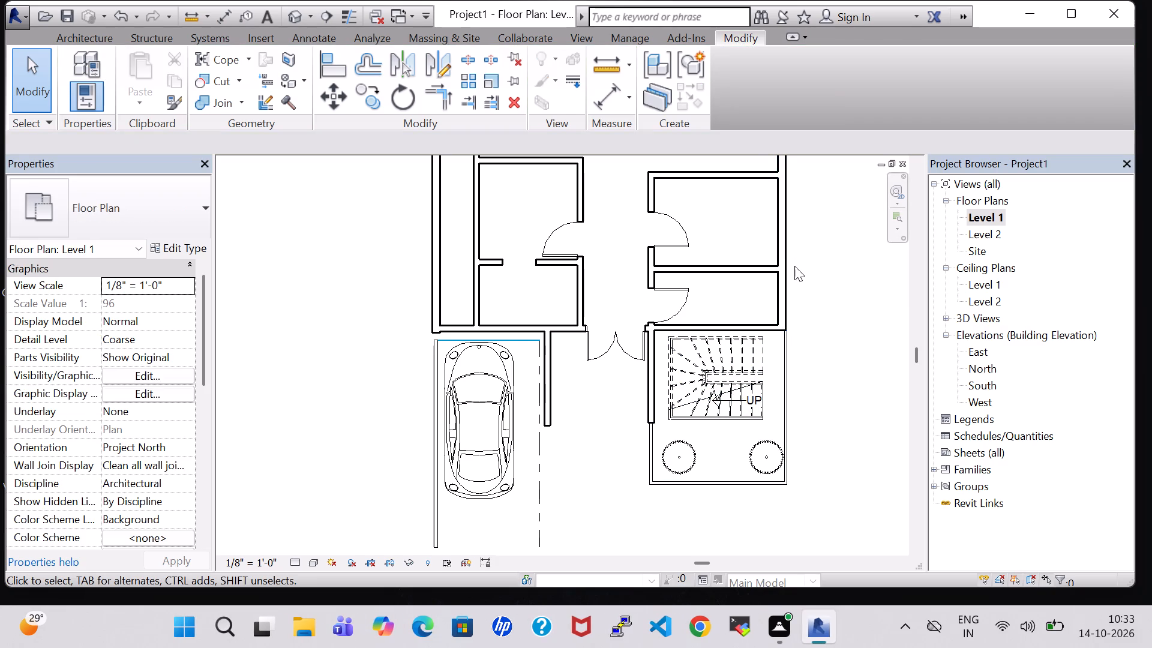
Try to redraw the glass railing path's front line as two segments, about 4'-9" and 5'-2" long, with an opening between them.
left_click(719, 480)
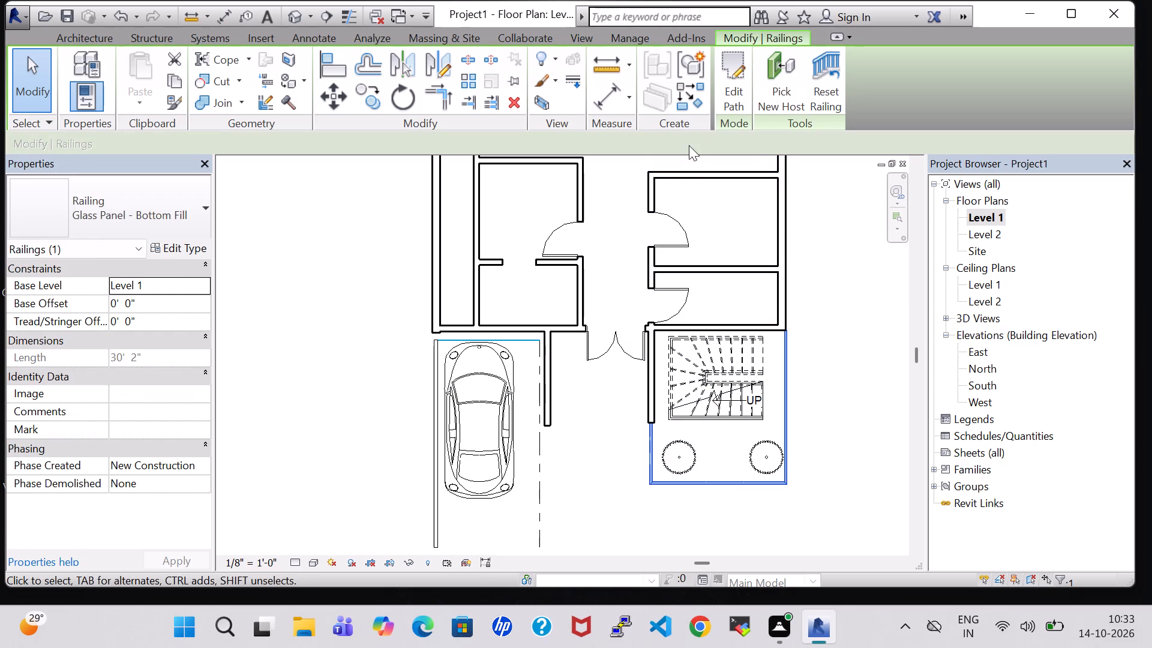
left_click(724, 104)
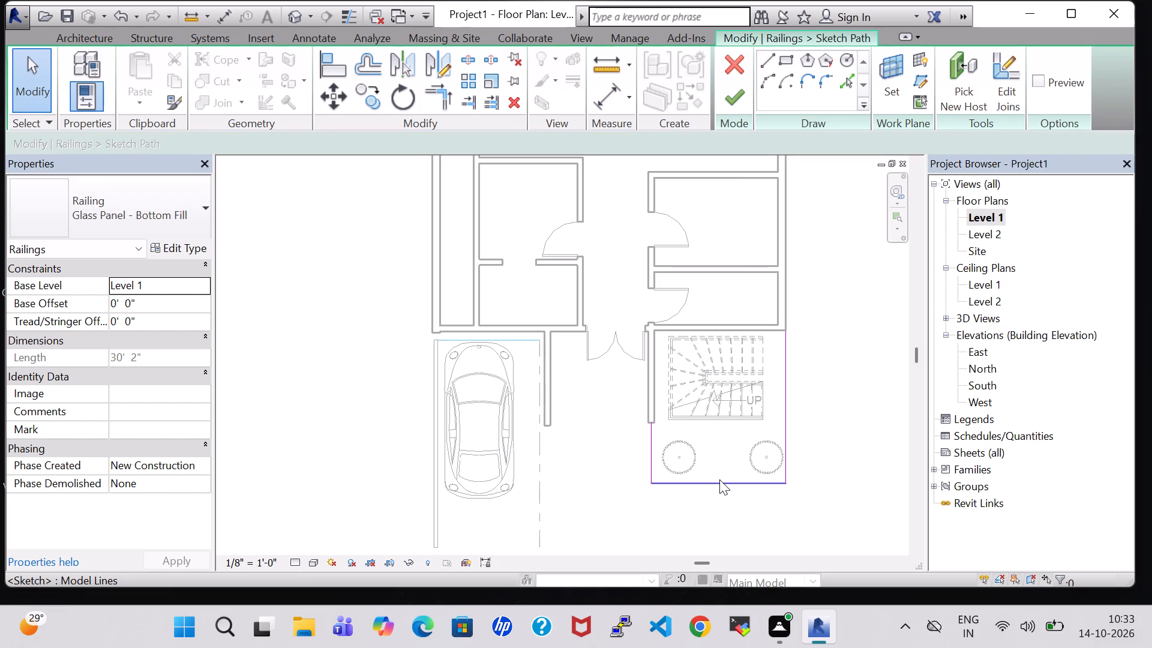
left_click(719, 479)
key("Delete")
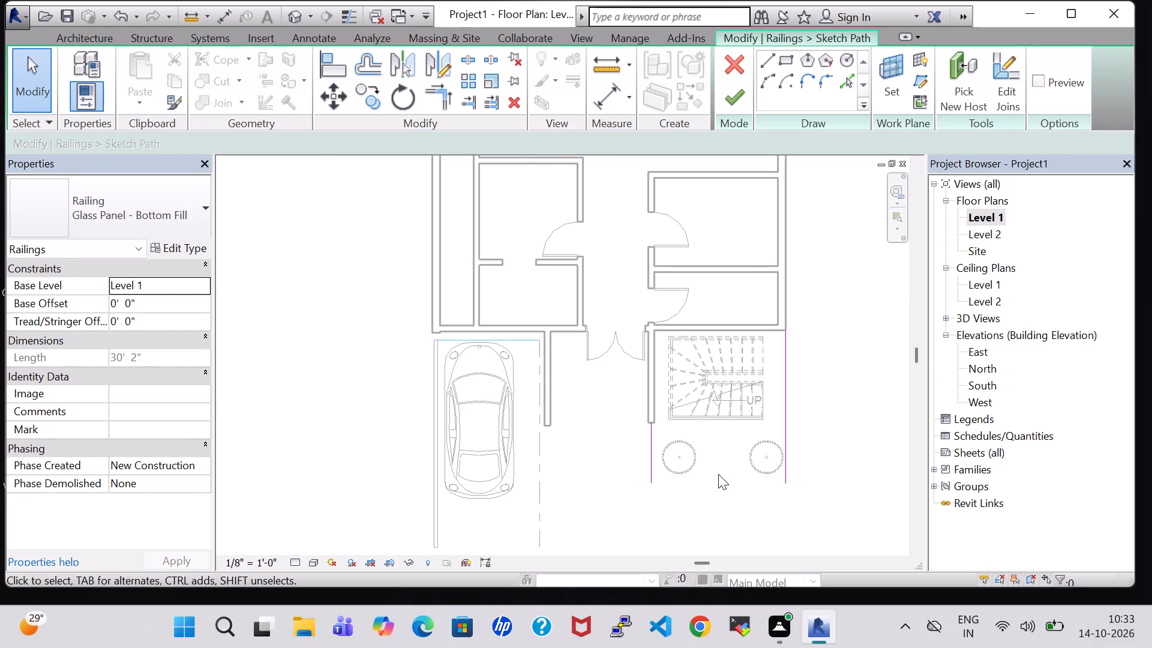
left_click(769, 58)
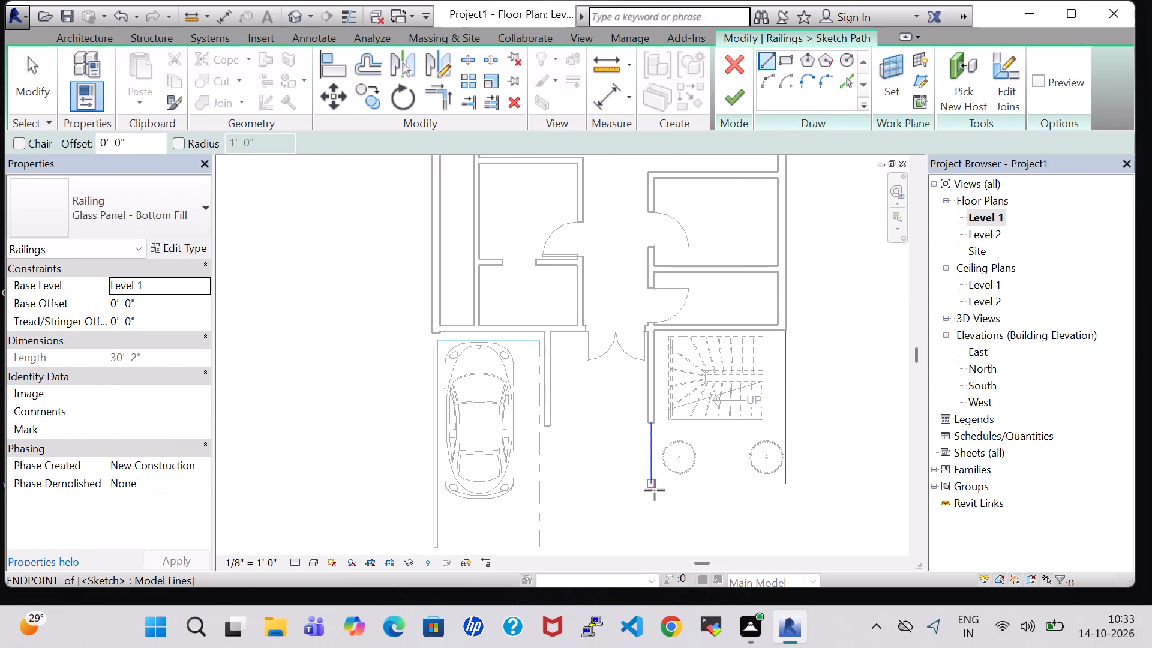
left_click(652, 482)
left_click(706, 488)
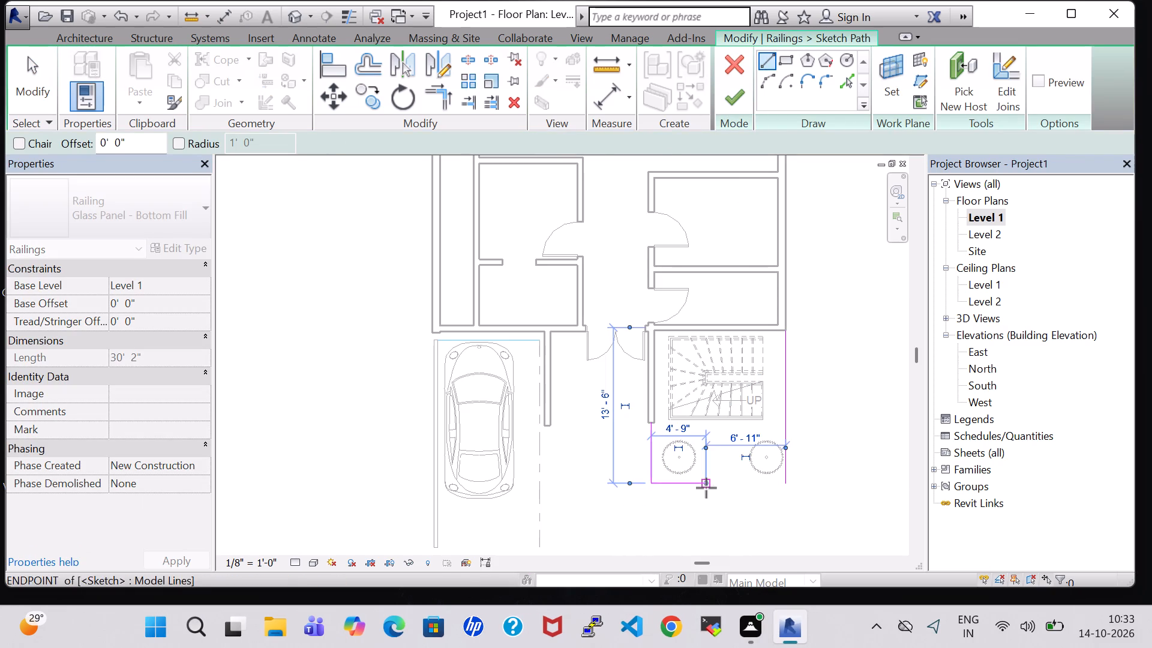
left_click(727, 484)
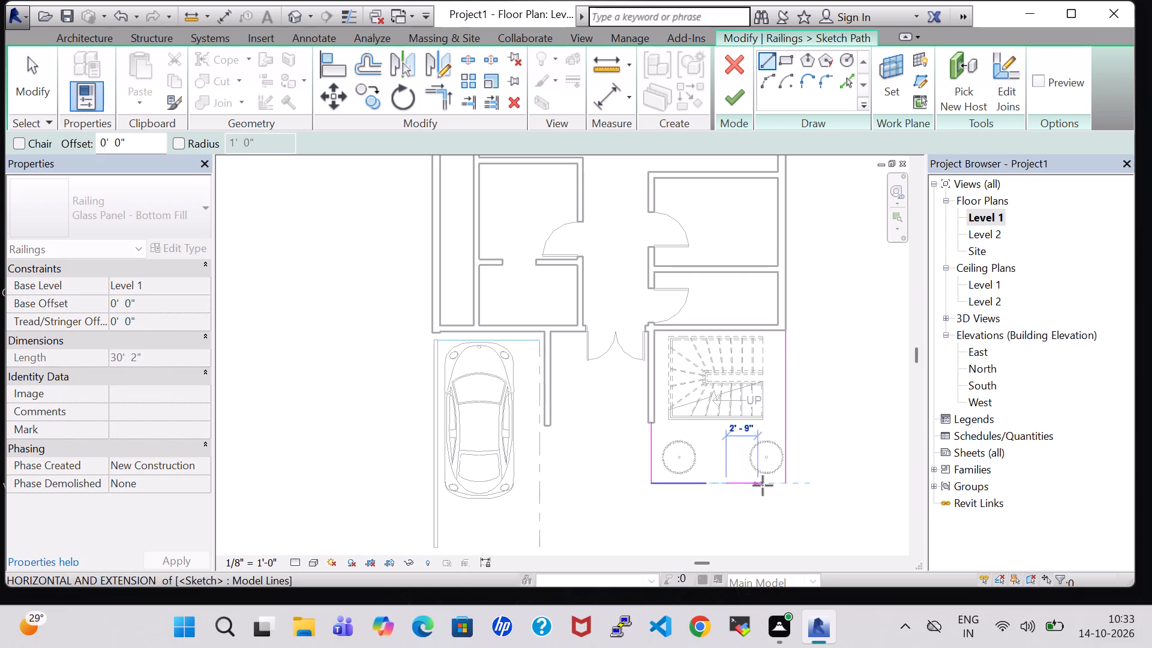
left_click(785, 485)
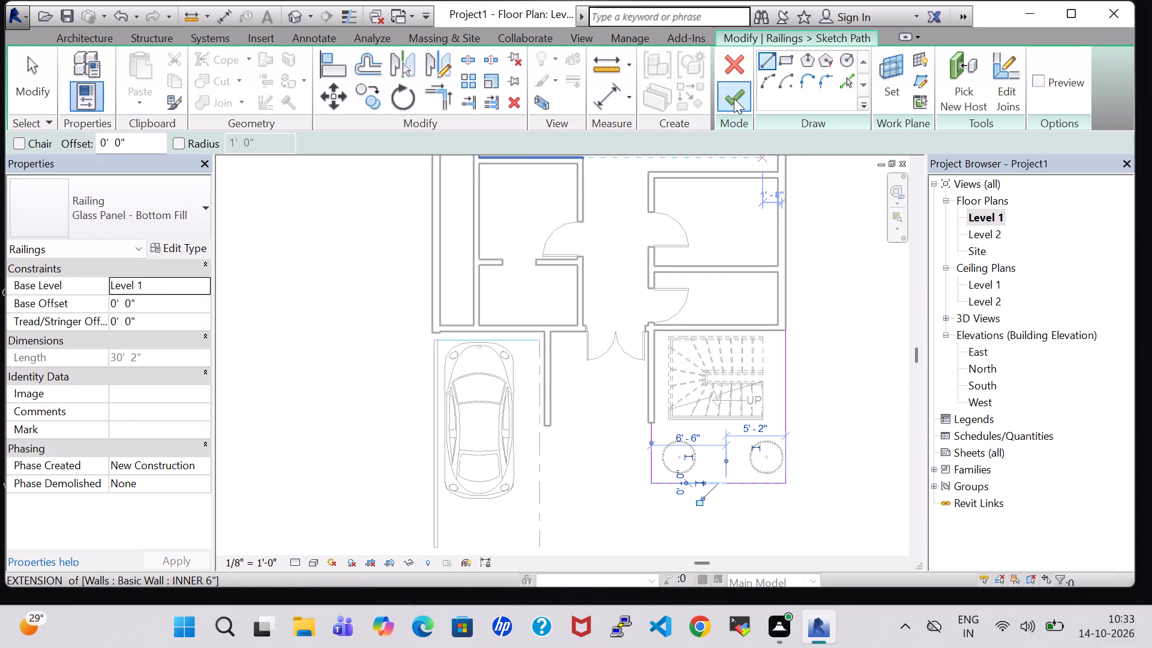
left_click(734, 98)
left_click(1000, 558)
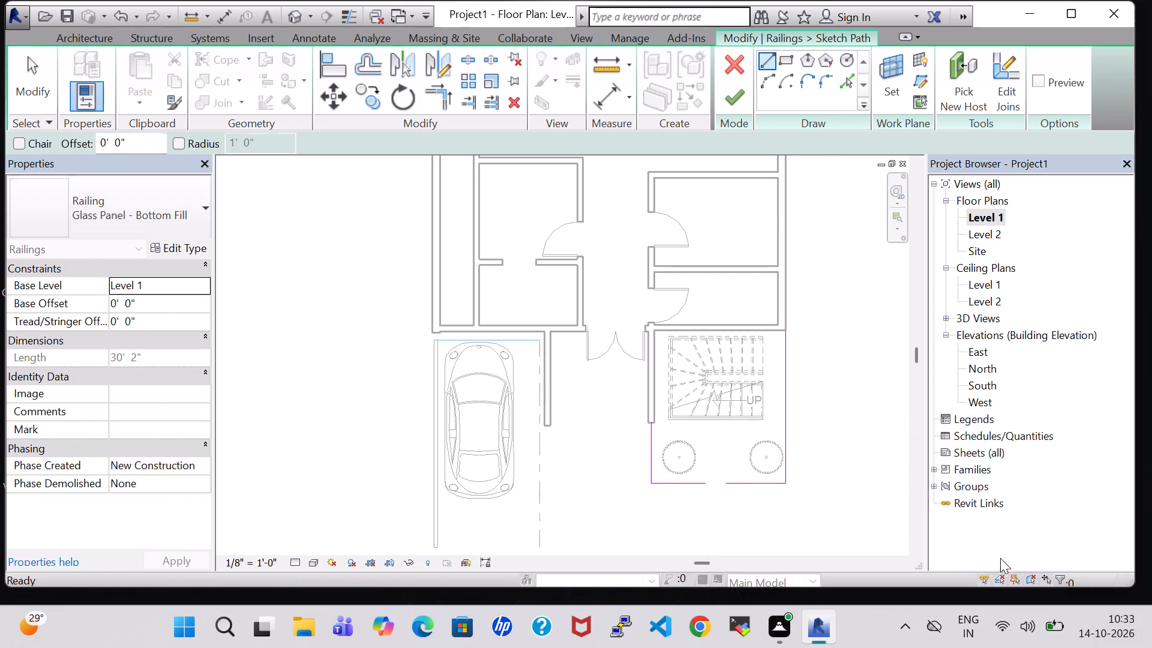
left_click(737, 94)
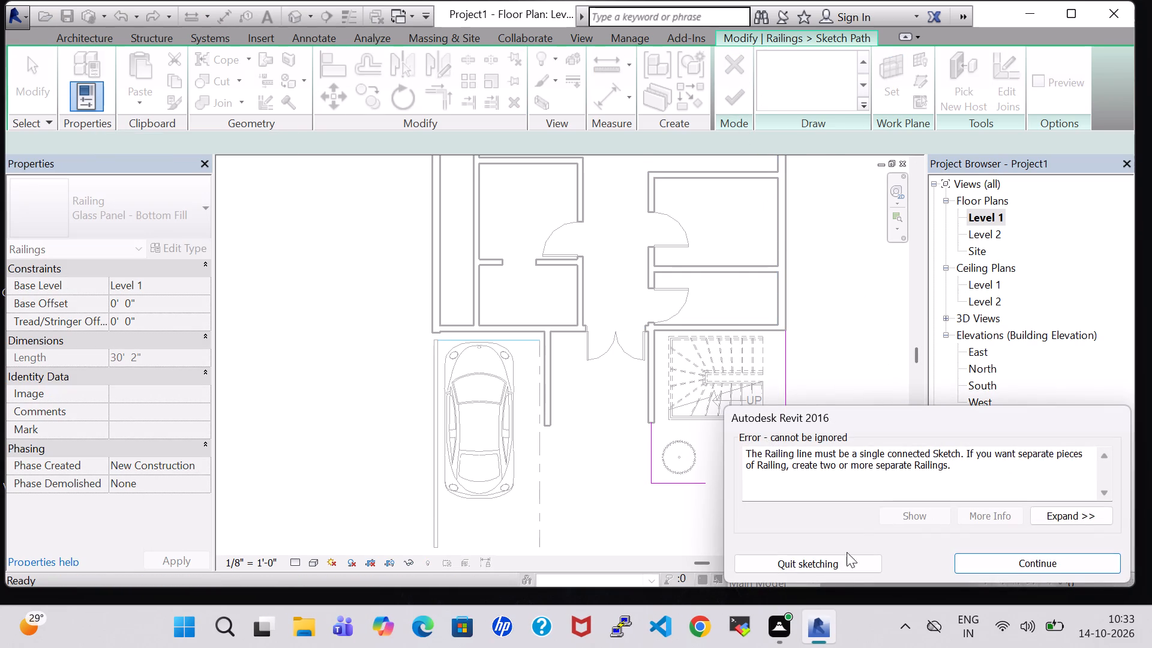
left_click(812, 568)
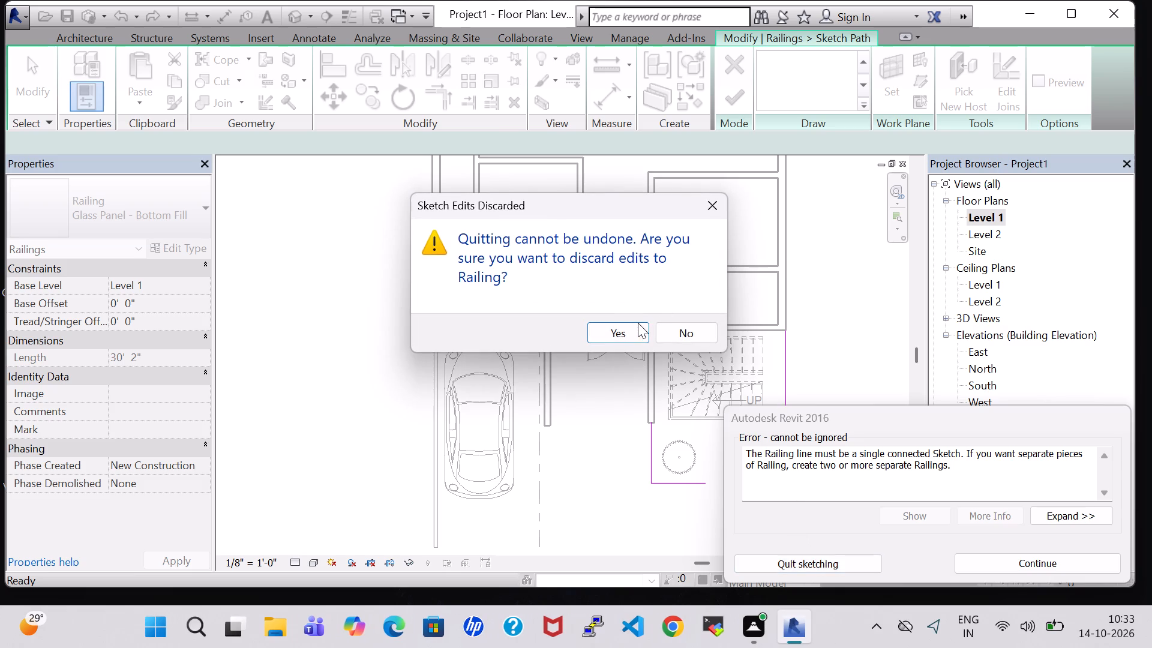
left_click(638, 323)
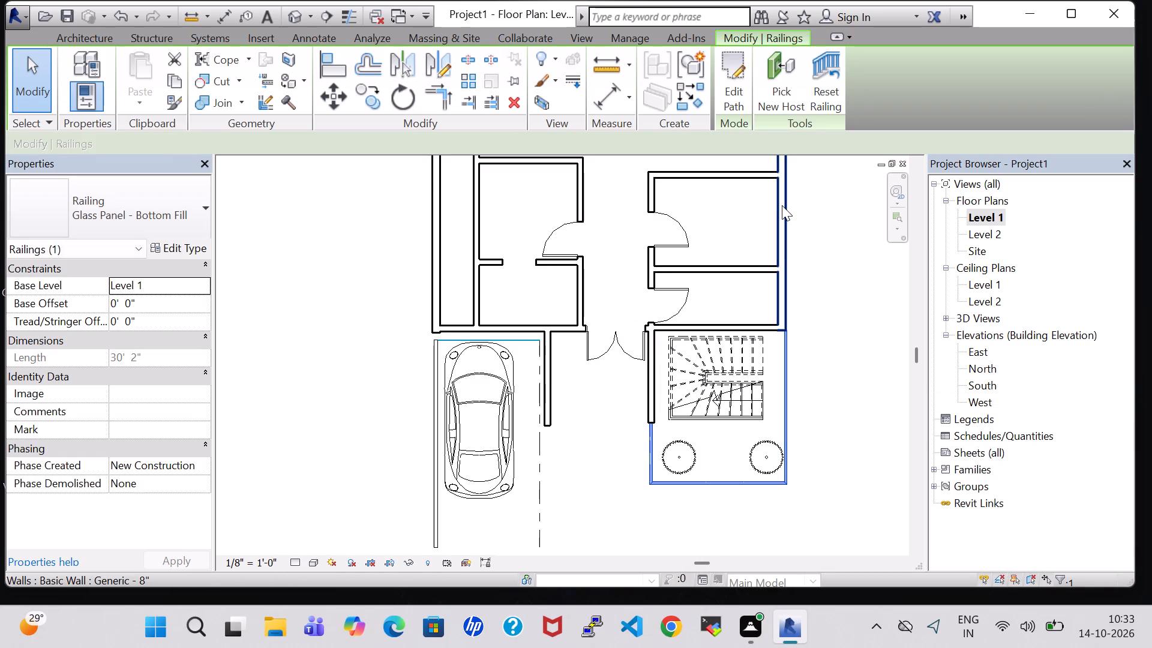
Delete the Glass Panel - Bottom Fill railing around the stair and trees.
key("Delete")
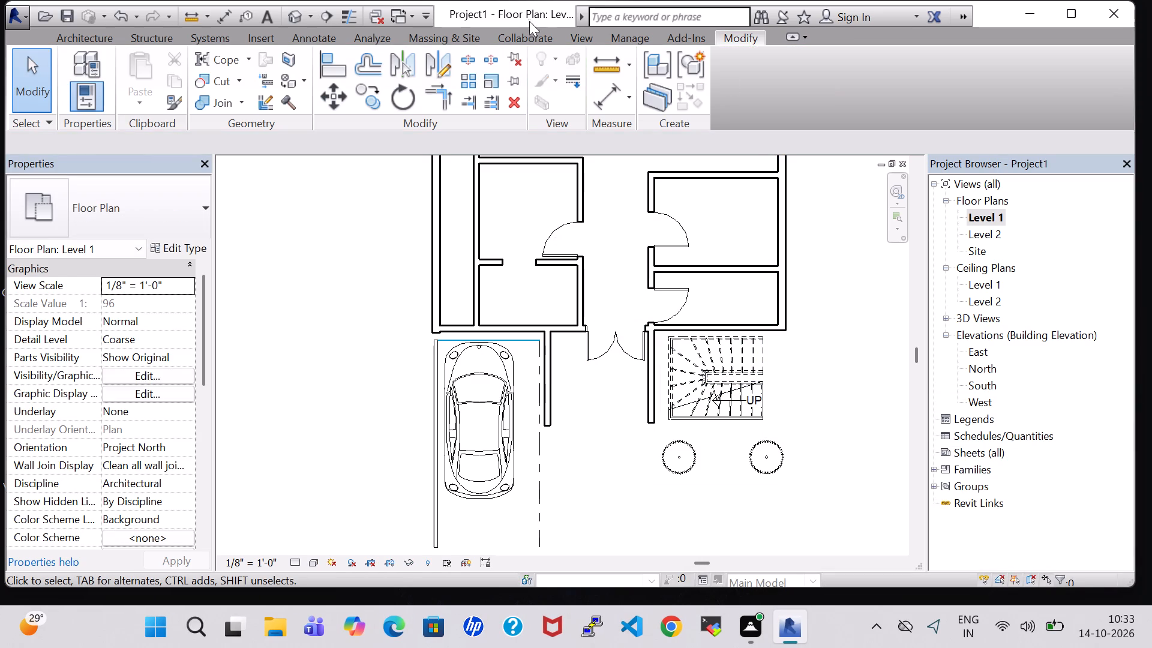
Create an L-shaped Handrail - Rectangular railing from the inner wall's end, about 5'-3" forward and about 4'-3" across the front.
left_click(106, 43)
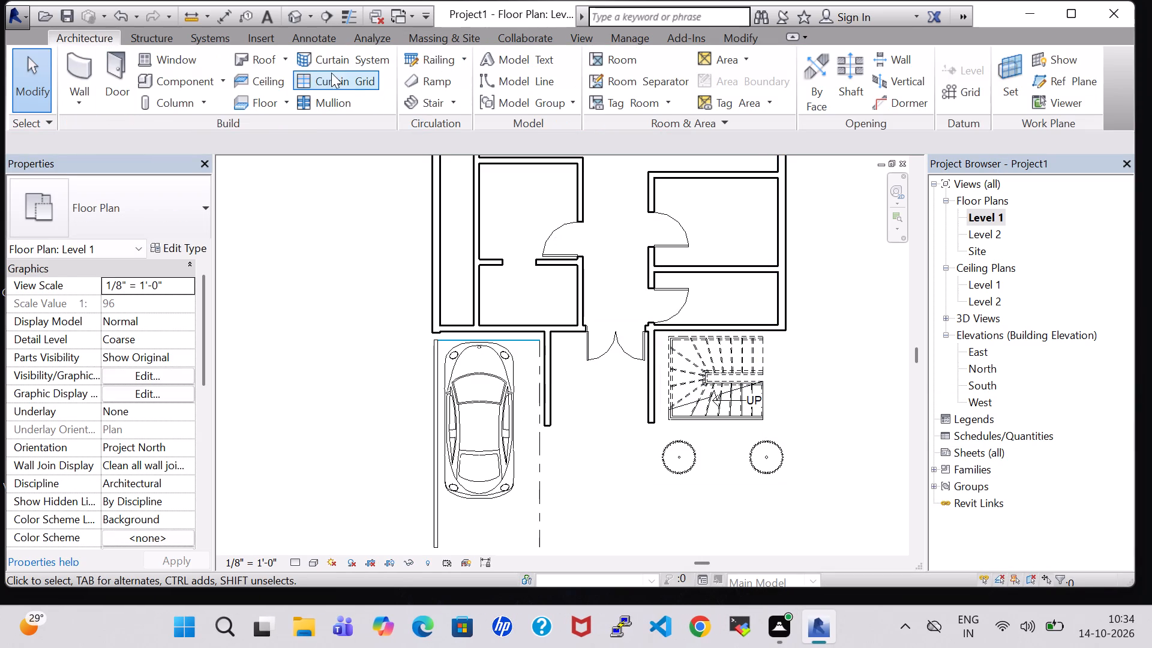
left_click(426, 63)
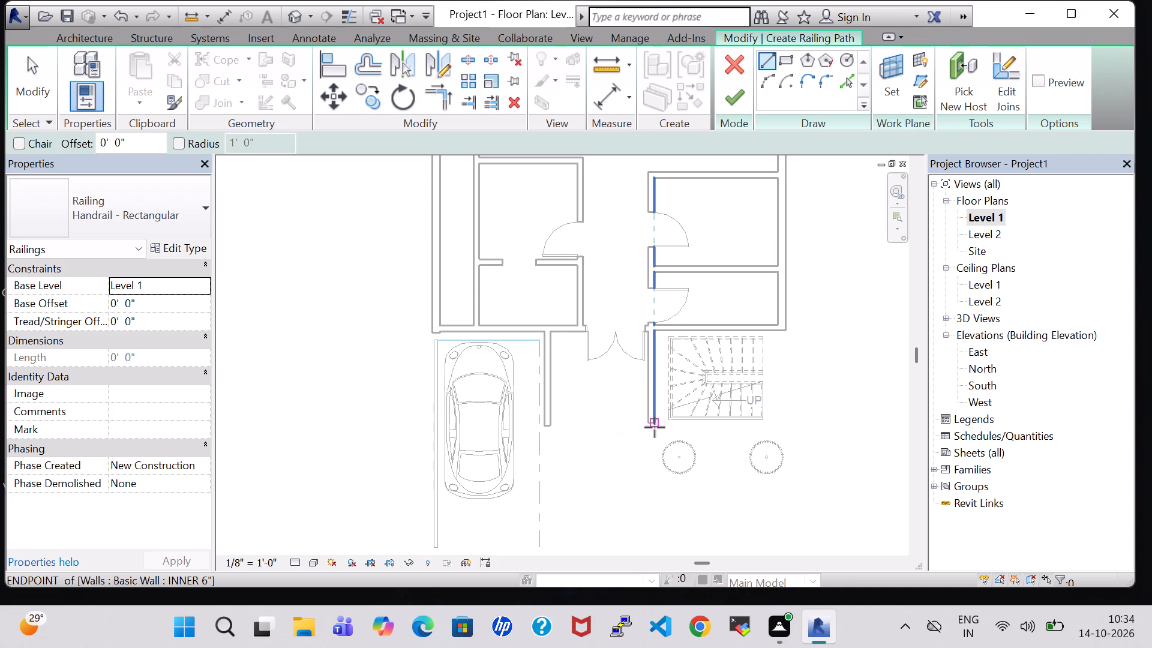
scroll(650, 427, "up", 2)
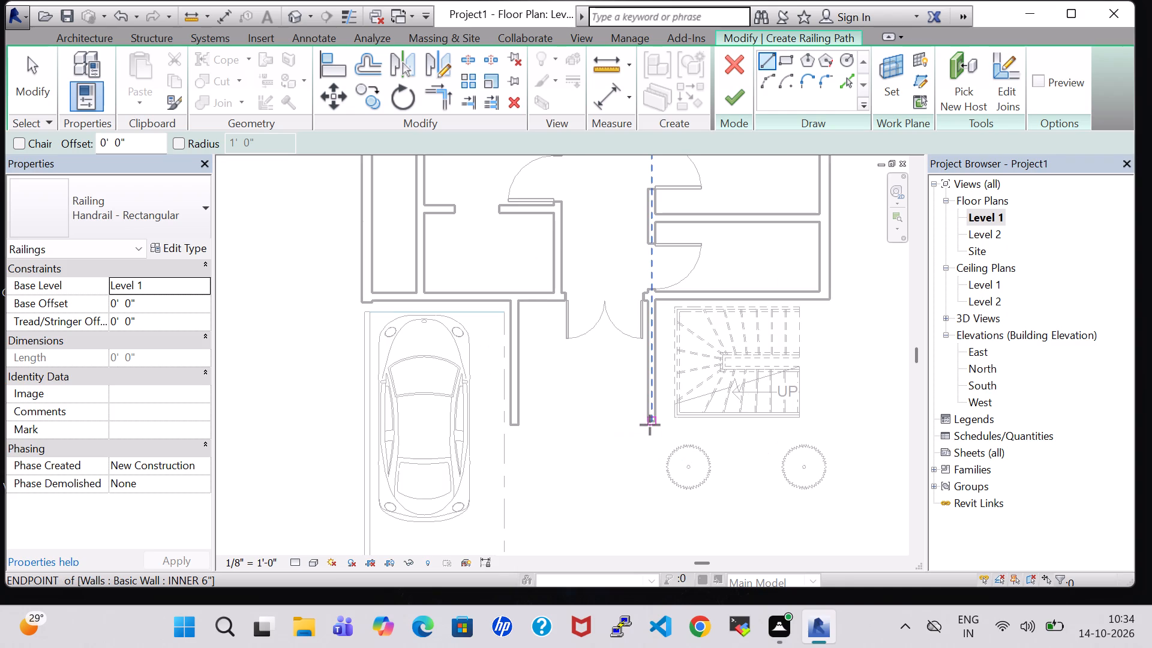
left_click(650, 422)
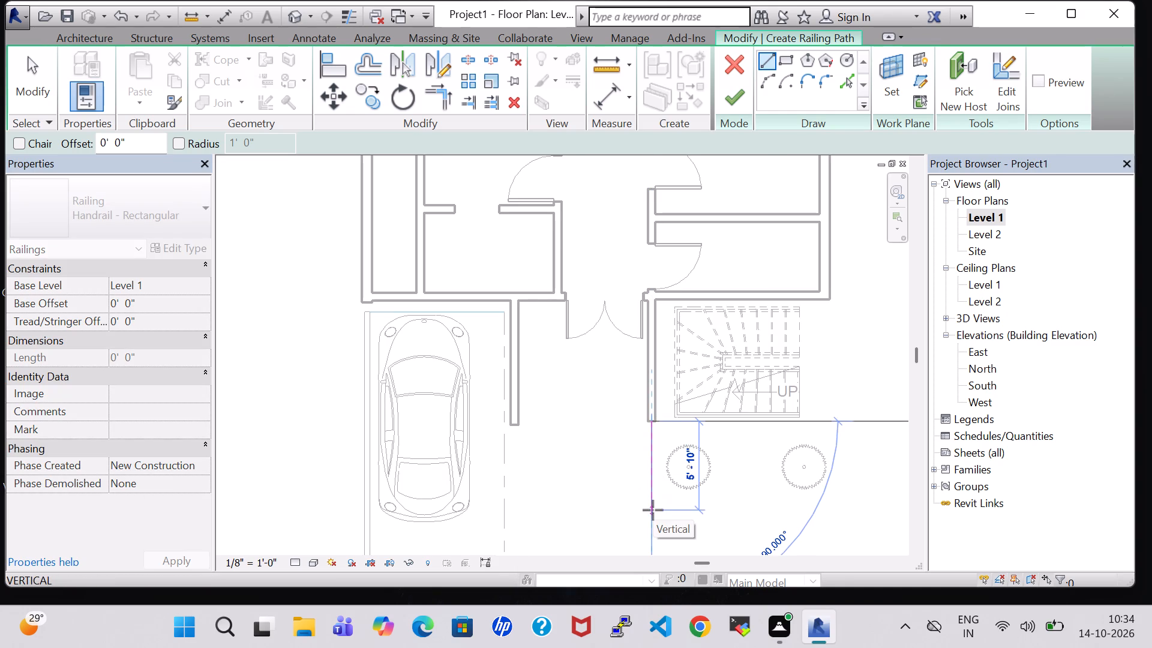
middle_click_drag(653, 510, 672, 424)
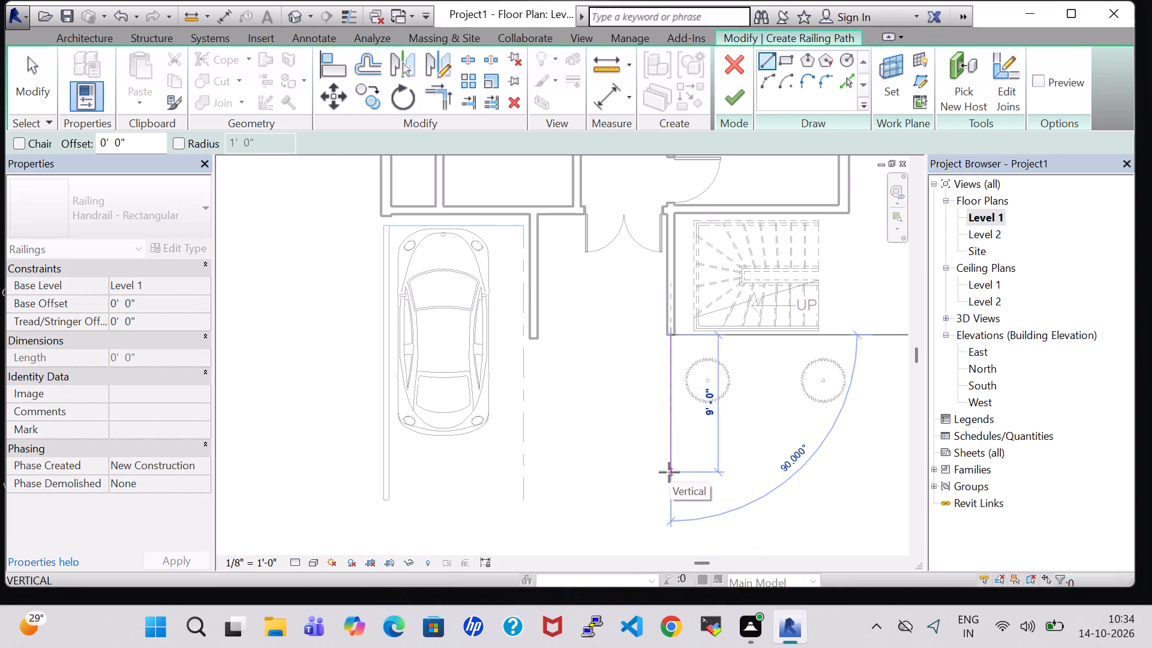
left_click(671, 415)
left_click(736, 414)
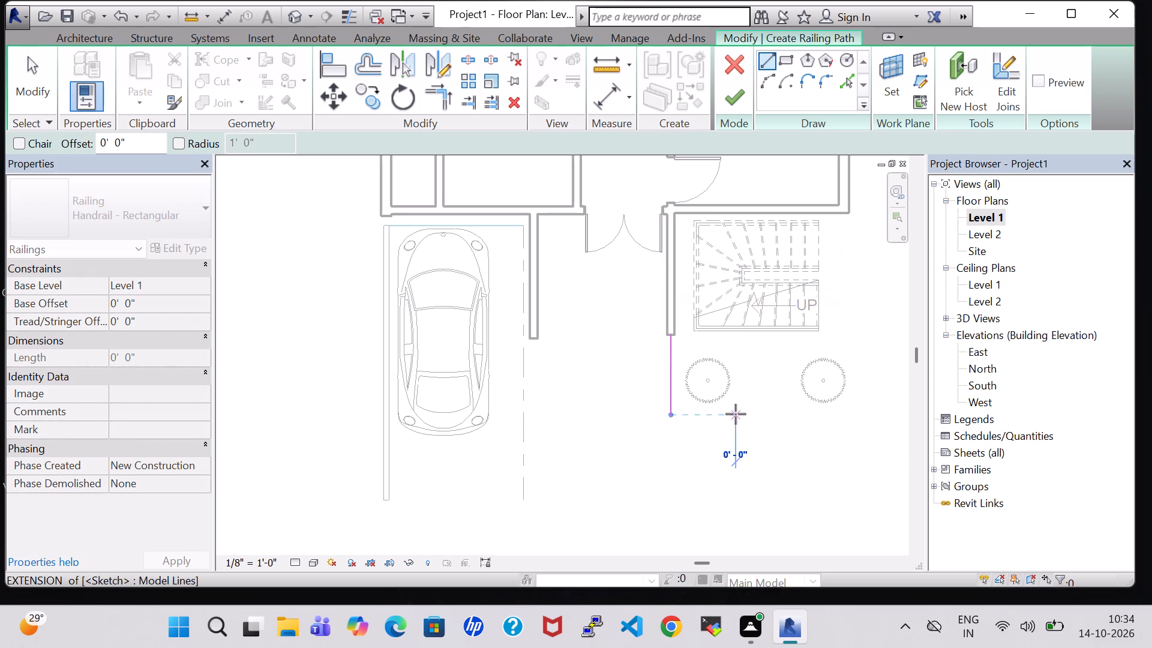
left_click(674, 415)
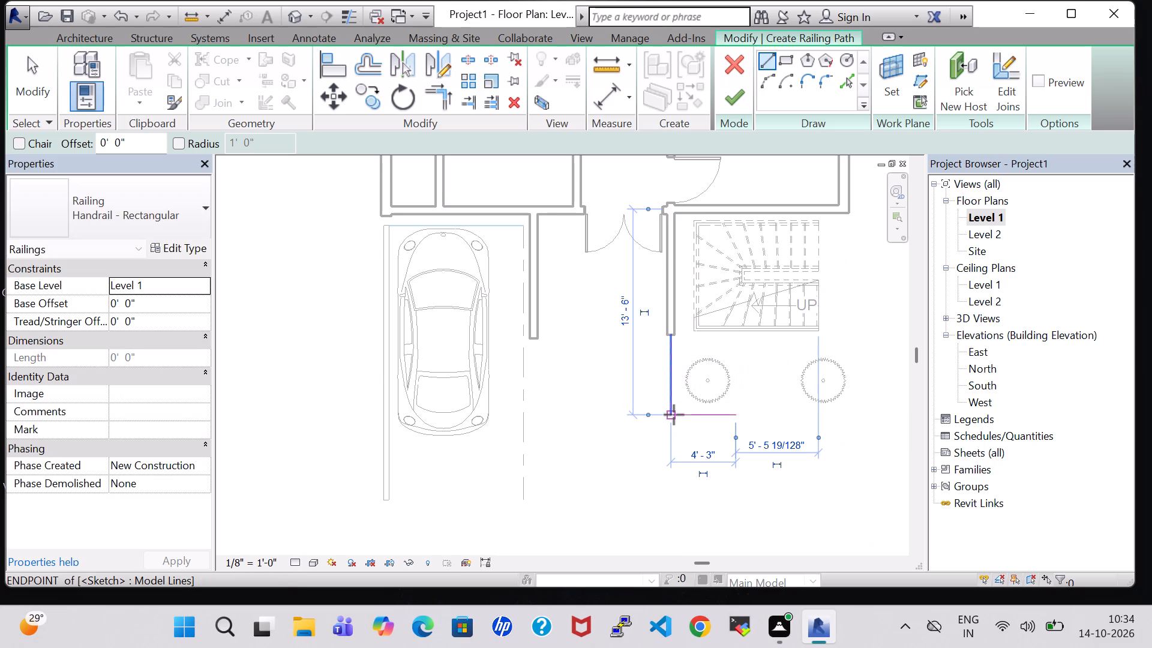
left_click(736, 101)
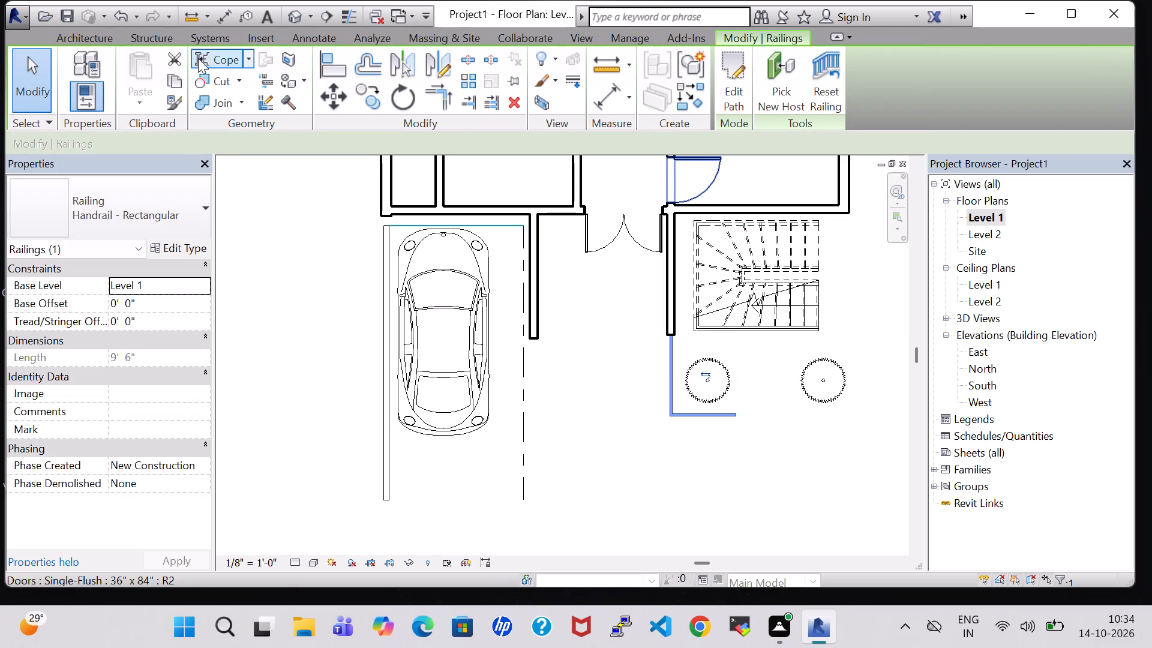
Start a new railing path and sketch its side line about 13'-0" forward from the outer wall's corner beside the stair.
left_click(91, 41)
left_click(422, 65)
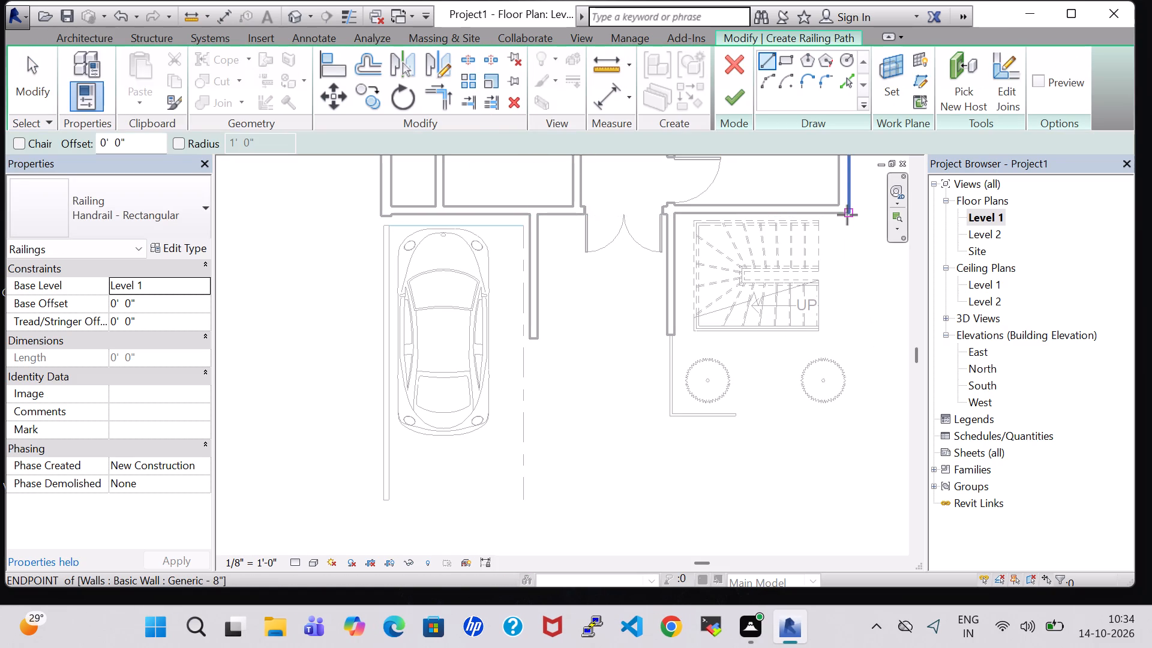
left_click(851, 215)
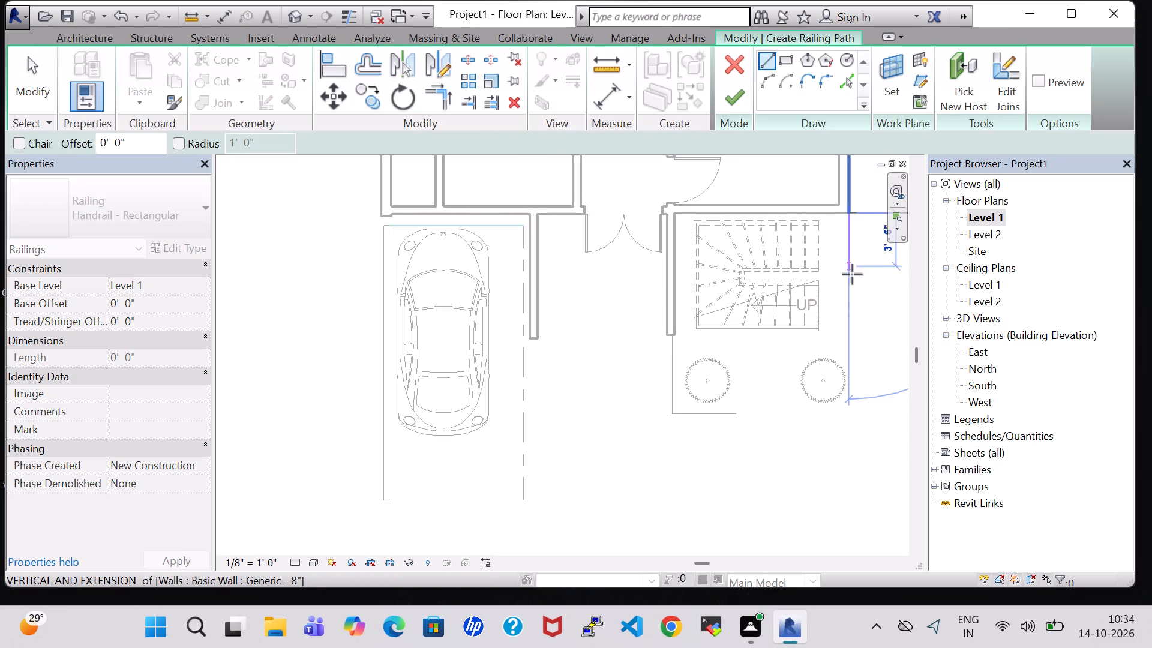
left_click(847, 410)
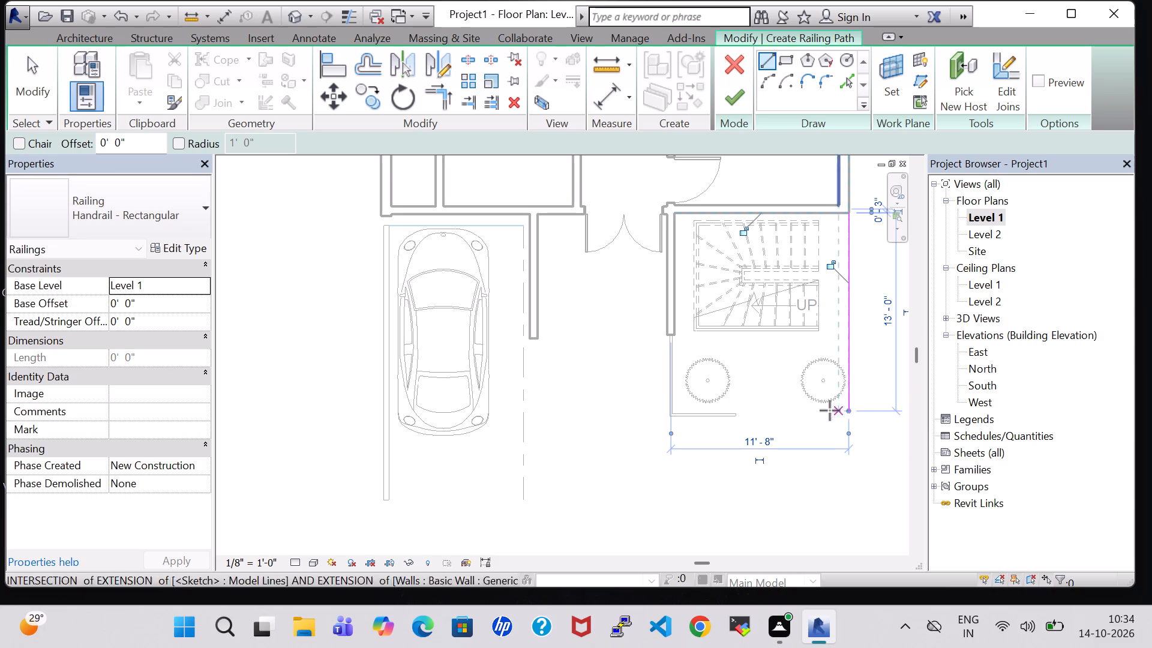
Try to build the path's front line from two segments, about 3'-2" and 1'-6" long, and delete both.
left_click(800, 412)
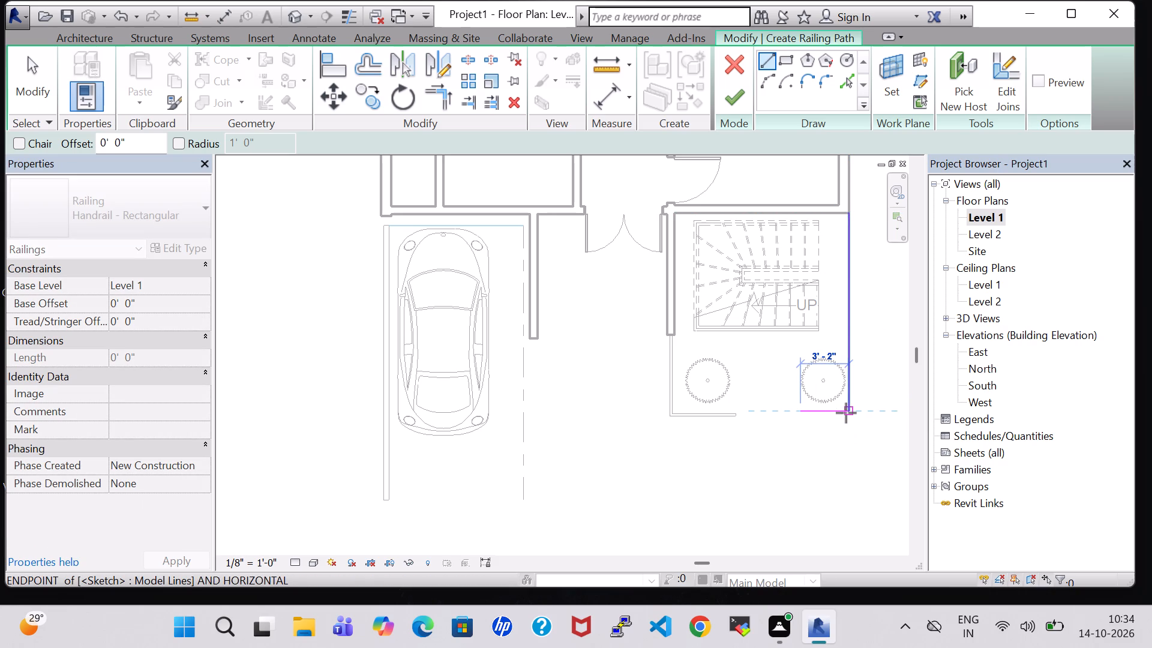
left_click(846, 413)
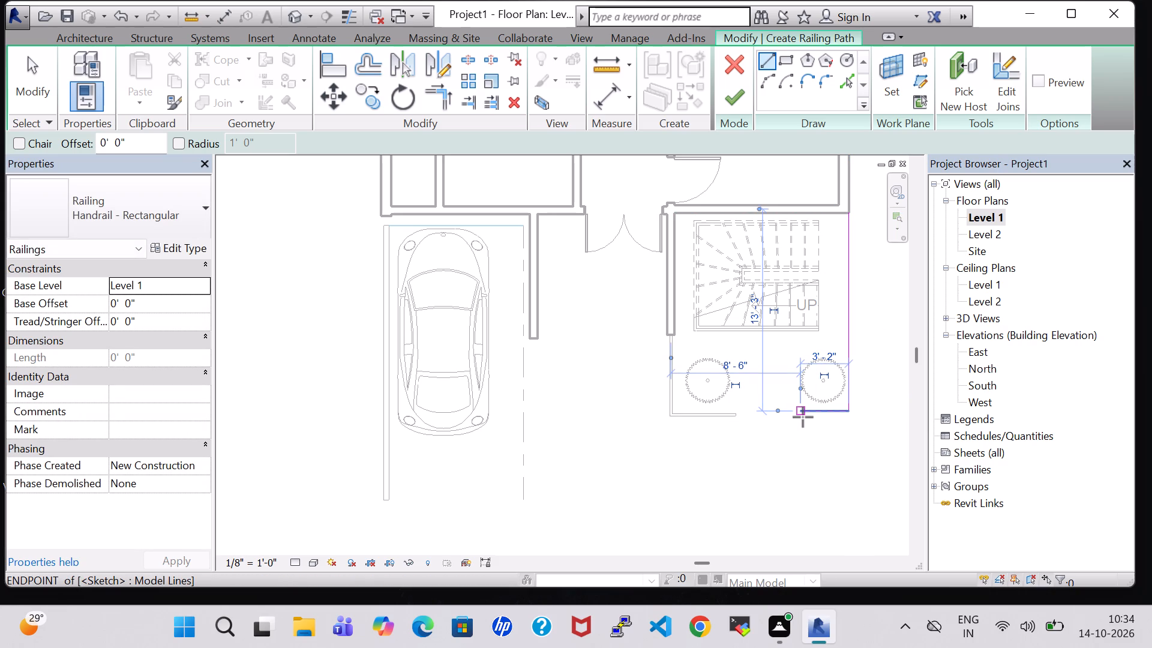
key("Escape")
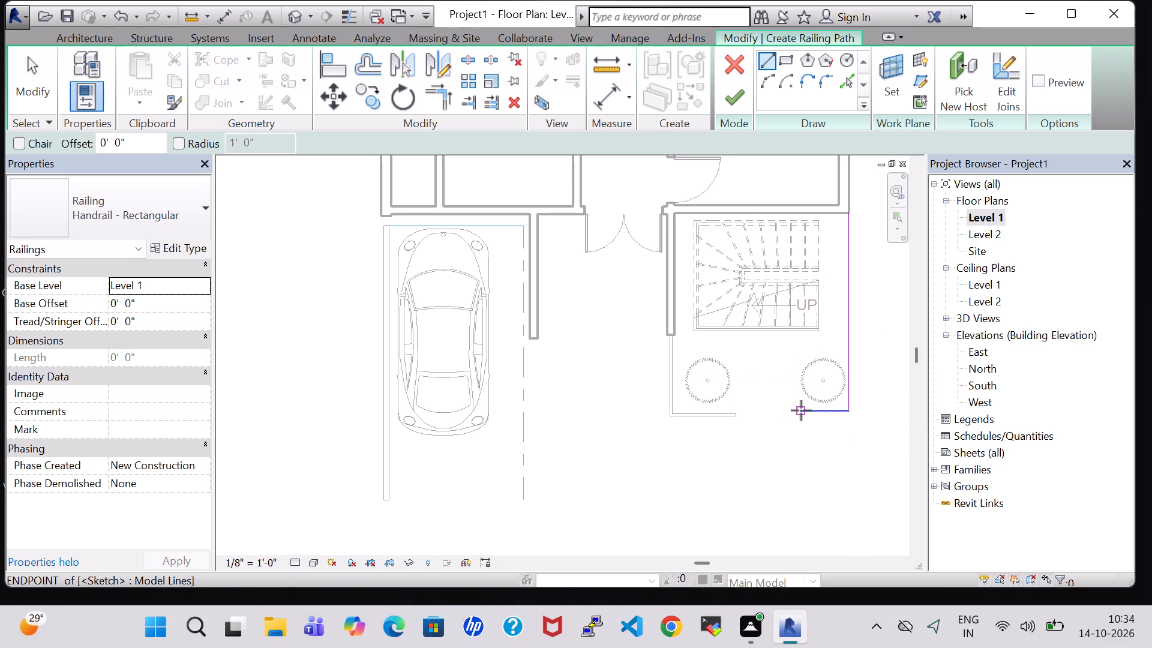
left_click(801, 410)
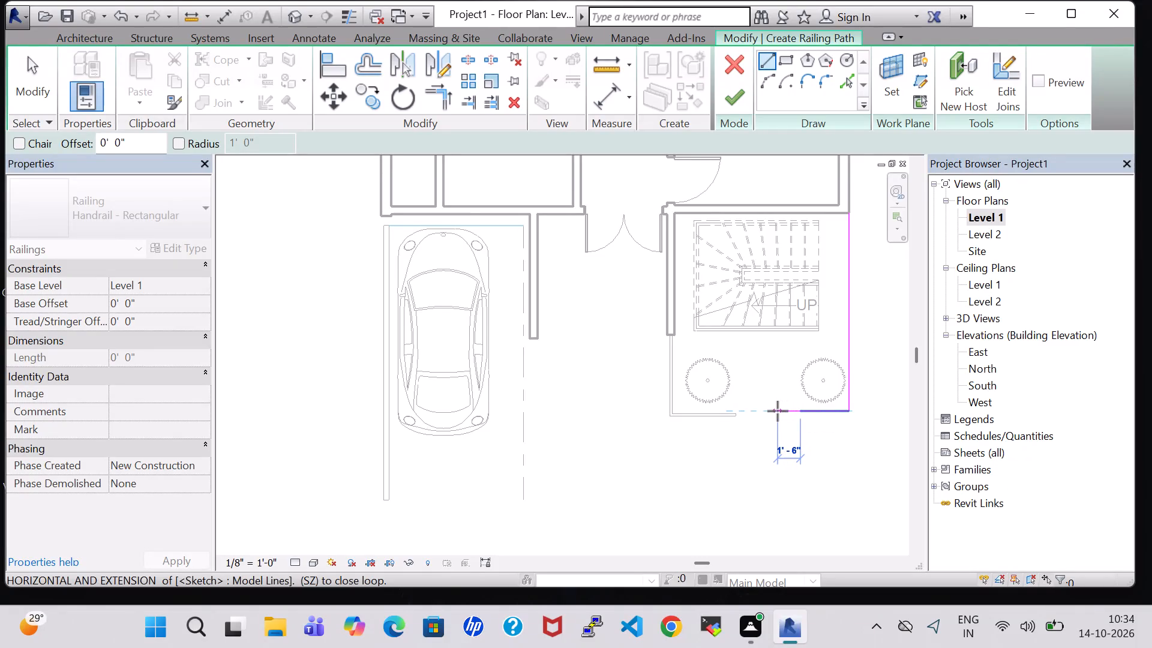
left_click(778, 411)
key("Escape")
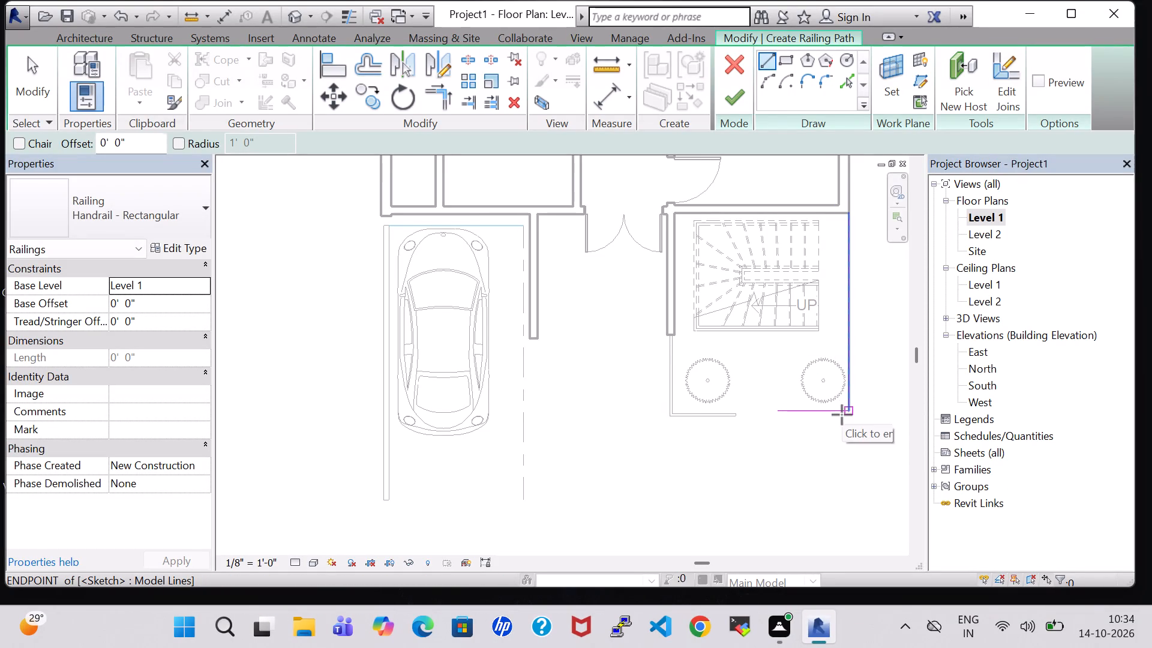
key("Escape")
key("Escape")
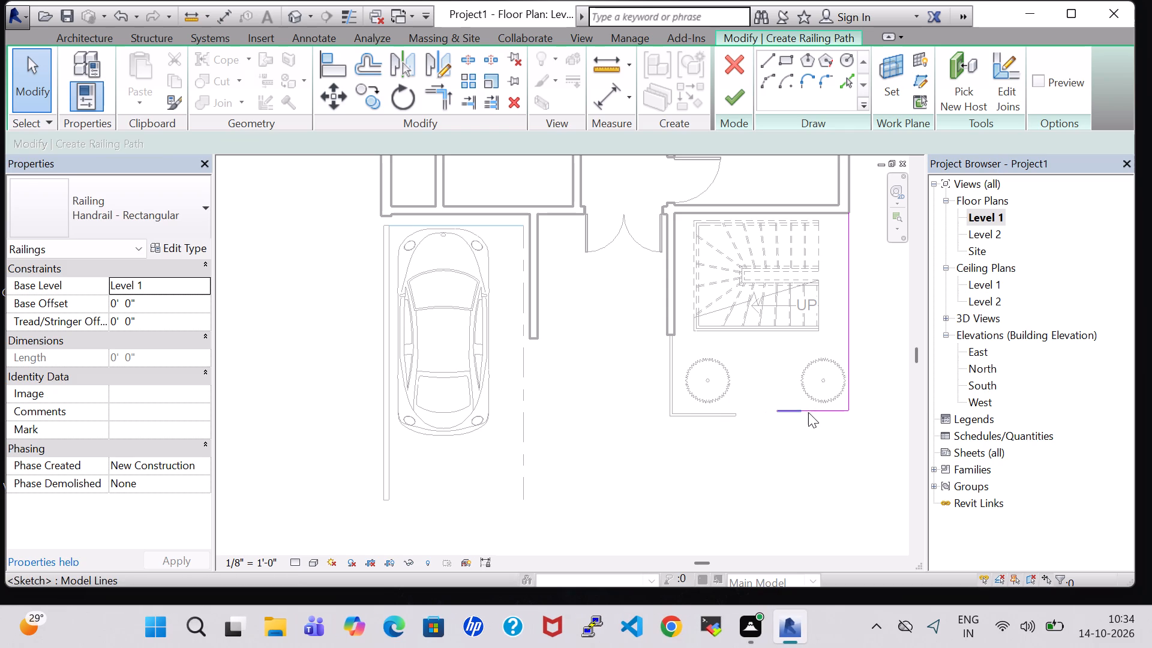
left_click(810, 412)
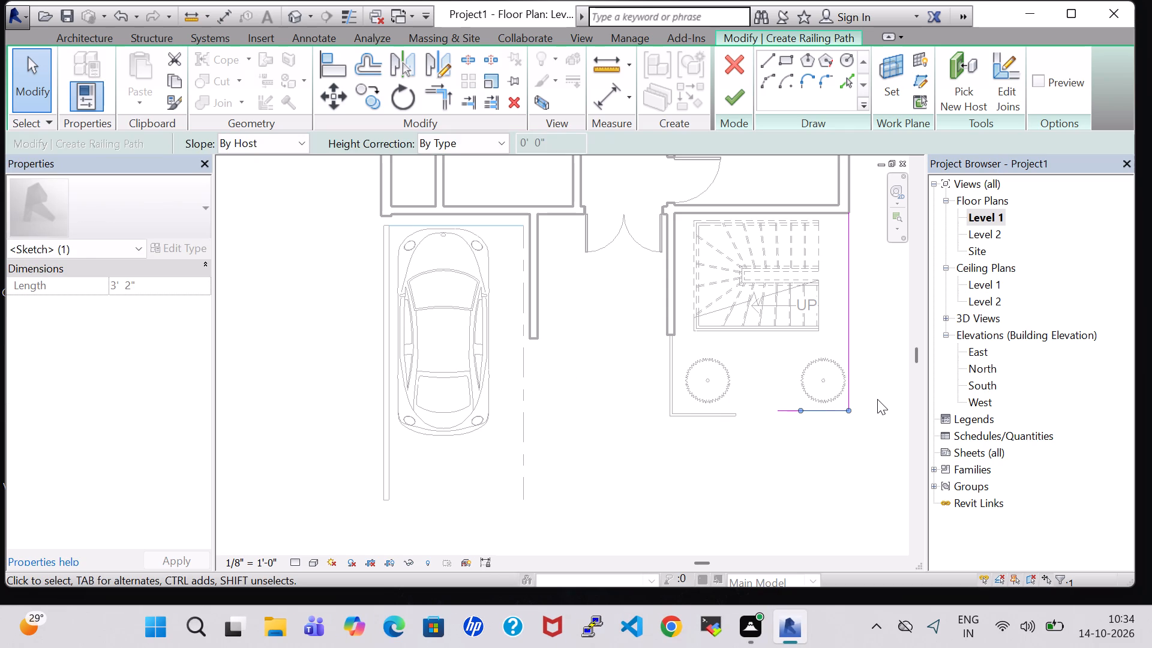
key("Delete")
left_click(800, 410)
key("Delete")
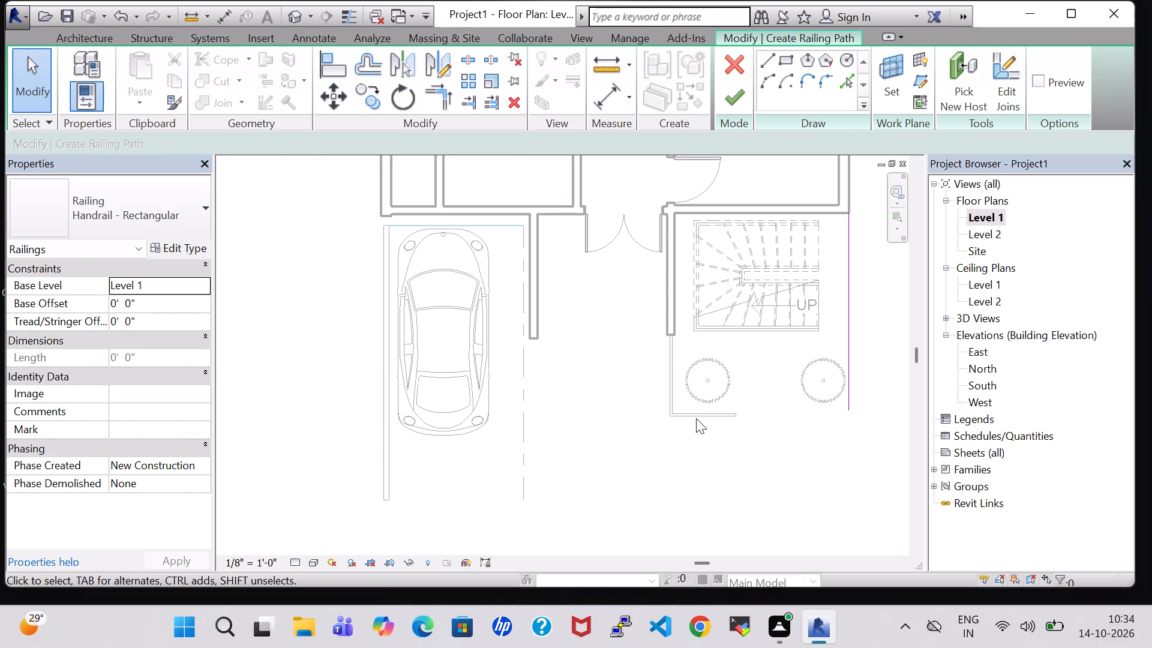
Sketch the path's front line as one segment about 4'-5" long, meeting the front end of the side line.
left_click(851, 332)
left_click(817, 415)
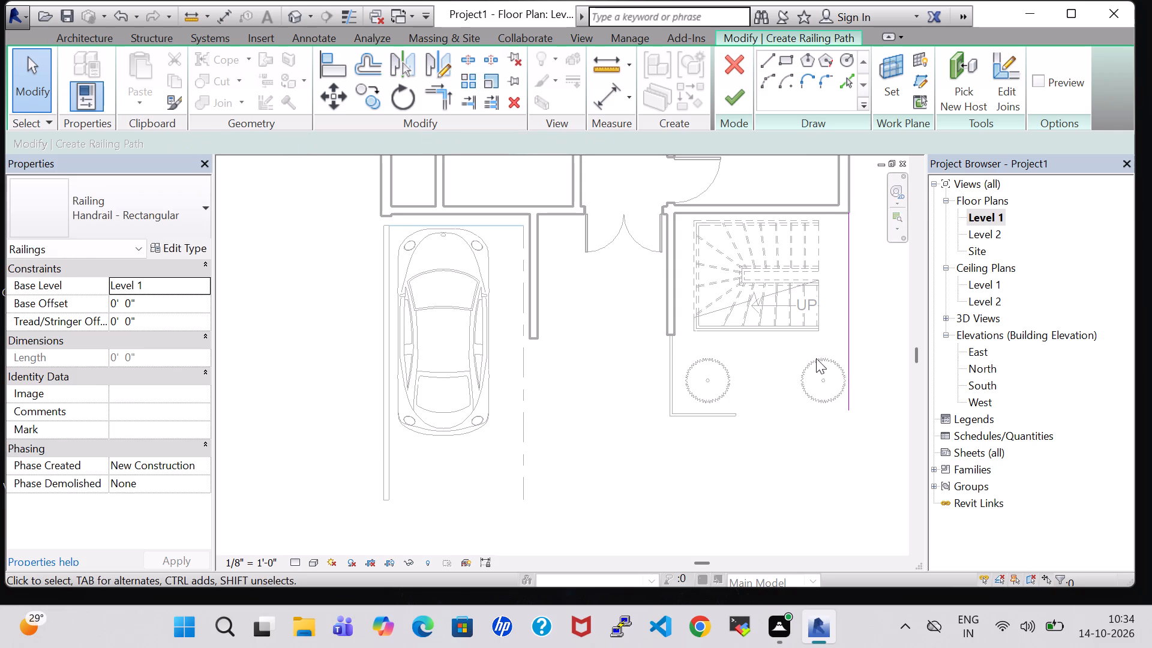
left_click(764, 64)
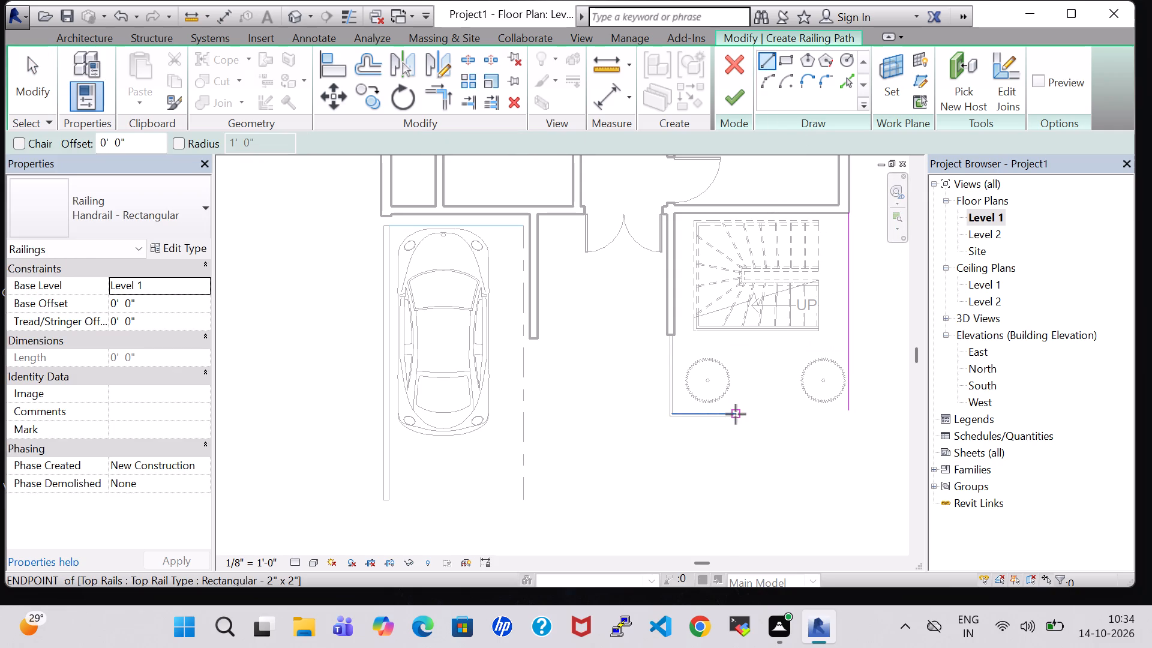
left_click(781, 415)
left_click(851, 415)
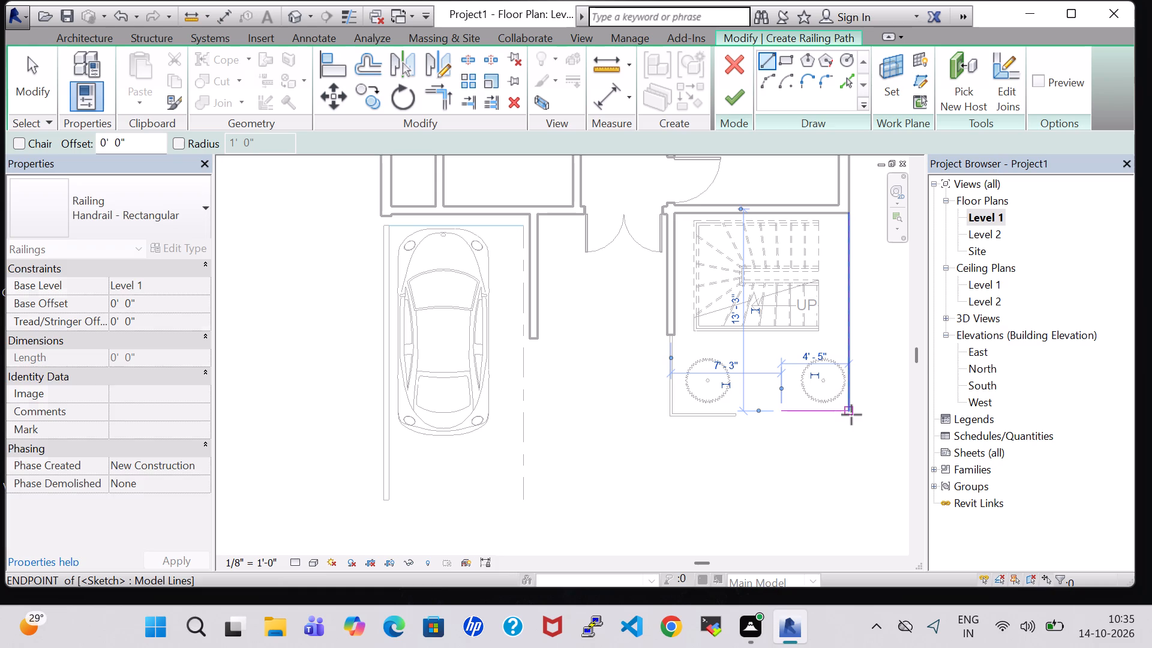
Set the new railing's type to Glass Panel - Bottom Fill and finish its path.
left_click(181, 202)
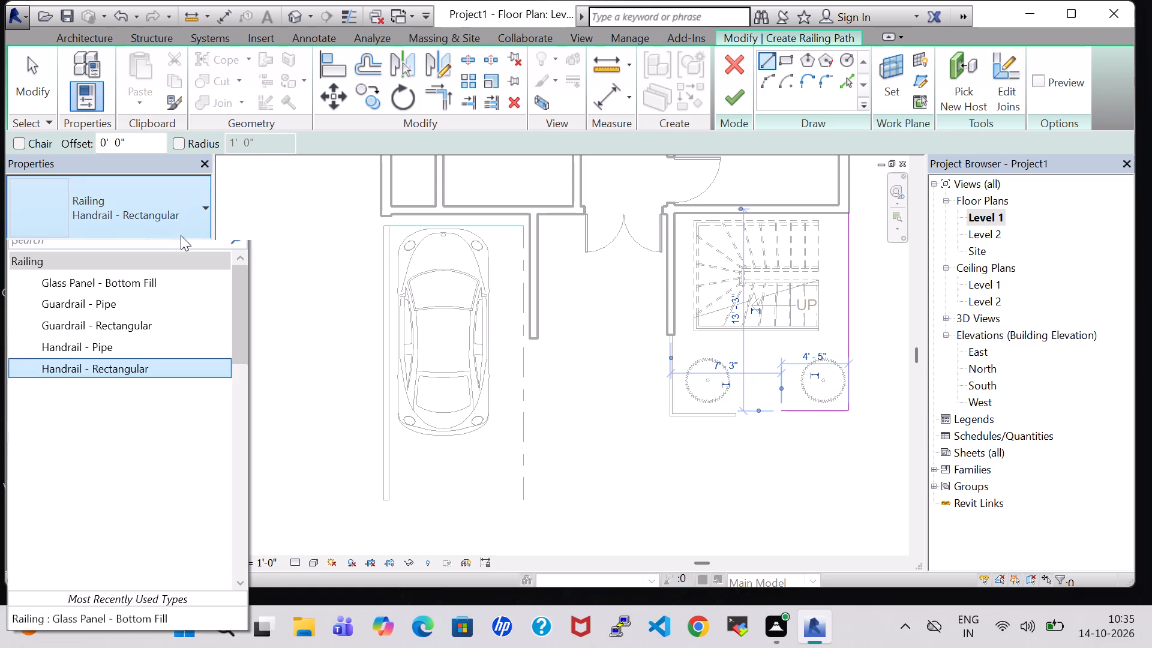
left_click(177, 291)
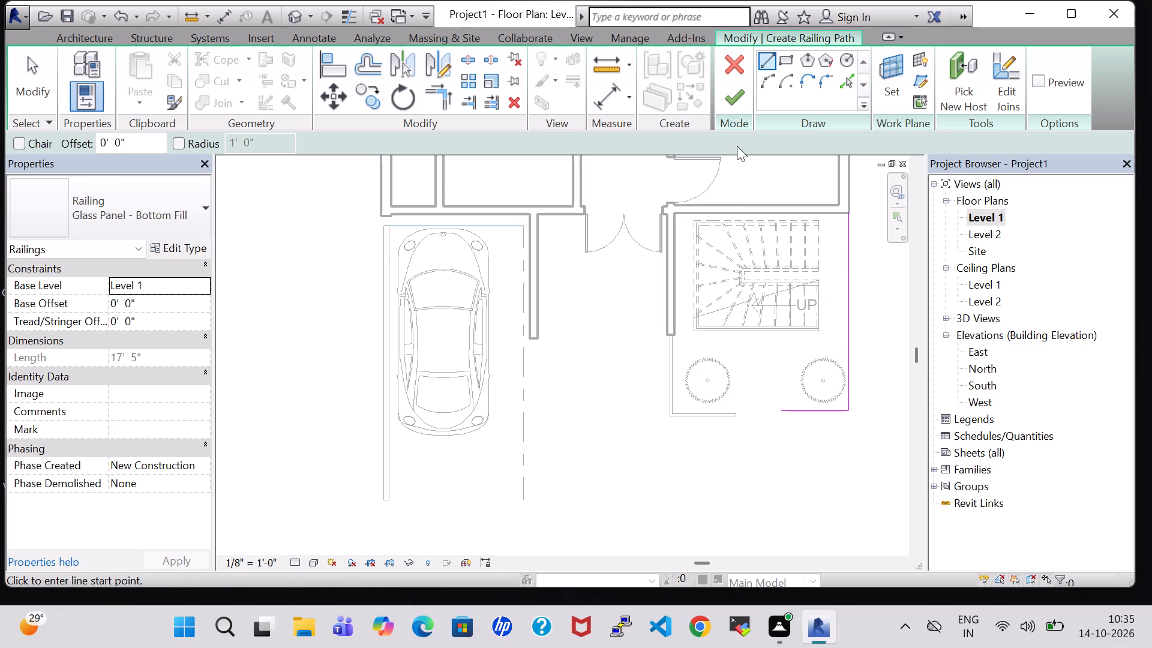
left_click(732, 105)
left_click(717, 472)
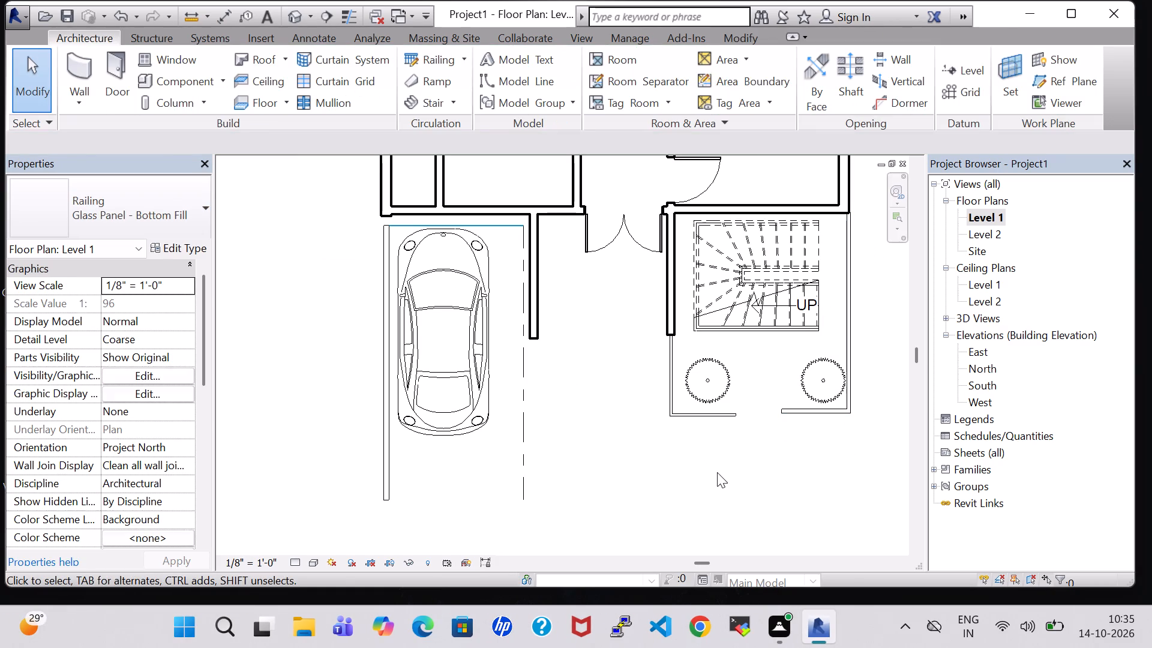
Nudge the Handrail - Rectangular railing slightly back to line its front up with the glass railing's front, and check the alignment.
left_click(716, 414)
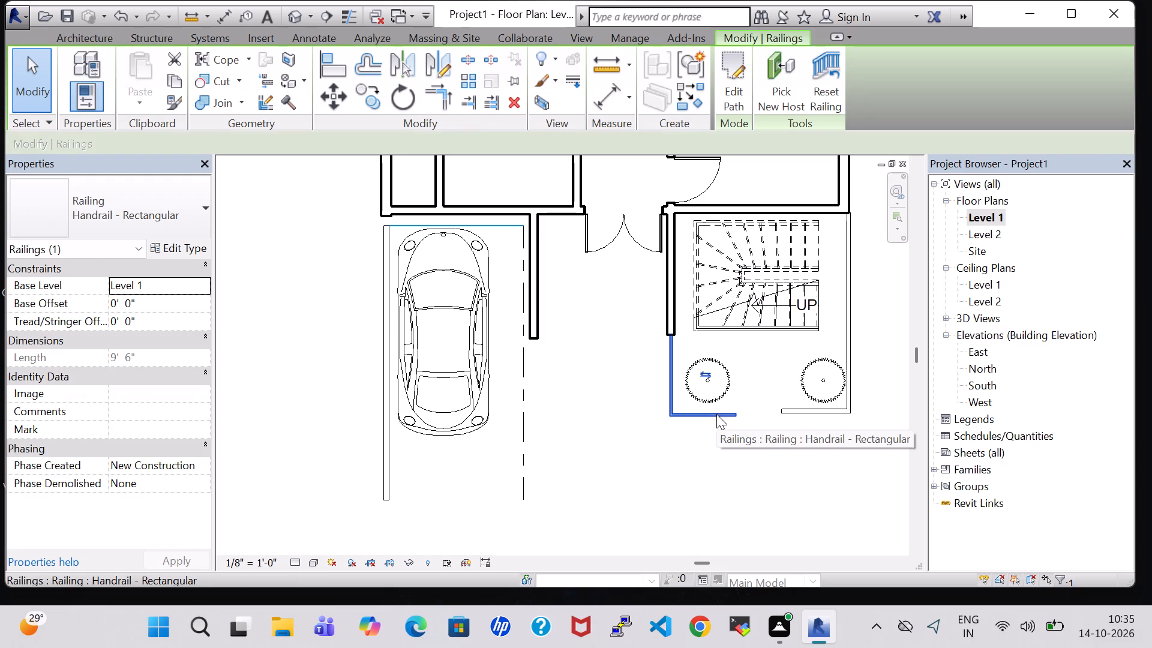
key("Up")
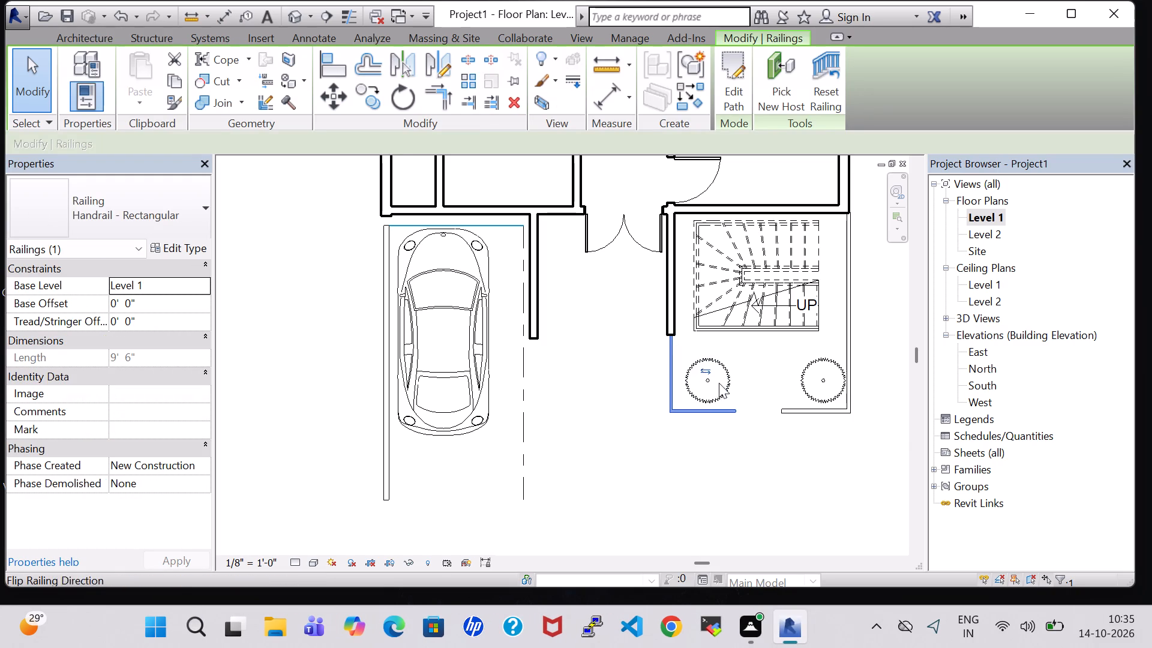
scroll(766, 424, "up", 5)
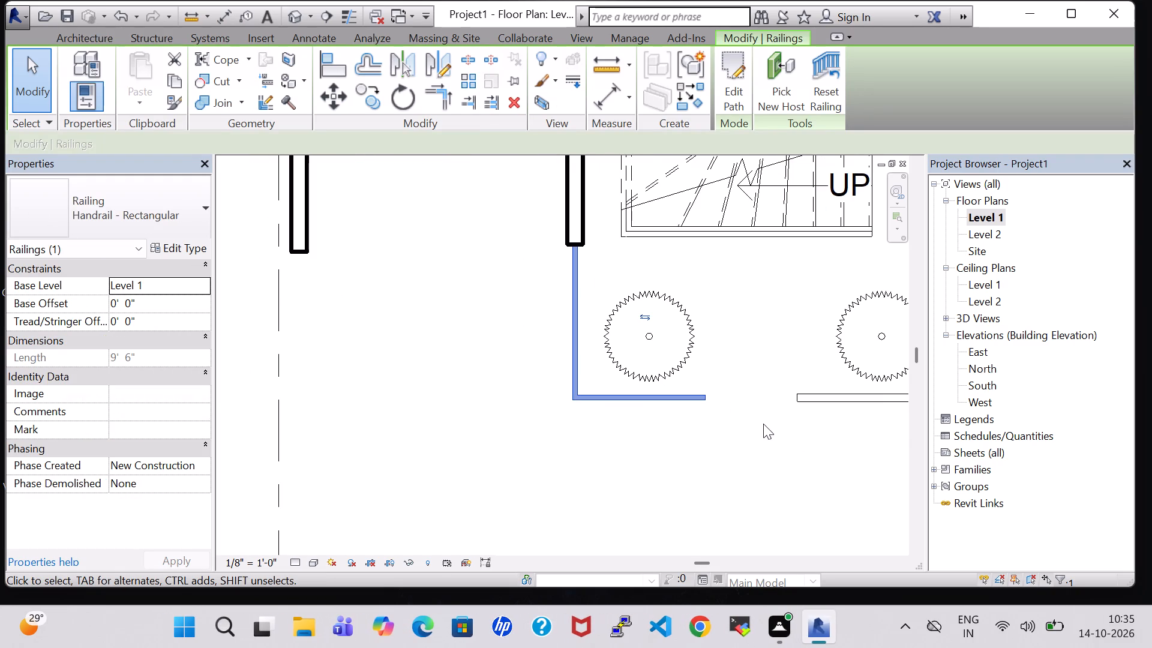
left_click(828, 401)
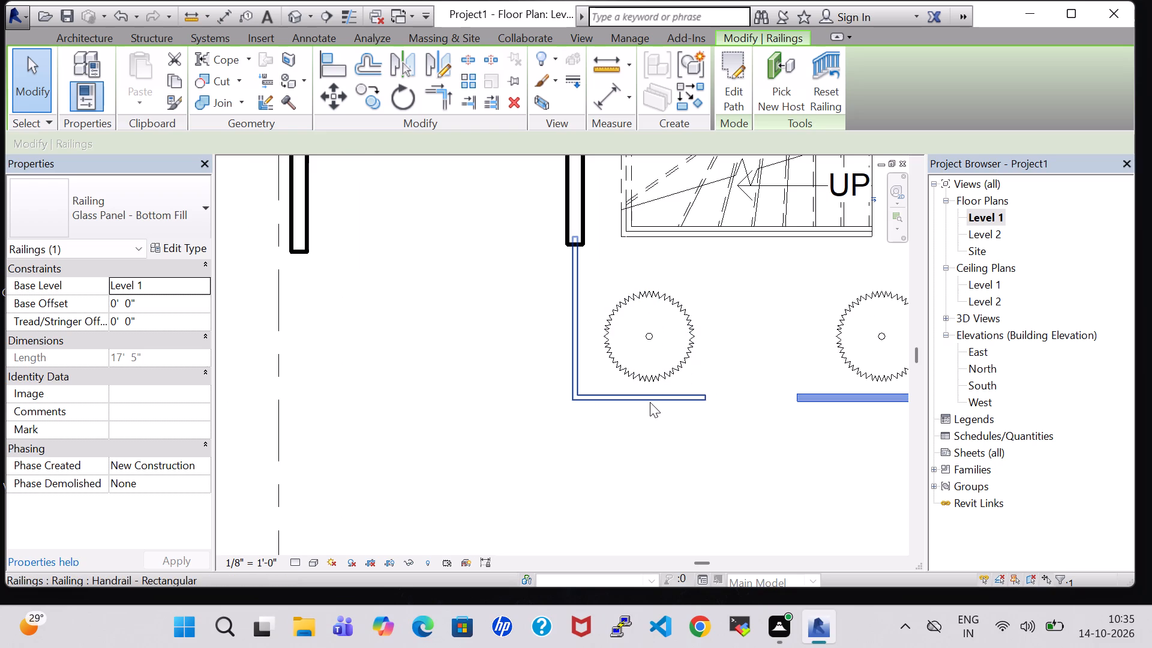
left_click(648, 401)
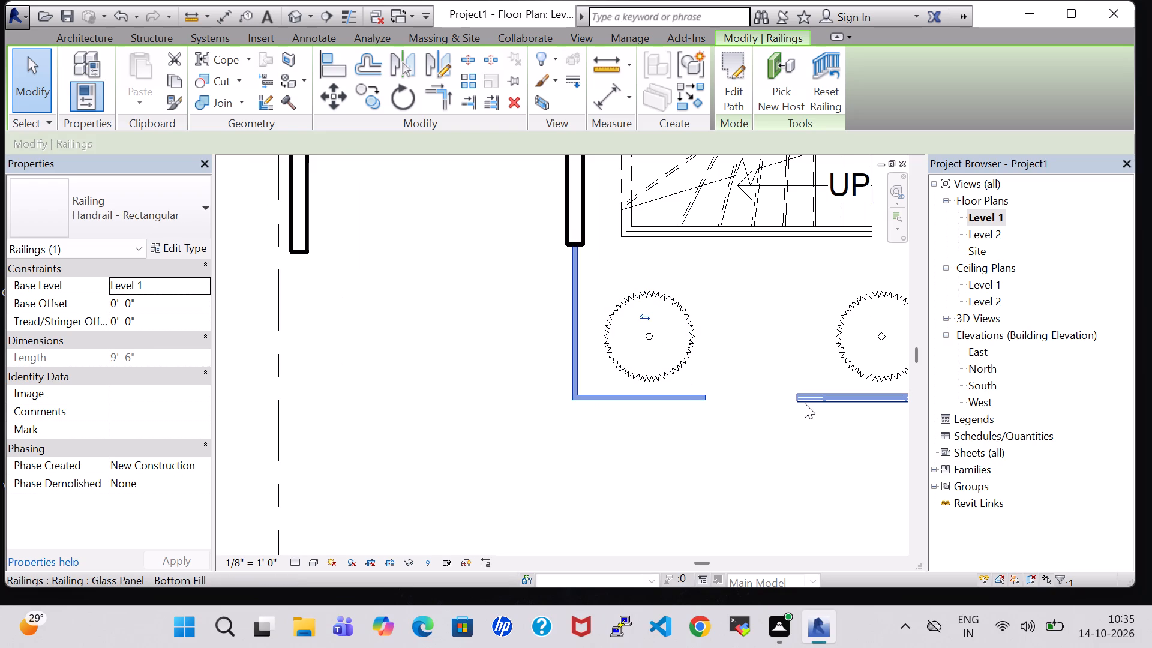
left_click(805, 403)
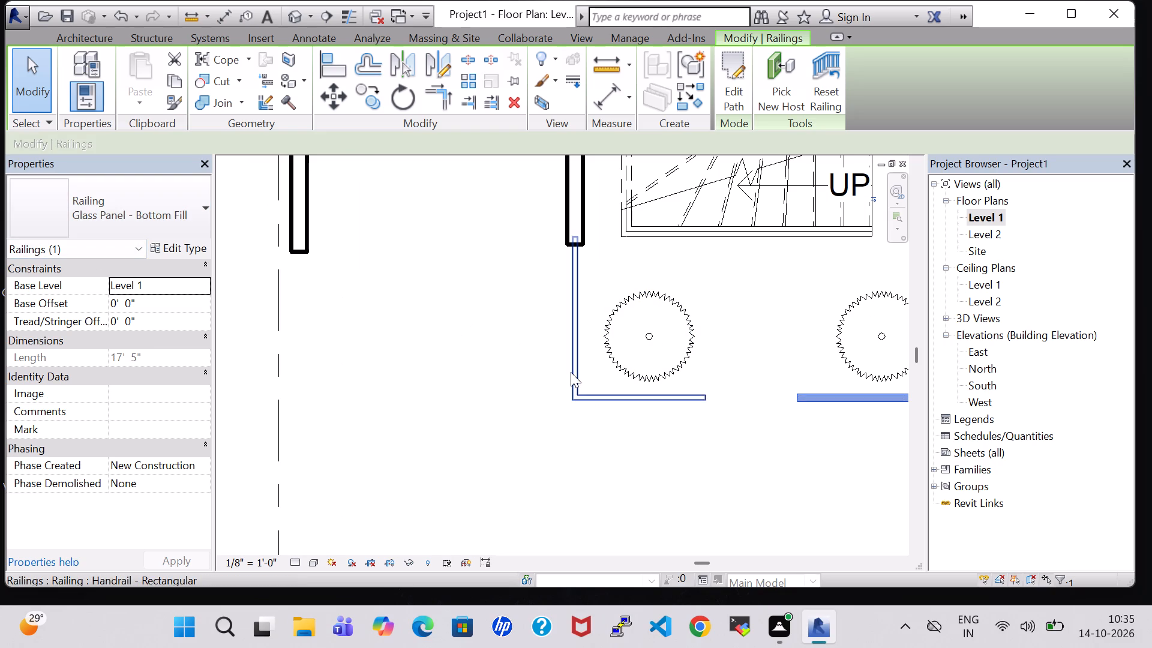
Change the Handrail - Rectangular railing at the inner wall to the Glass Panel - Bottom Fill type.
left_click(571, 372)
left_click(124, 210)
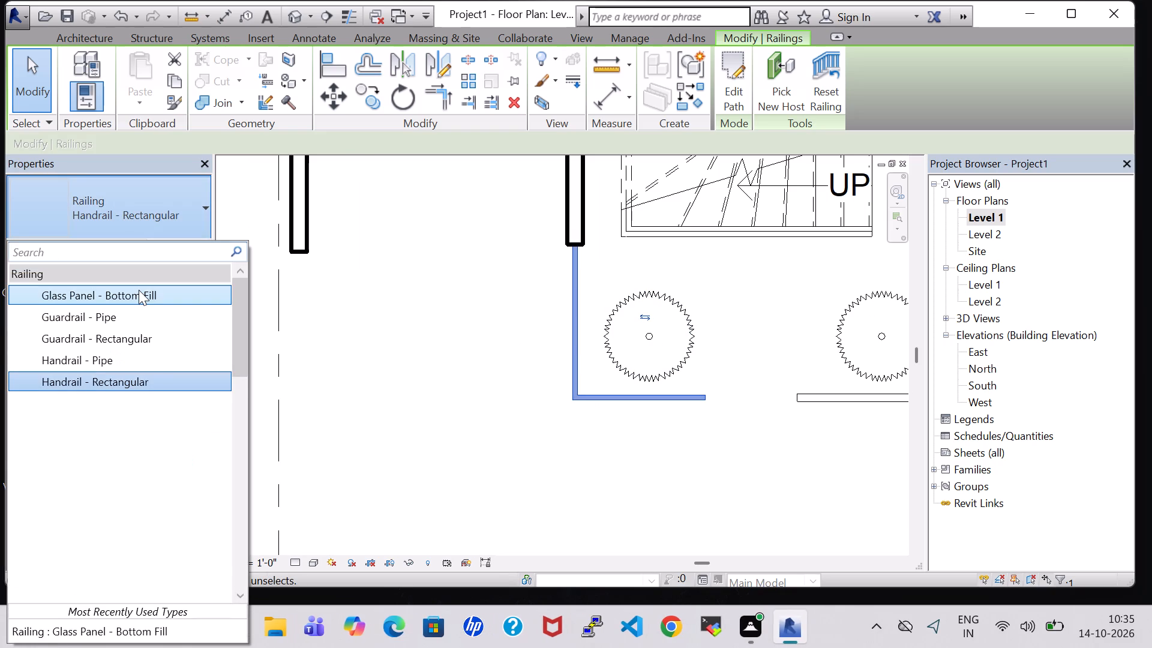
left_click(139, 290)
left_click(454, 432)
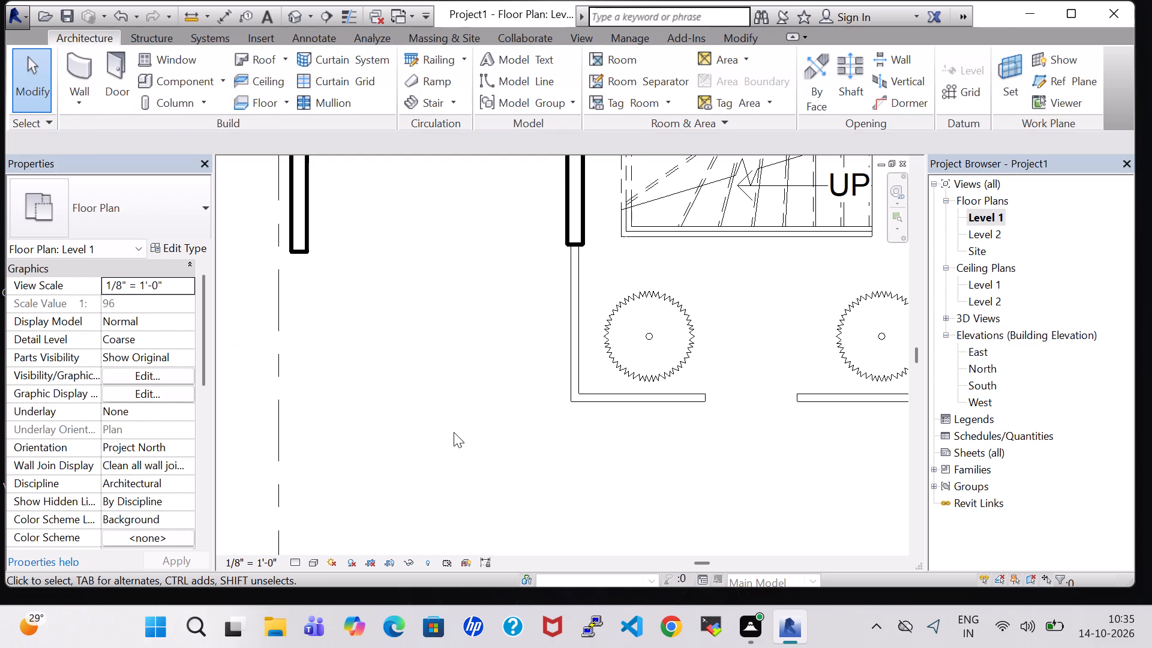
Edit the inner wall railing's path, shortening its side line to 5'-0" and shifting it 3" outward to the wall's outer face.
left_click(569, 329)
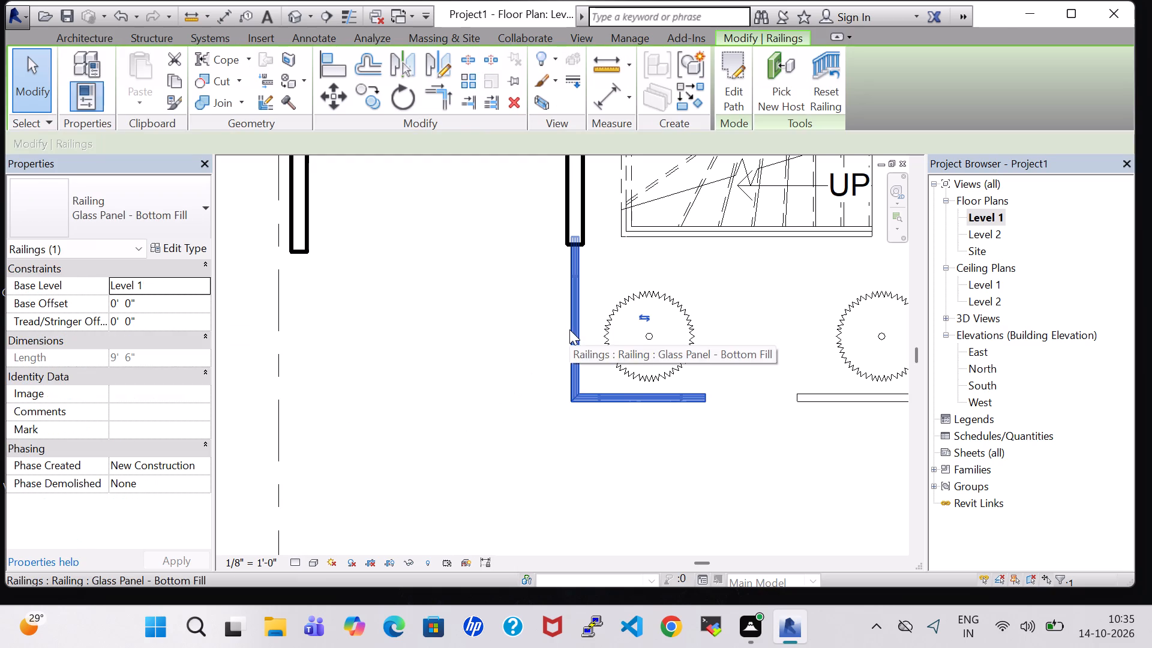
left_click(736, 67)
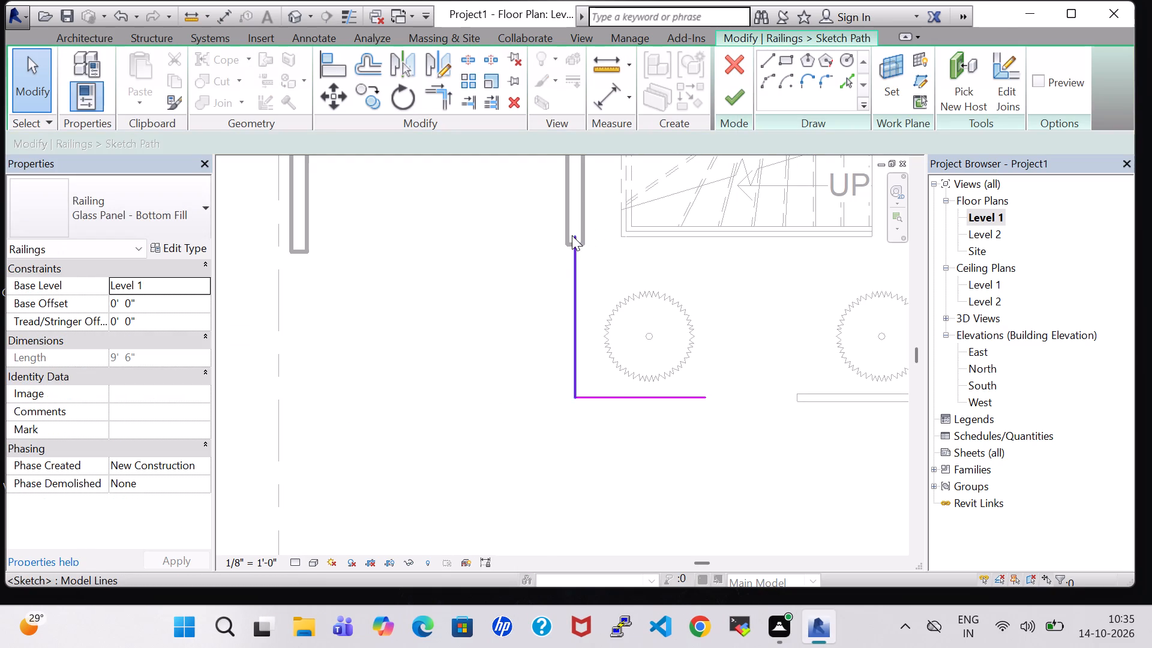
left_click(574, 235)
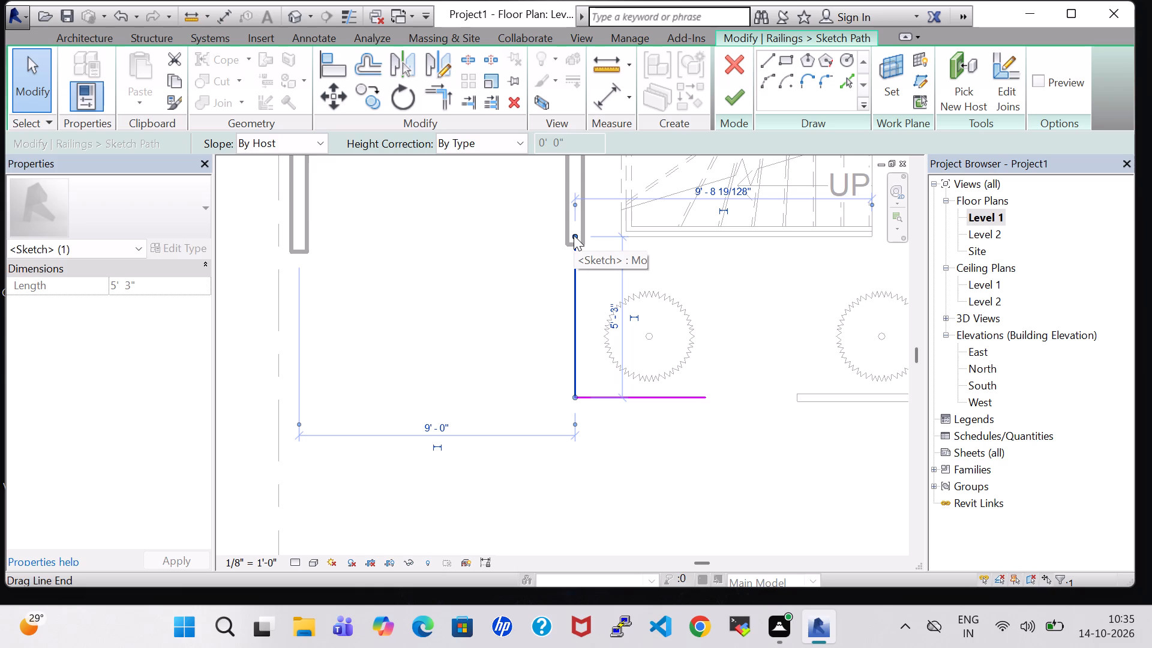
key("Down")
key("Down")
key("Down")
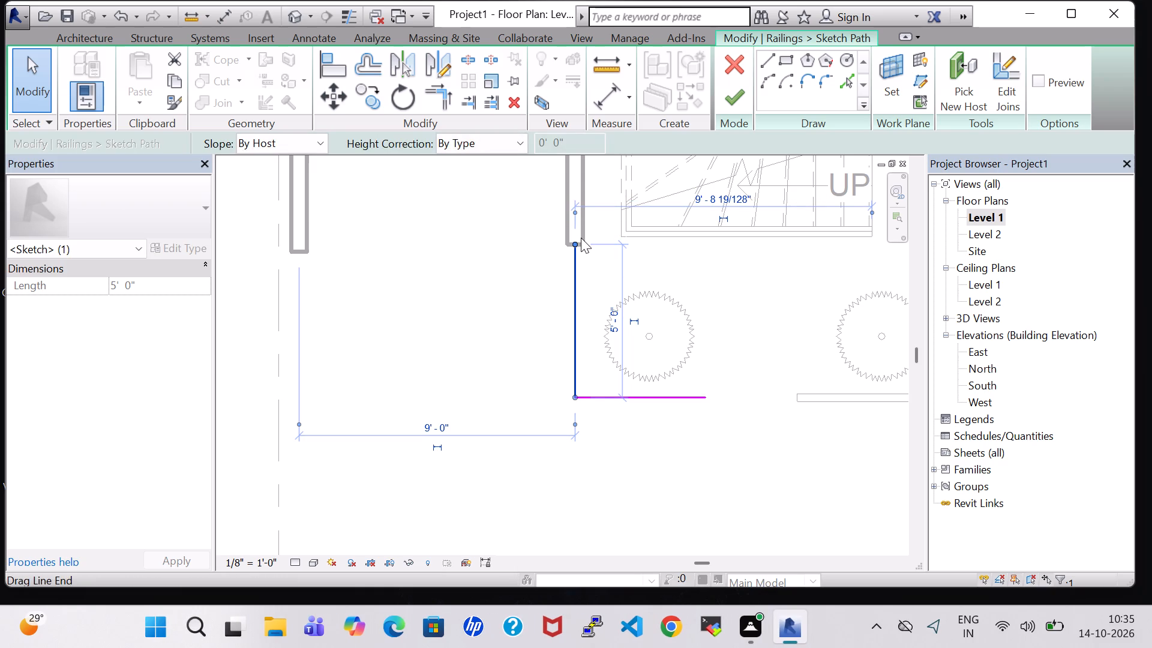
key("Left")
key("Left")
key("Left")
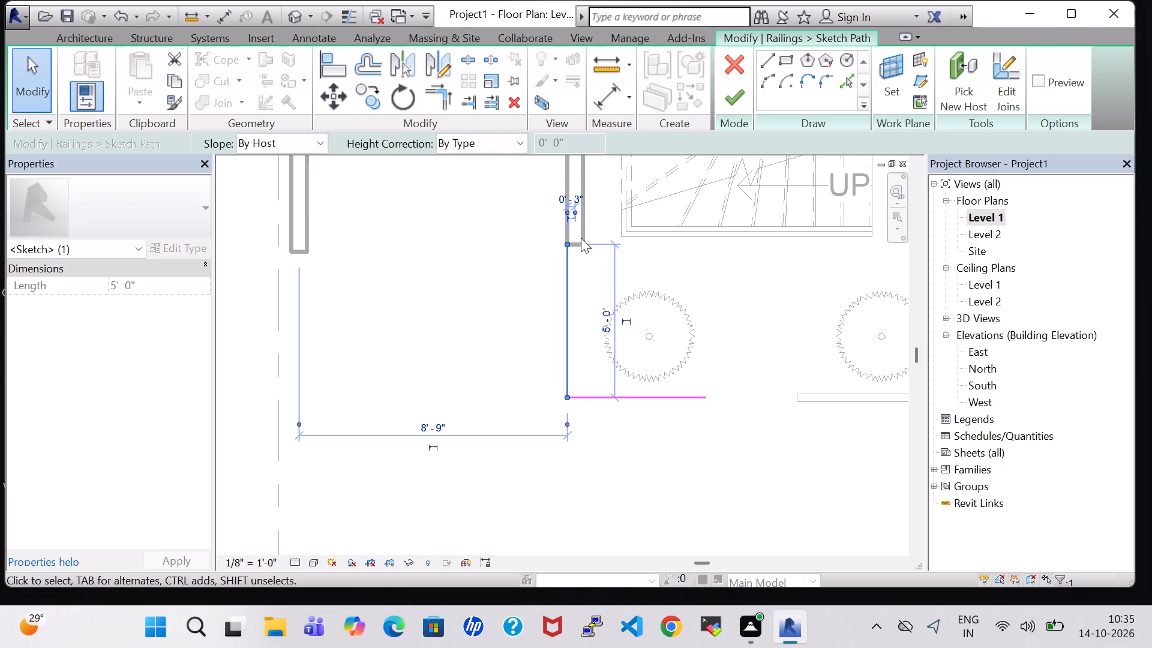
Extend the path's front line towards the entrance opening to 5'-4" and finish the path edit.
left_click(706, 396)
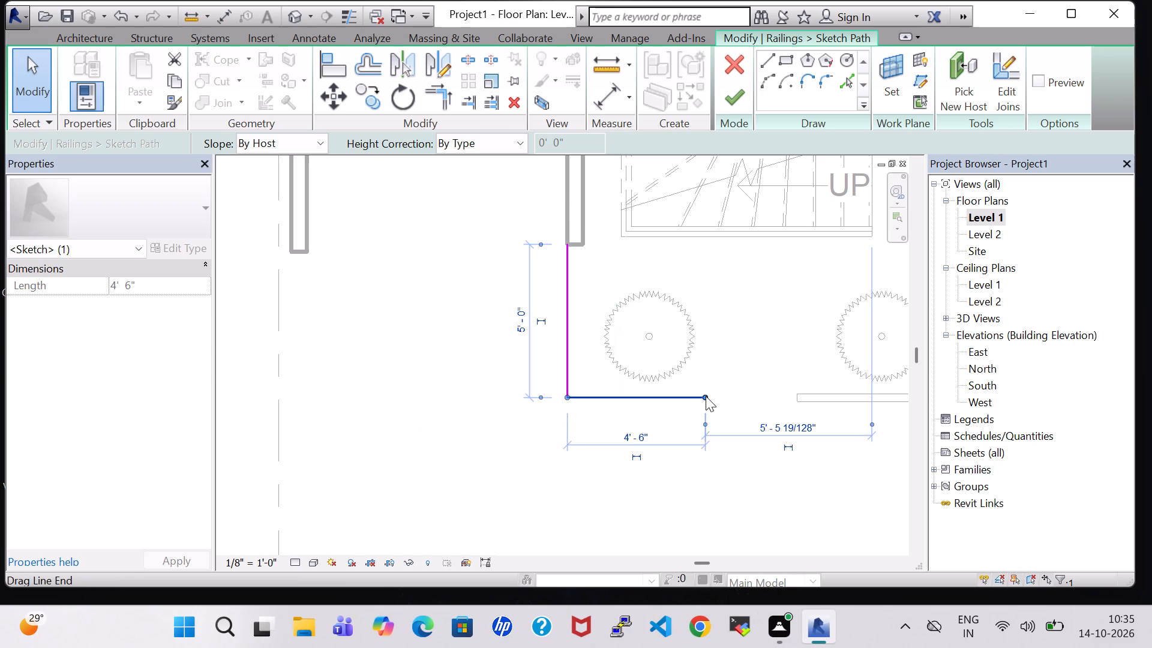
key("Right")
key("Right")
key("Right")
key("Right")
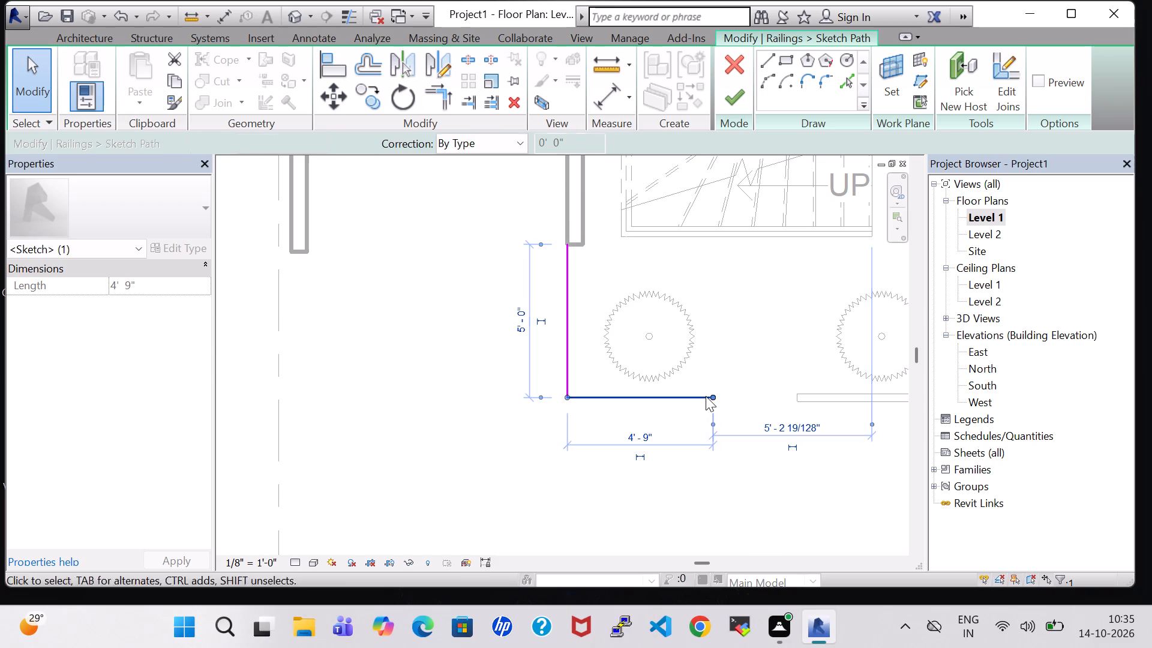
key("Right")
key("Right")
key("Right")
key("Right")
key("Right")
key("Right")
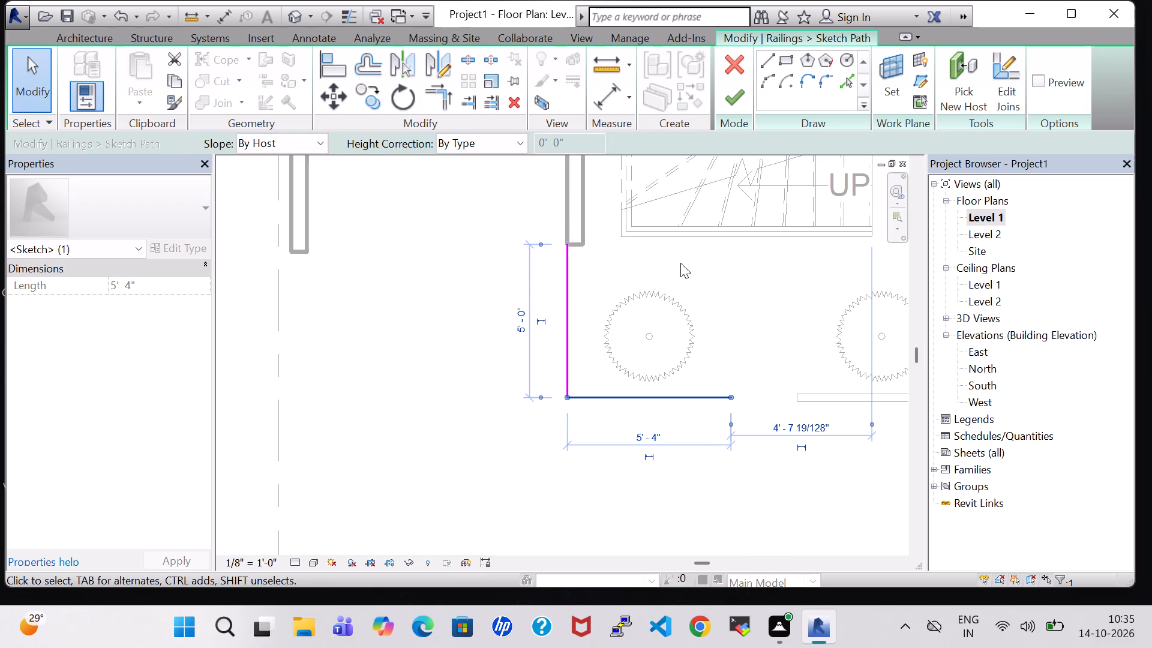
left_click(735, 102)
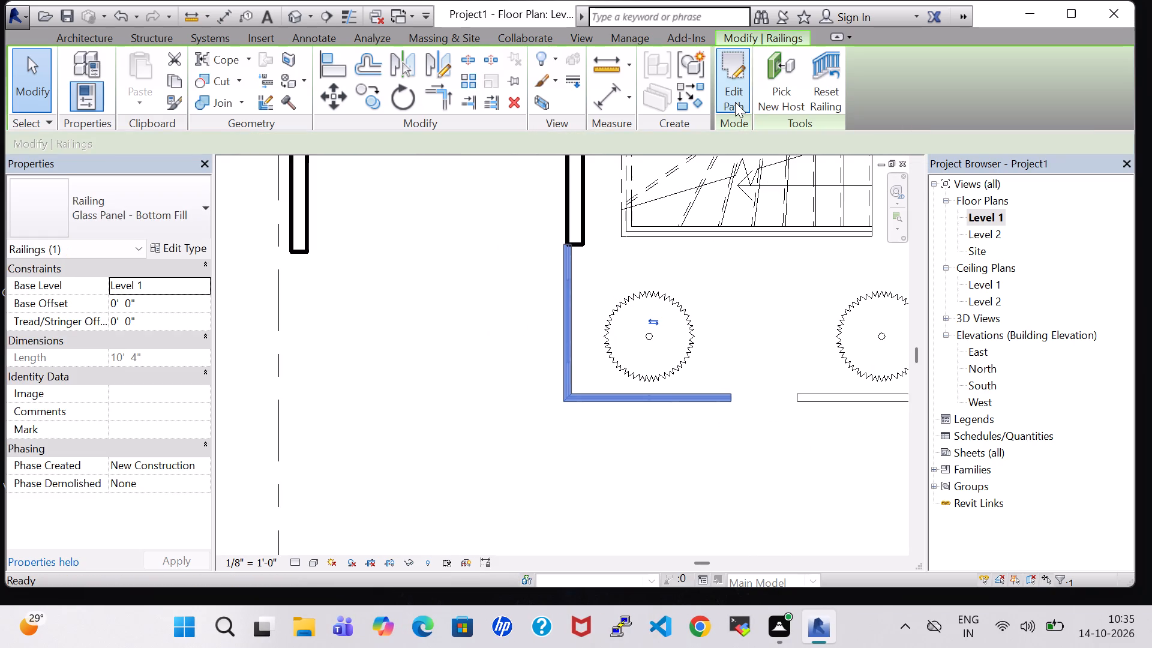
left_click(425, 160)
Nudge the inner wall's Glass Panel - Bottom Fill railing slightly towards the tree so its outer edge lines up with the wall.
left_click(563, 268)
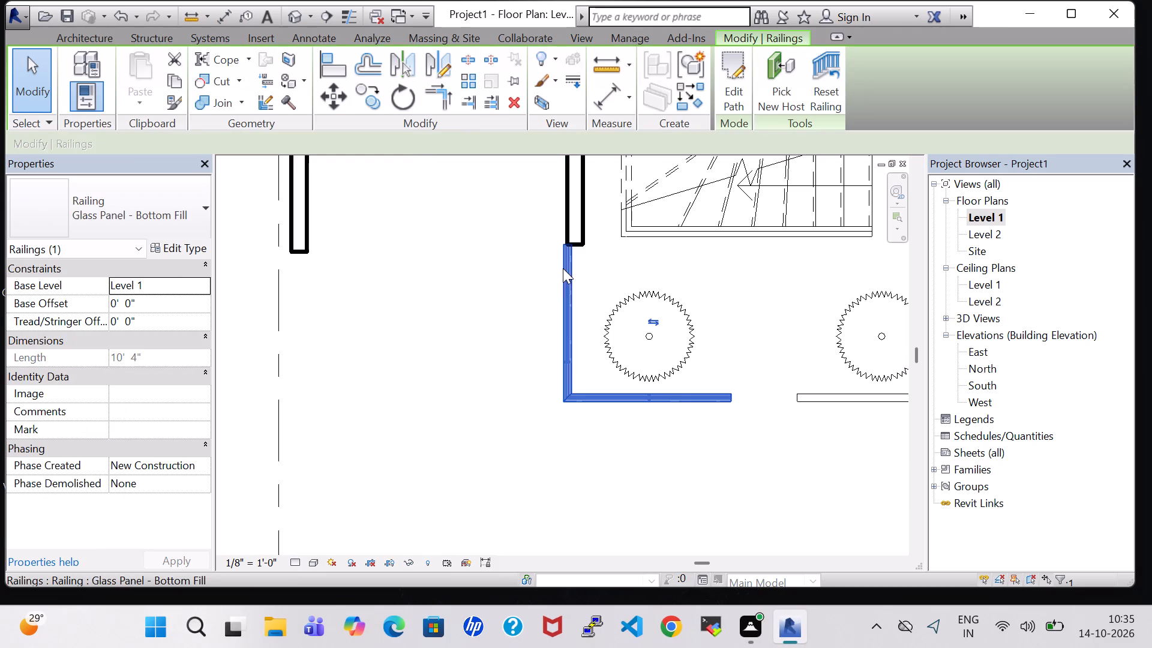
key("Right")
key("Right")
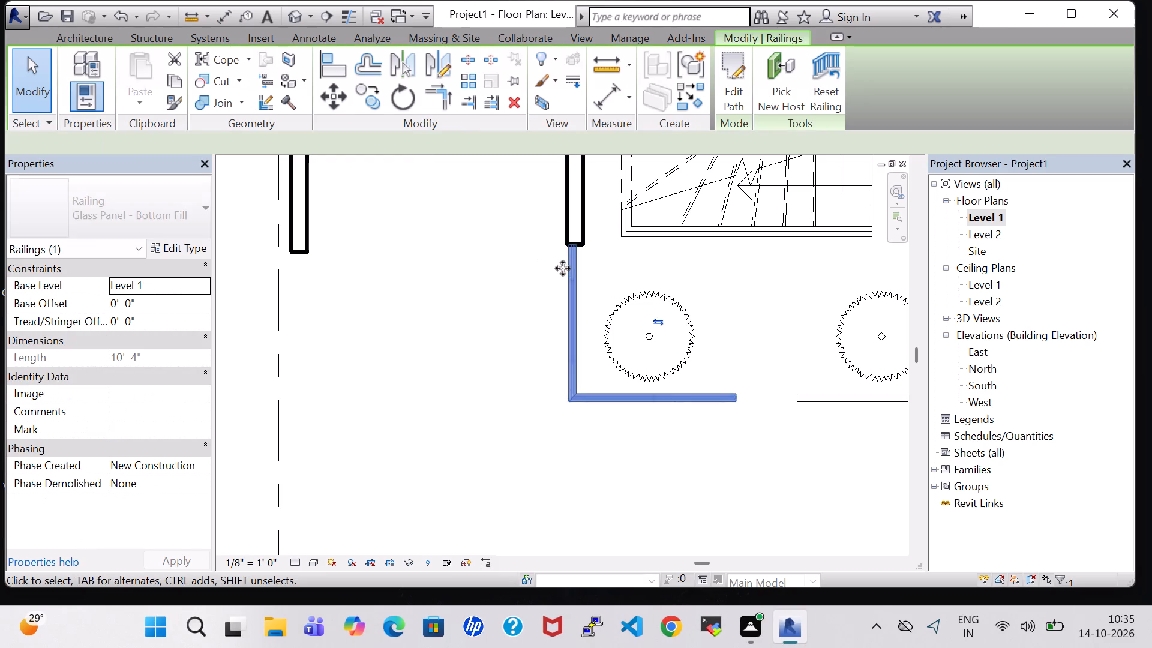
key("Left")
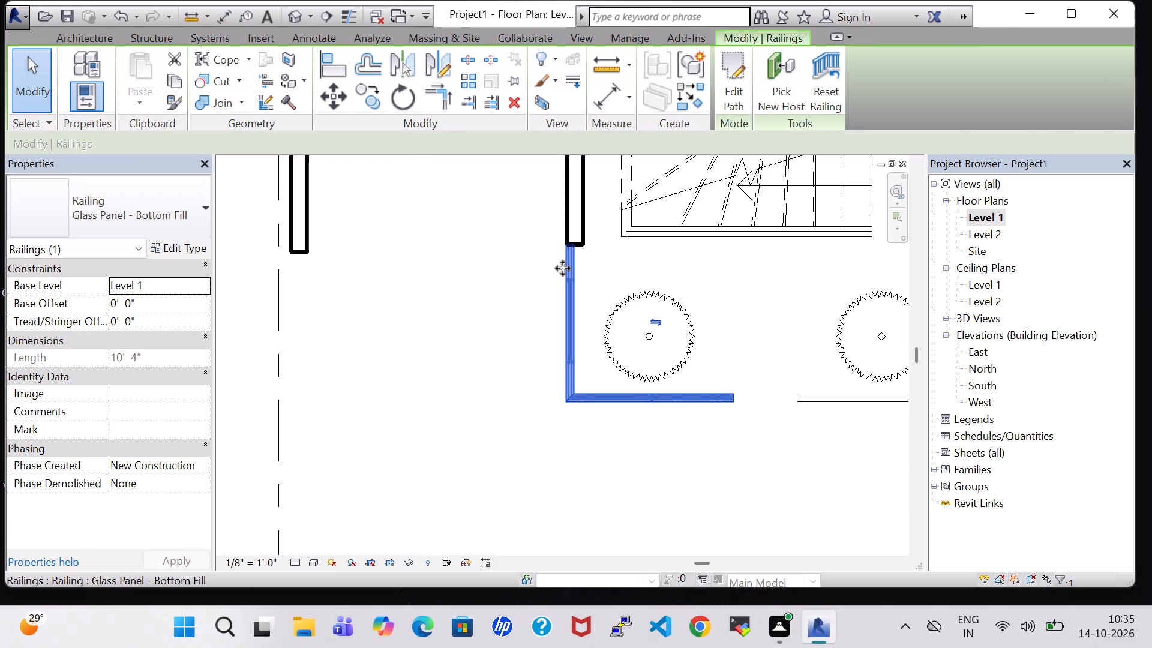
left_click(530, 268)
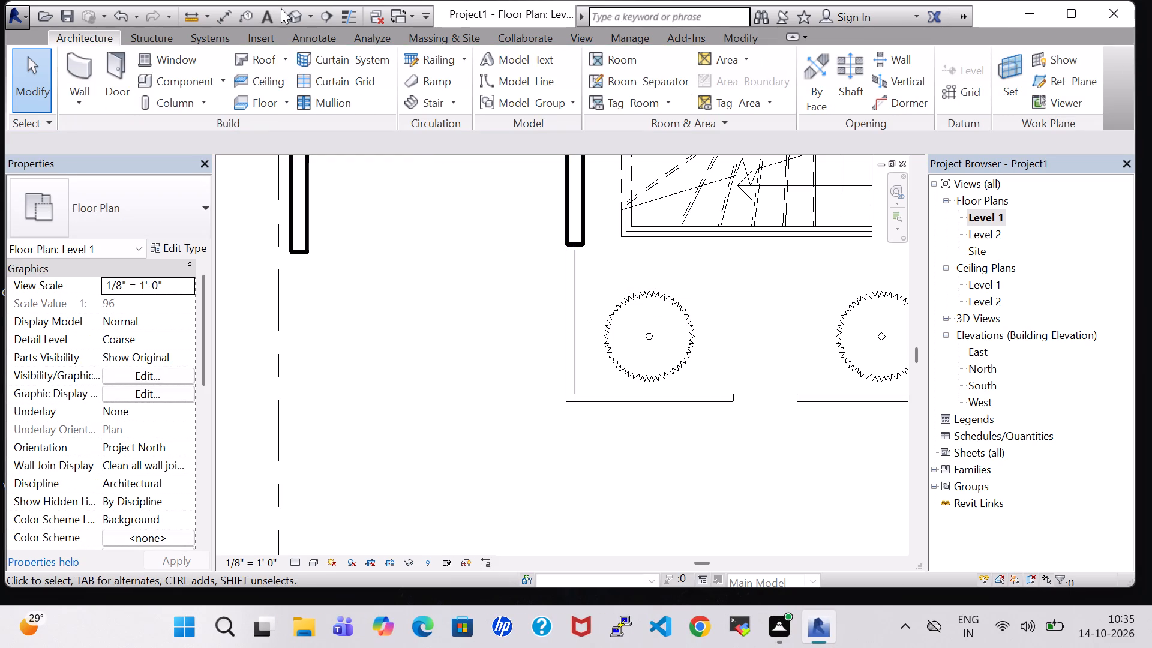
Examine the two front glass railings and the entrance opening between them in the 3D view.
left_click(292, 18)
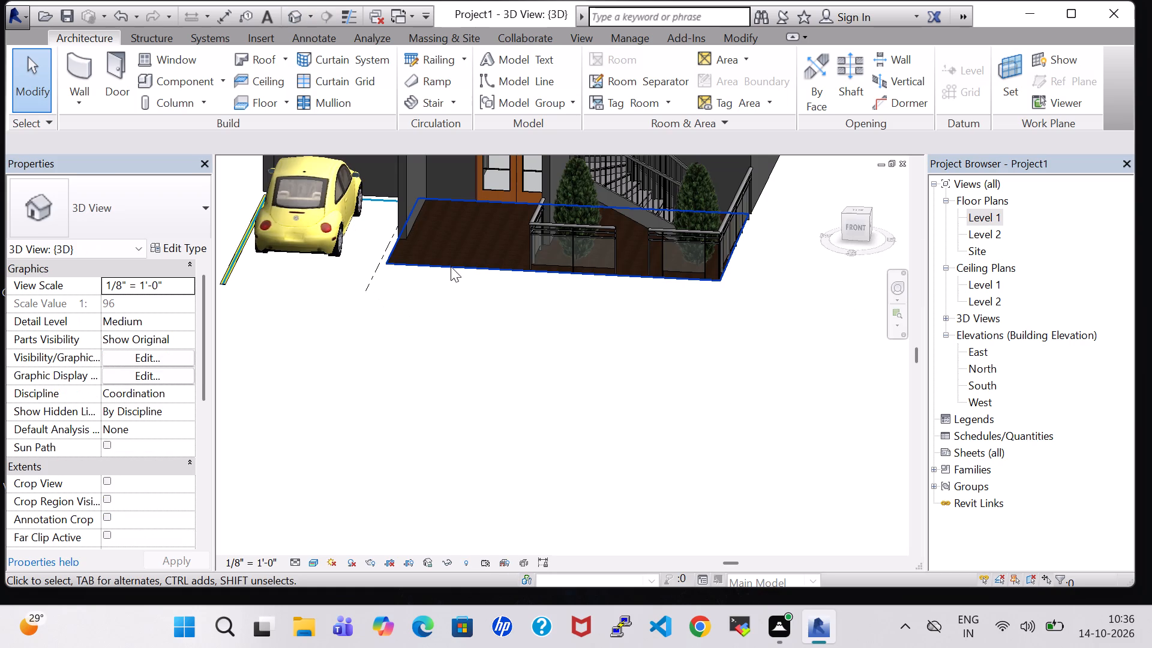
middle_click_drag(465, 269, 515, 305, "shift")
scroll(703, 375, "up", 7)
middle_click_drag(700, 338, 464, 497)
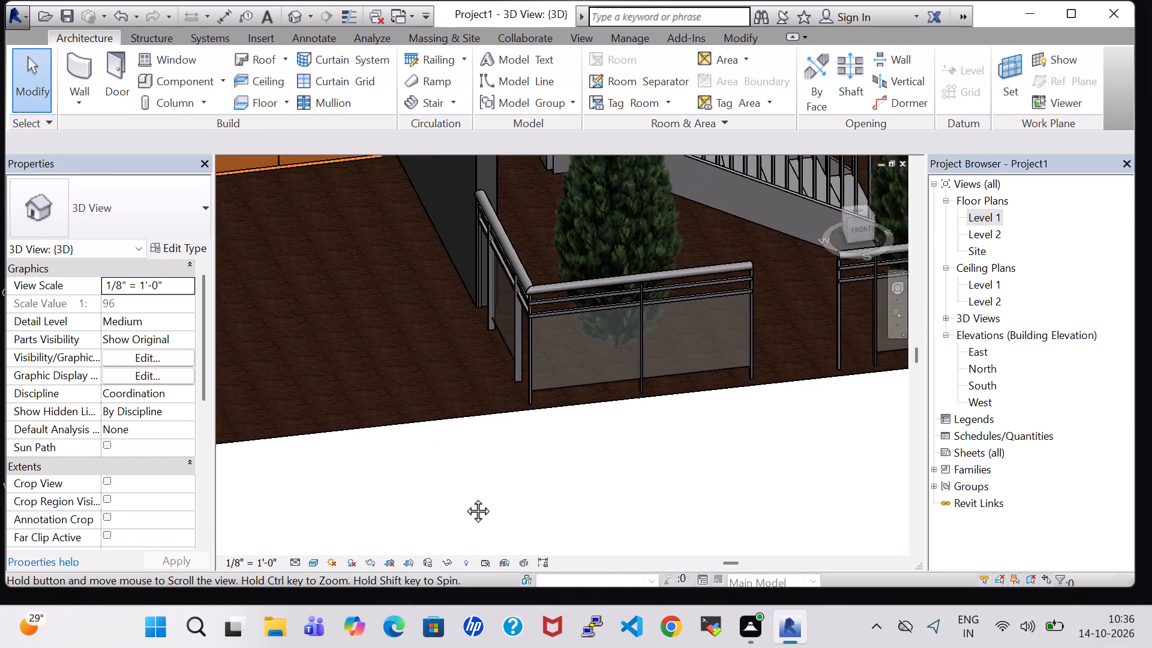
middle_click_drag(464, 497, 441, 509)
middle_click_drag(449, 506, 412, 472, "shift")
scroll(449, 506, "up", 1, "shift")
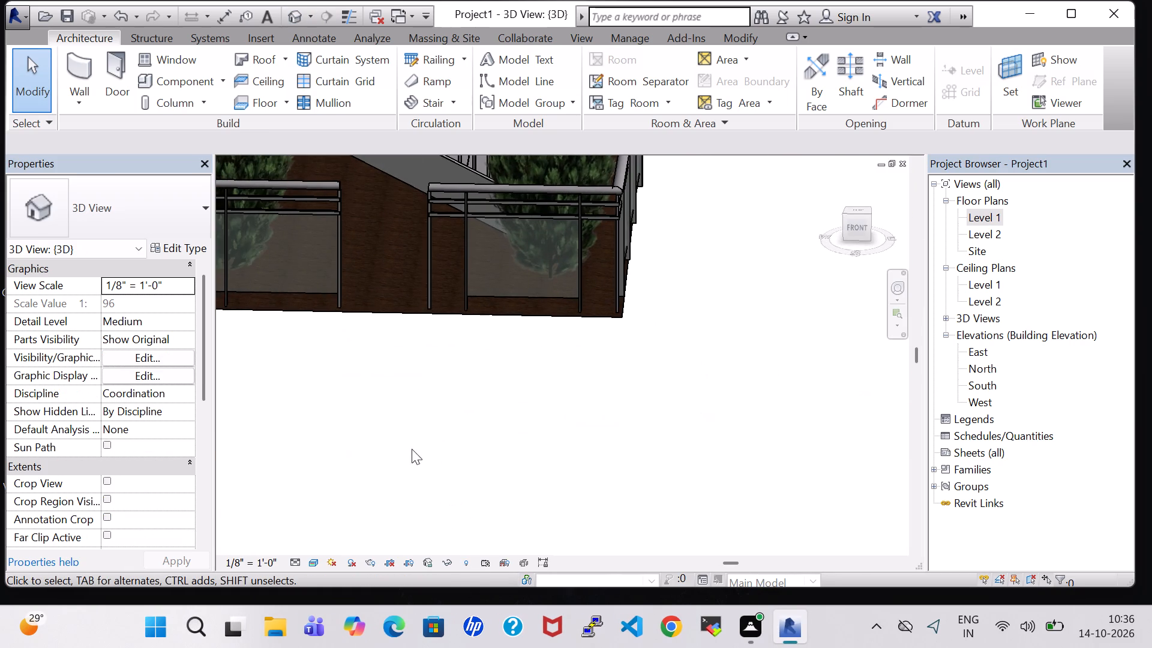
Delete the tree at the foot of the stair, behind the outer corner's front railing.
scroll(412, 448, "down", 4)
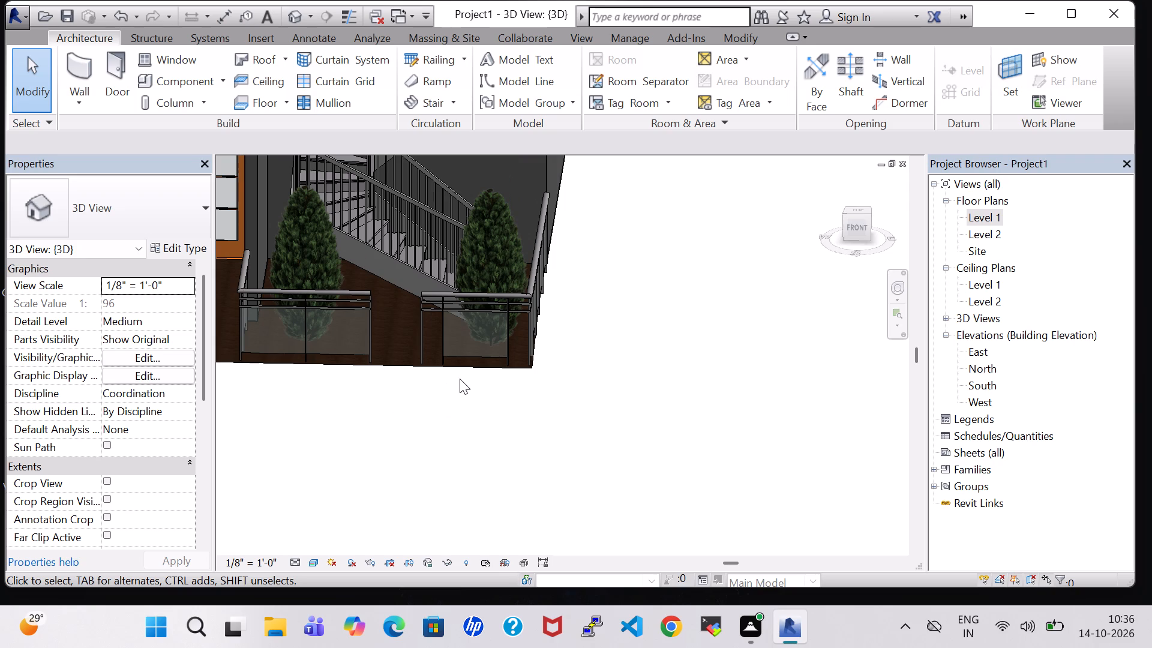
scroll(460, 379, "down", 2)
left_click(484, 278)
key("Delete")
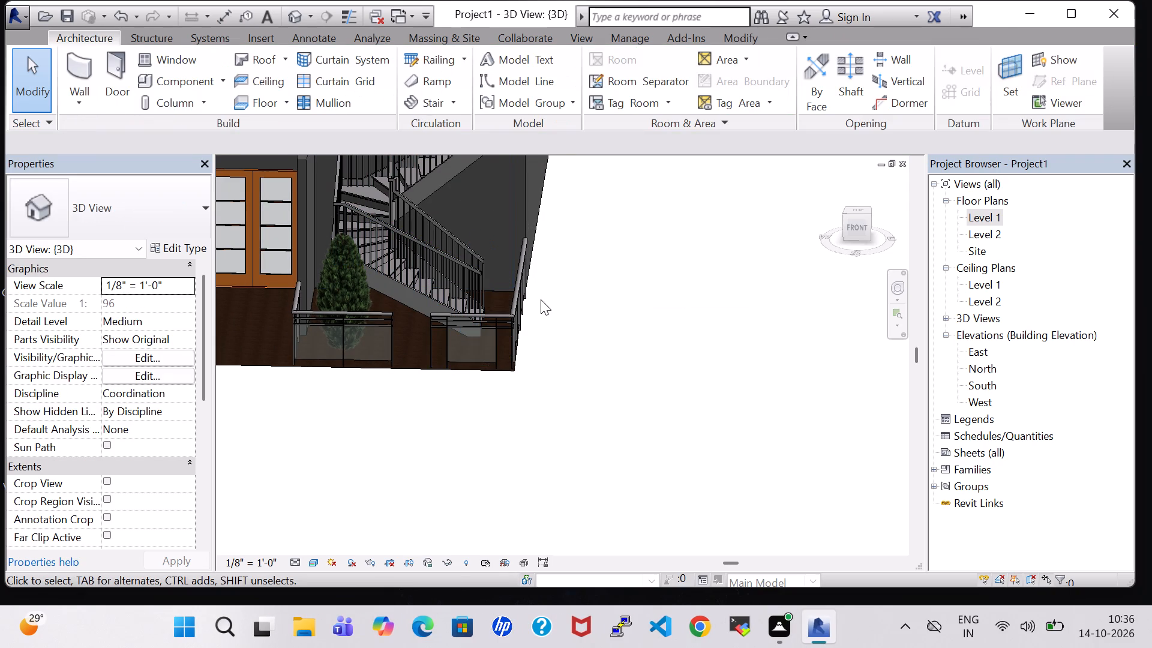
Nudge the assembled stair sideways in the 3D view, five small moves closer to the inner wall.
middle_click_drag(589, 279, 569, 357)
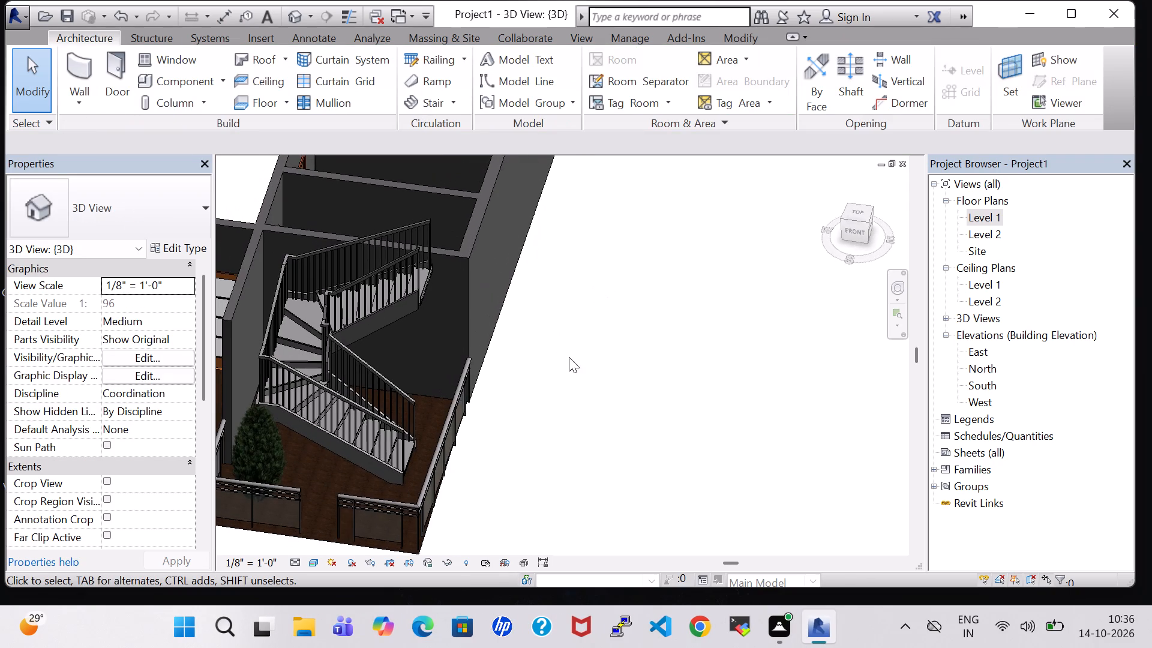
middle_click_drag(529, 396, 562, 398)
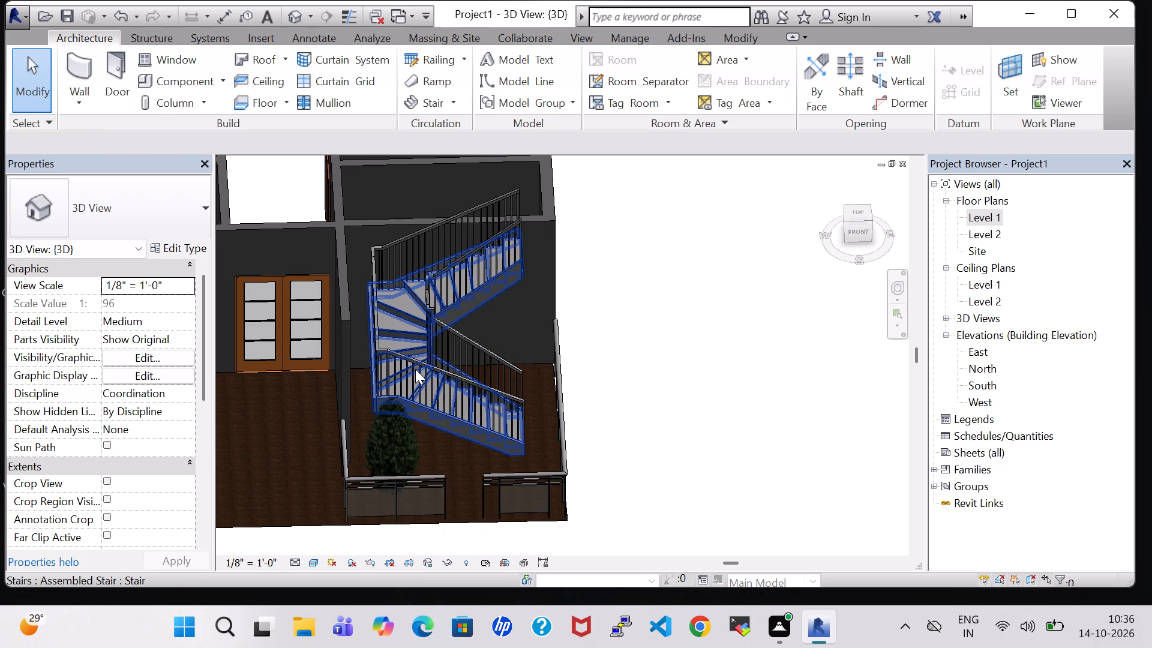
left_click(415, 369)
key("Left")
key("Left")
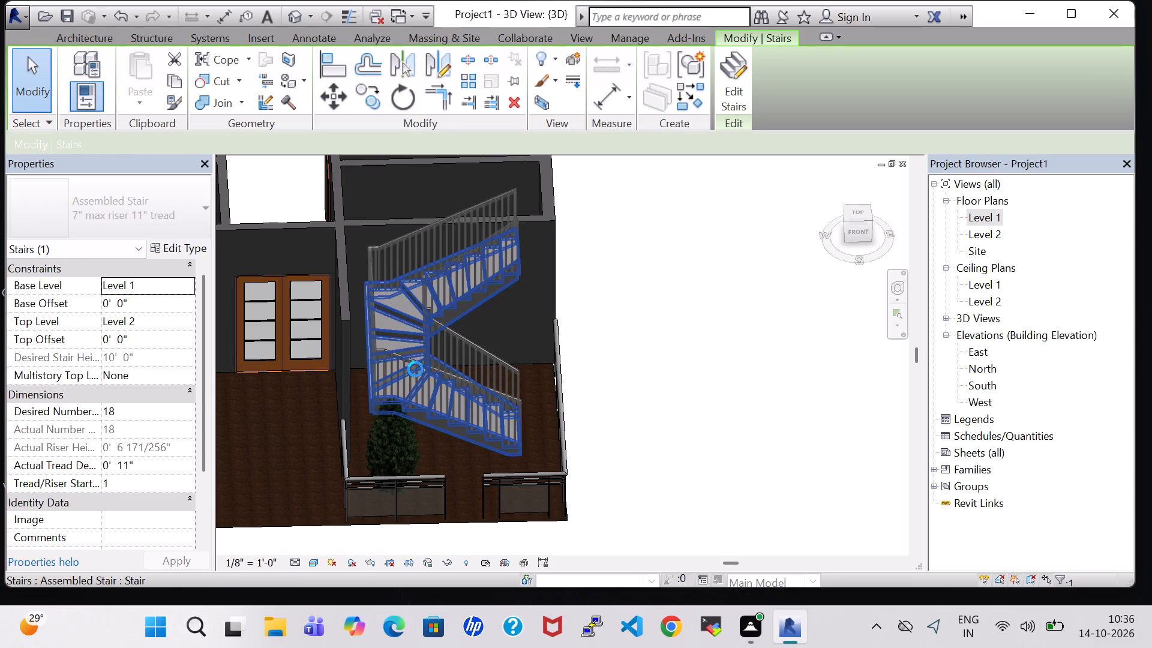
key("Left")
key("Left")
key("Left")
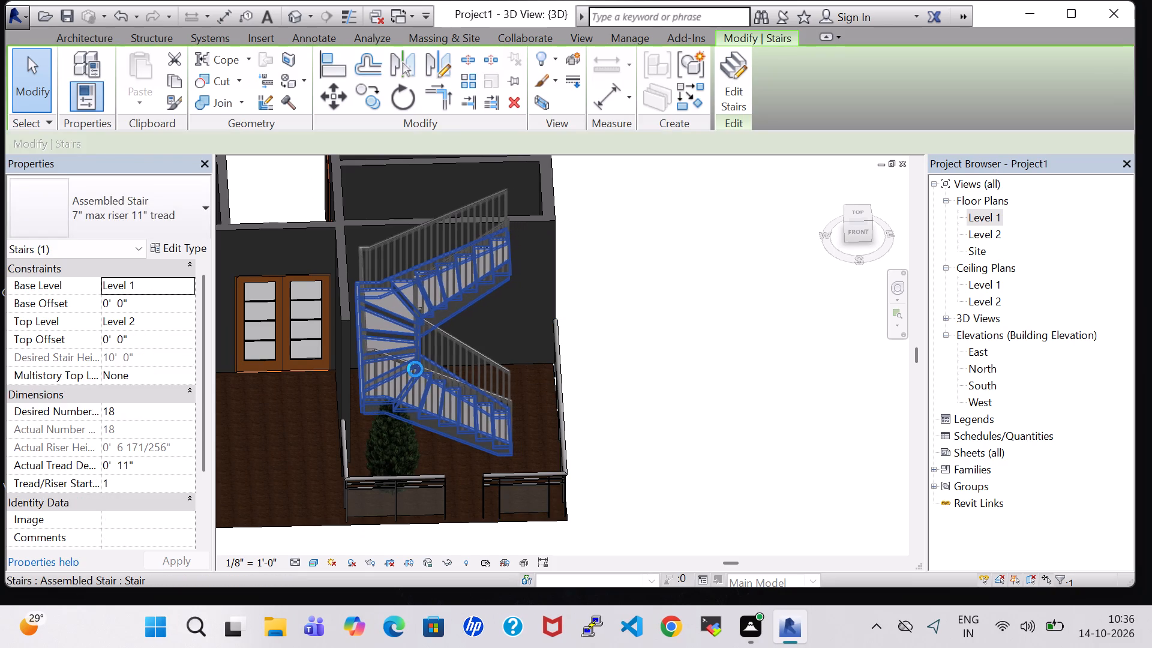
left_click(626, 331)
On the Level 1 plan, place four Chinese Juniper - 7' trees along the parking-side wall, about 2'-8", 6'-8", 10'-6" and 14'-5" from the front wall.
scroll(658, 329, "down", 4)
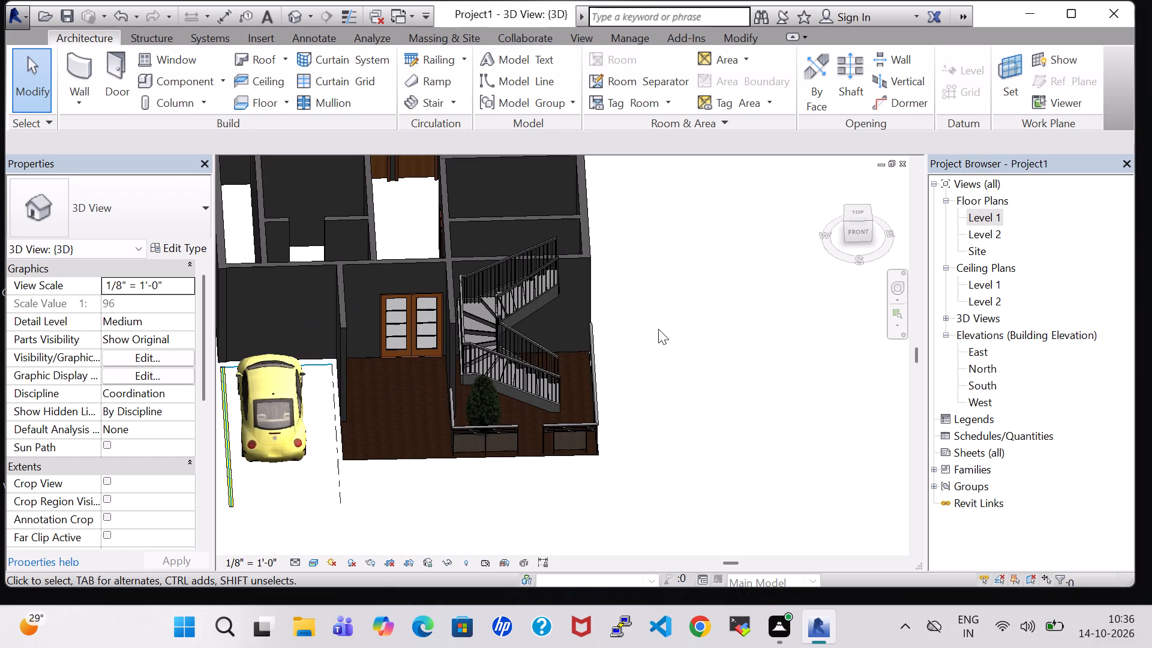
double_click(979, 218)
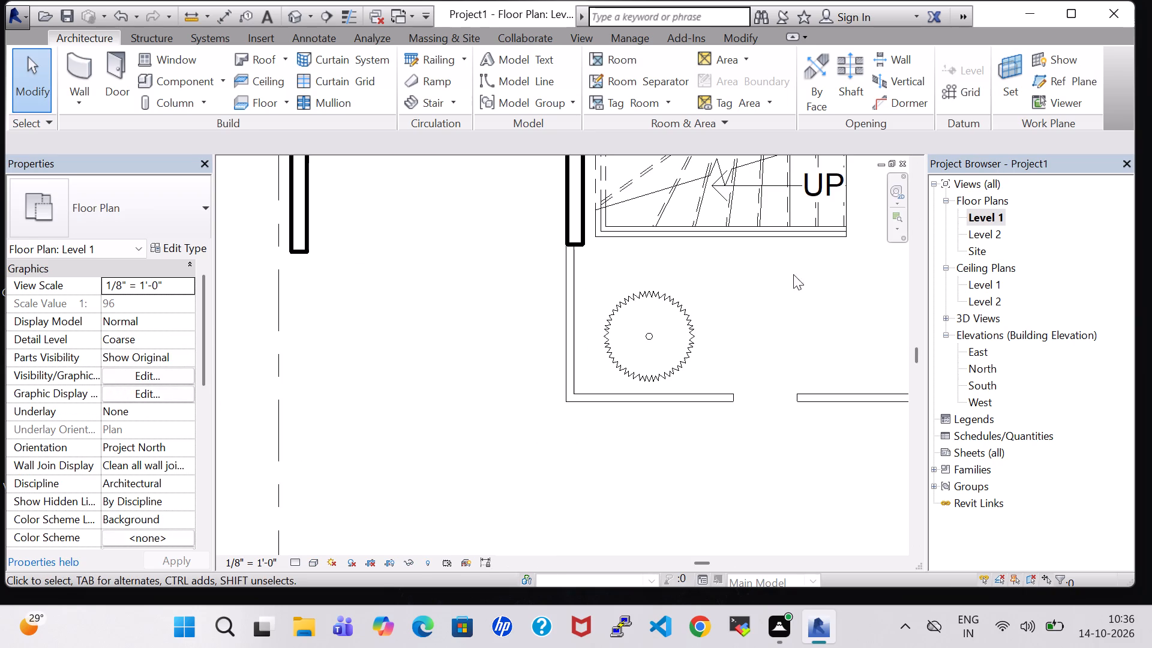
scroll(683, 291, "down", 4)
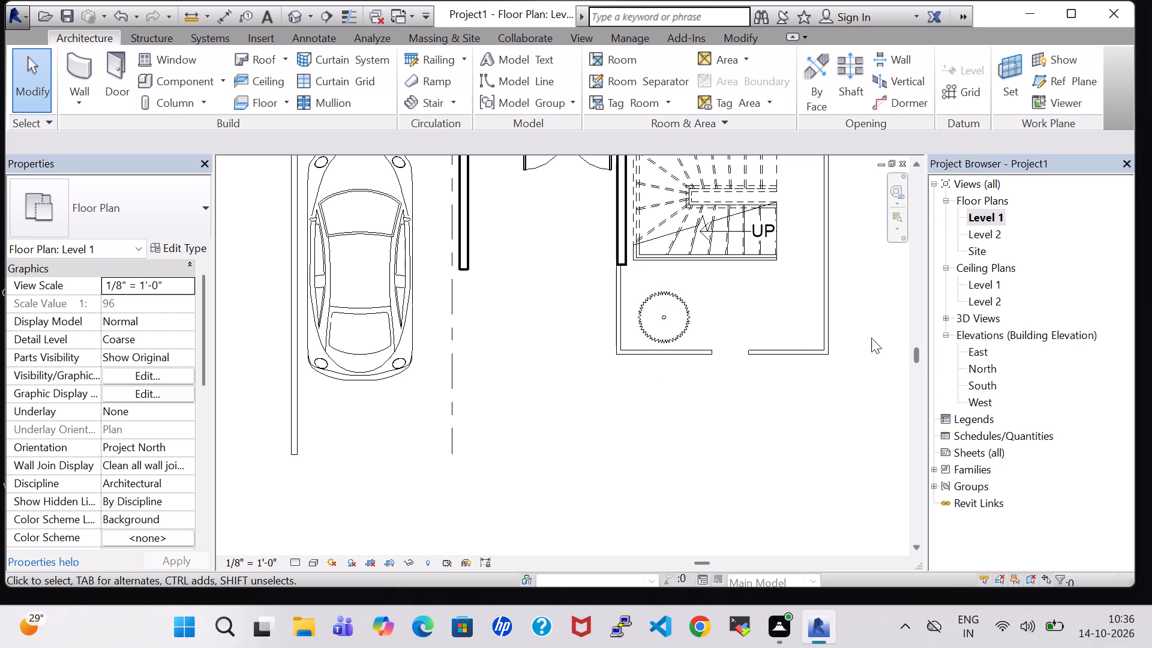
left_click(871, 339)
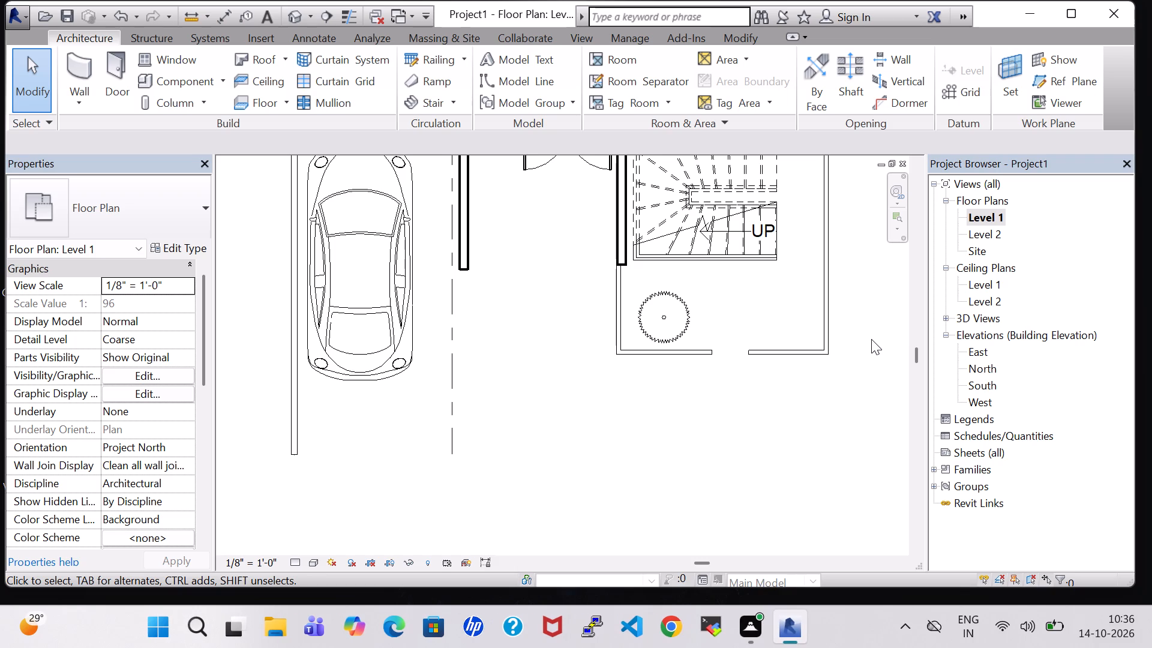
left_click(614, 376)
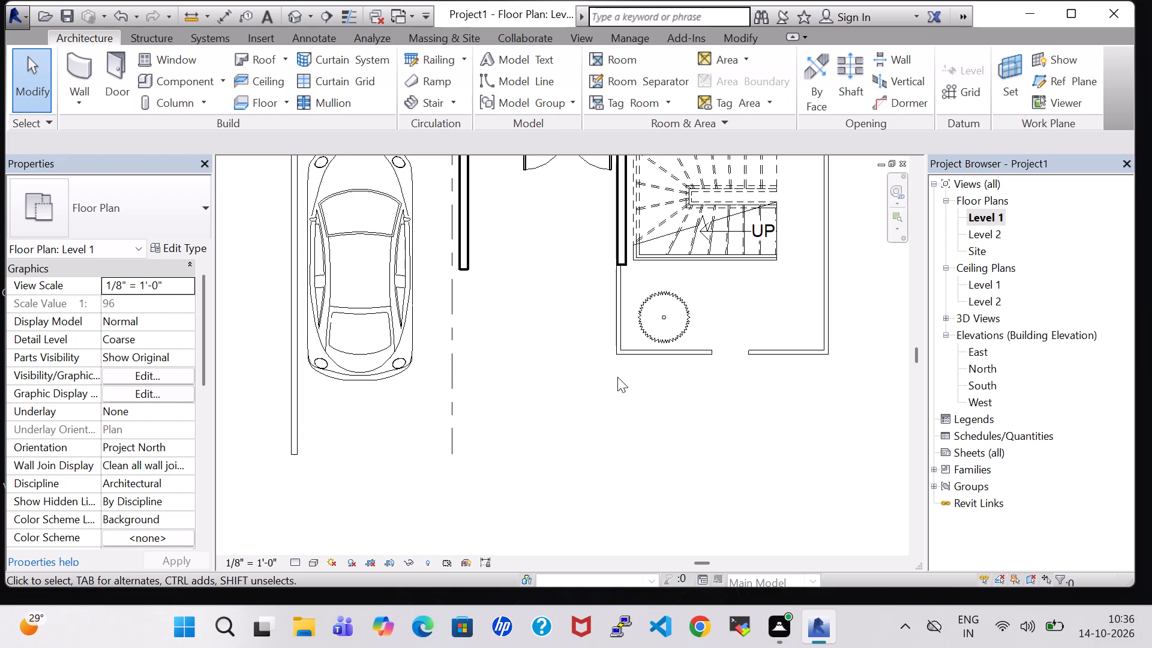
scroll(718, 461, "down", 1)
middle_click_drag(721, 451, 703, 483)
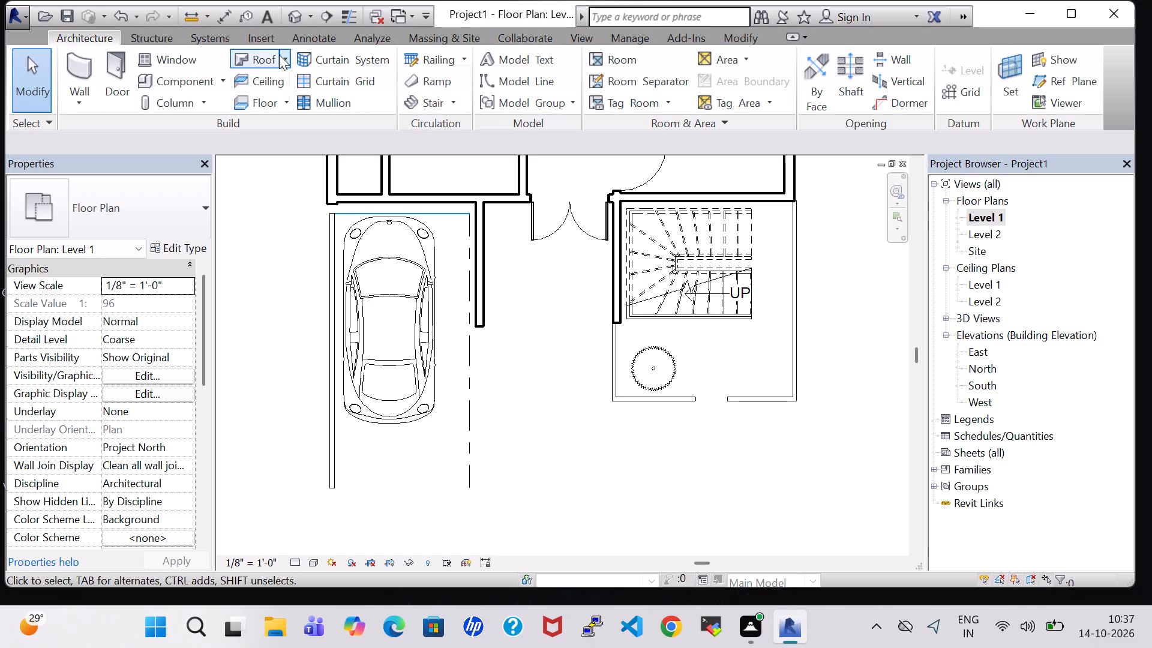
left_click(166, 44)
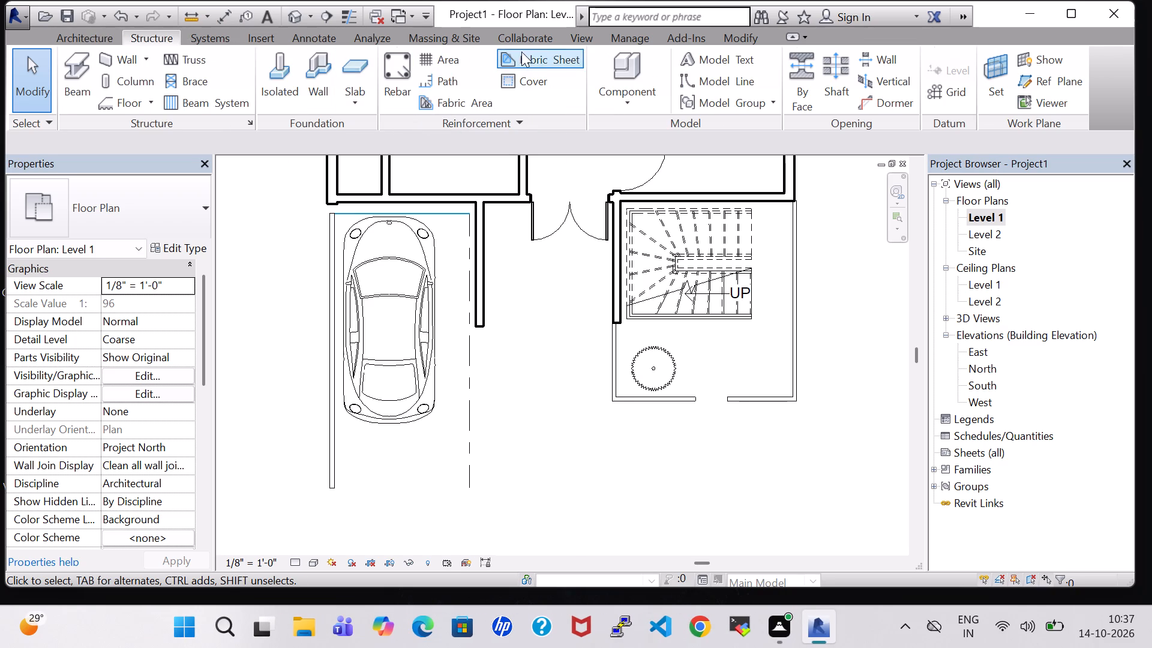
left_click(646, 69)
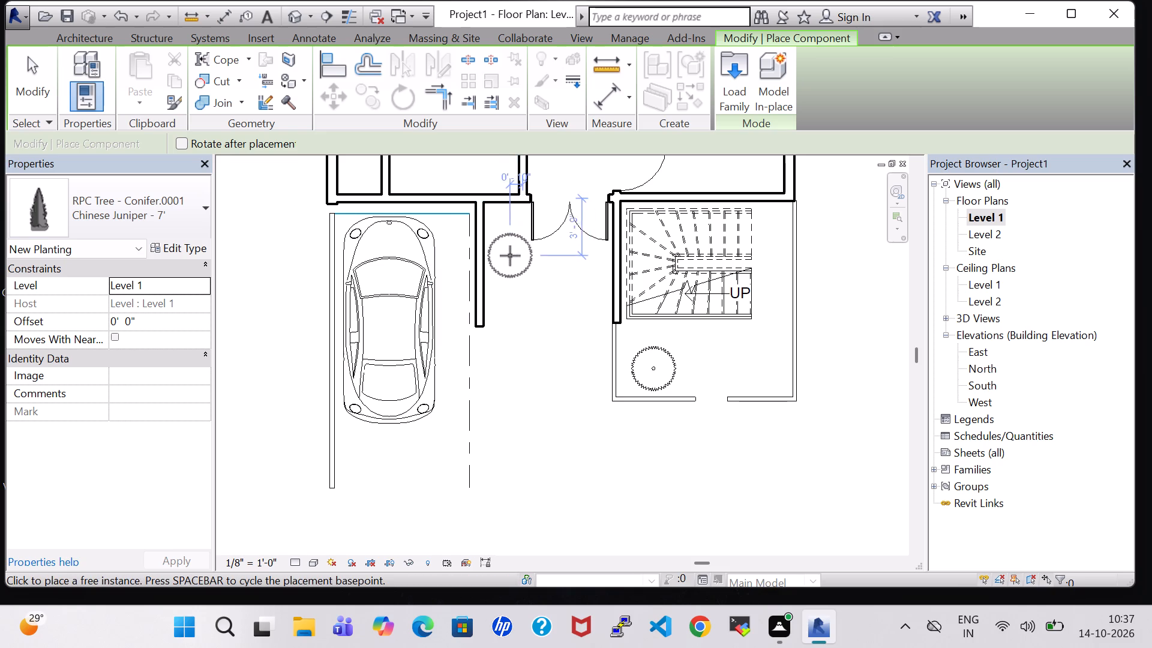
scroll(506, 254, "up", 3)
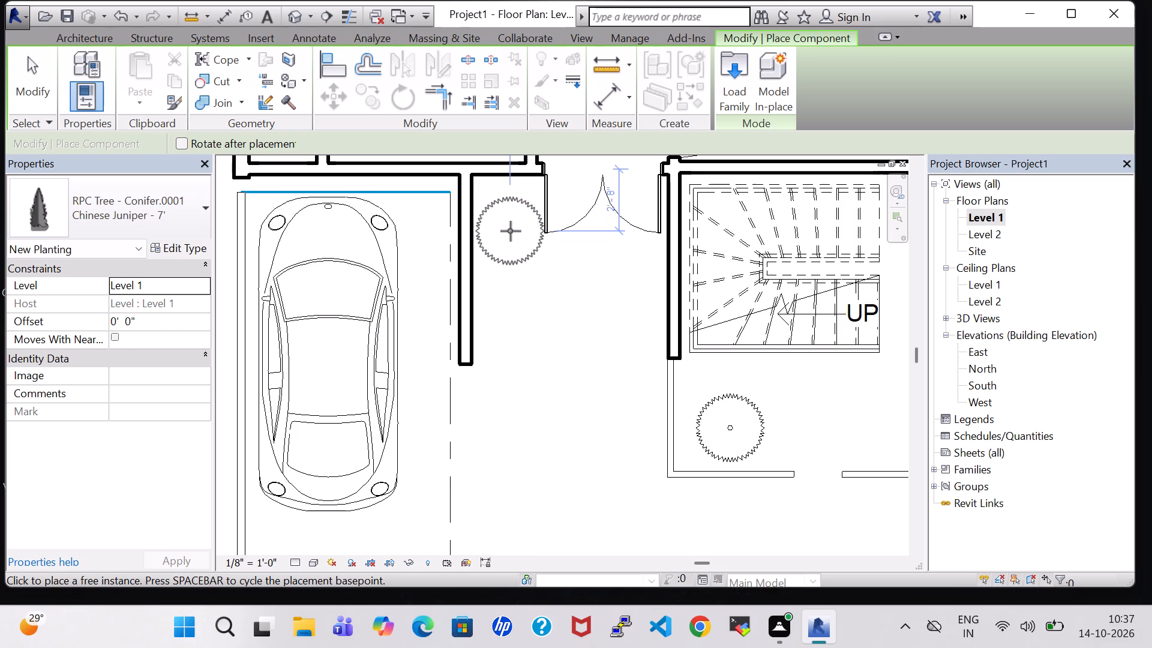
left_click(510, 231)
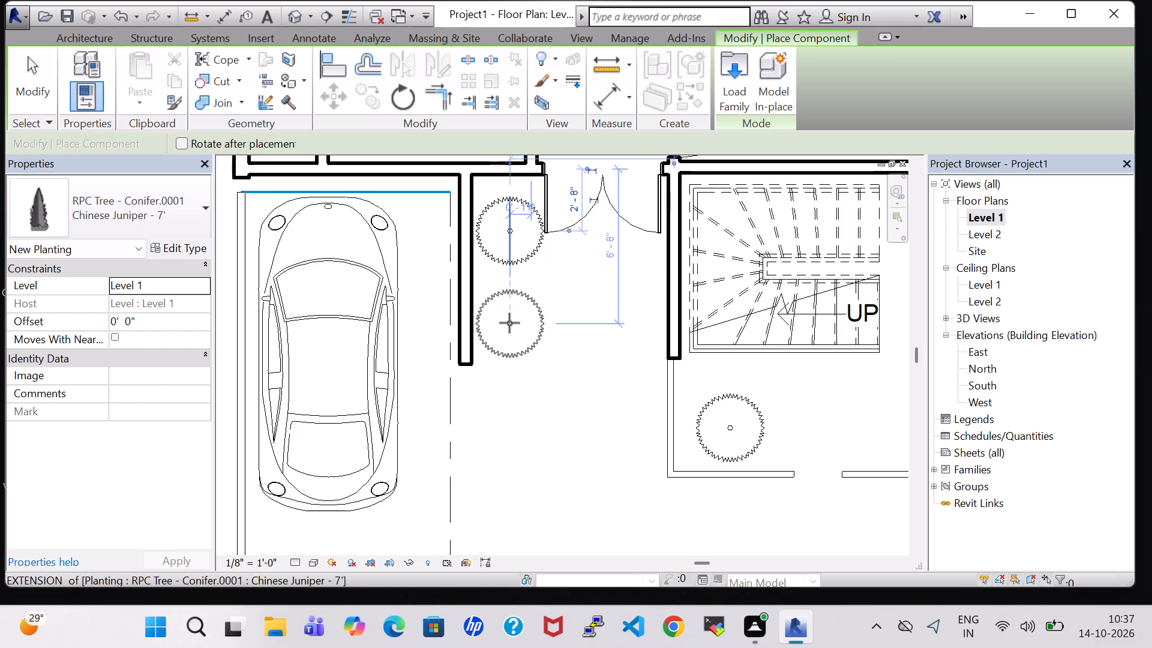
left_click(509, 323)
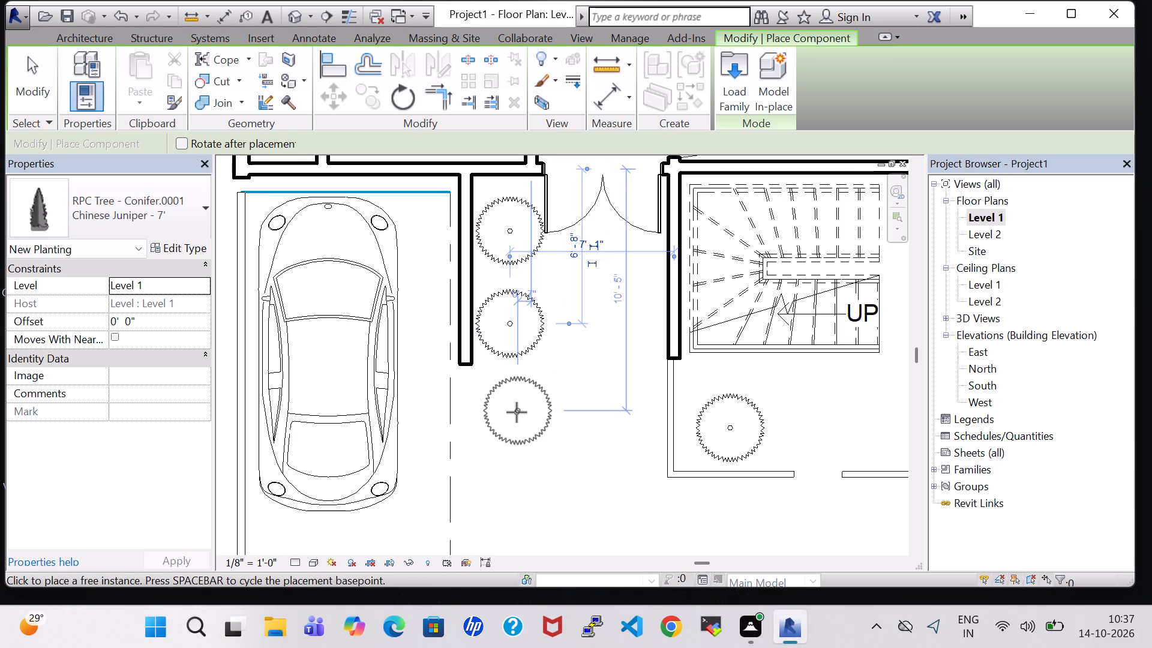
left_click(515, 413)
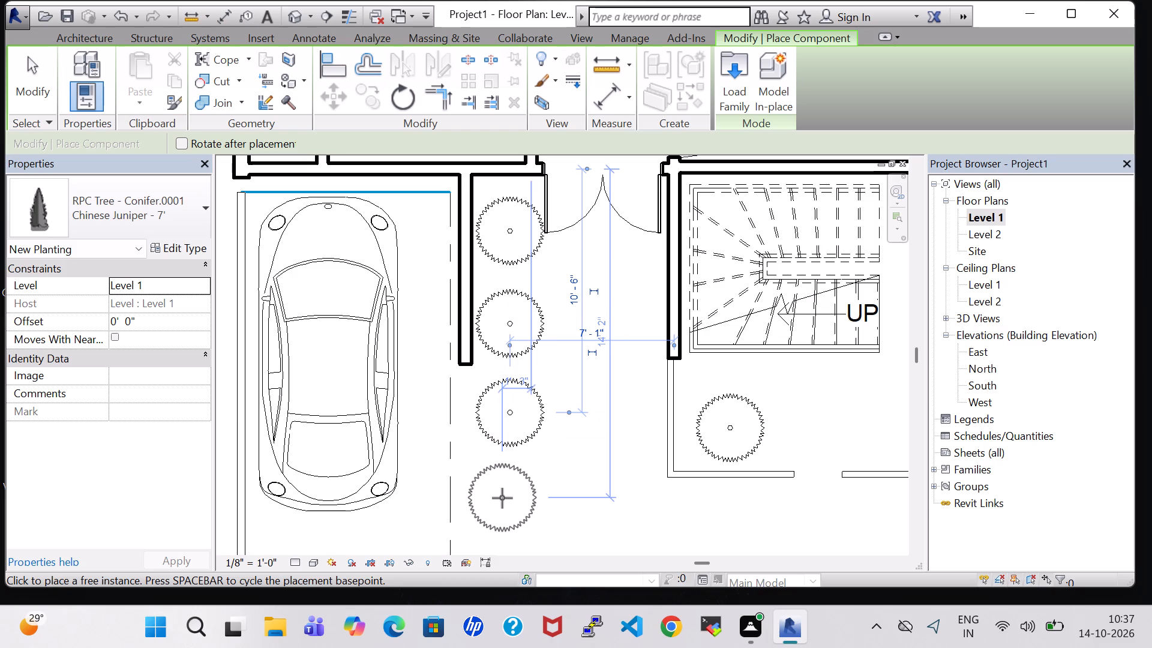
left_click(509, 503)
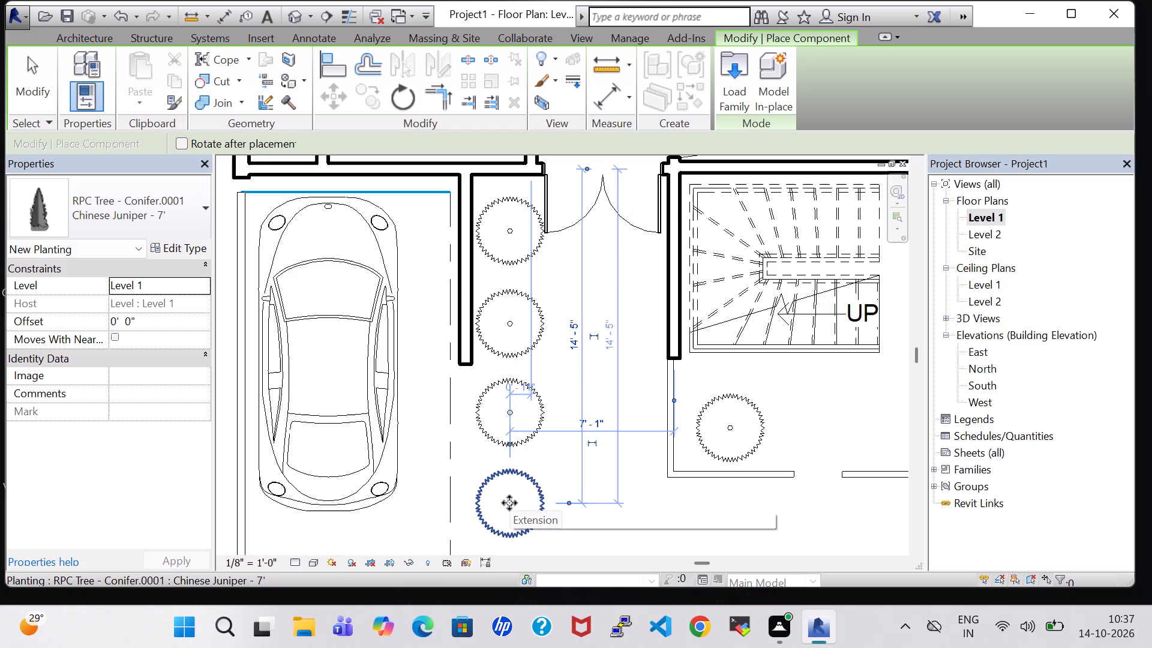
scroll(509, 503, "down", 3)
key("Escape")
key("Escape")
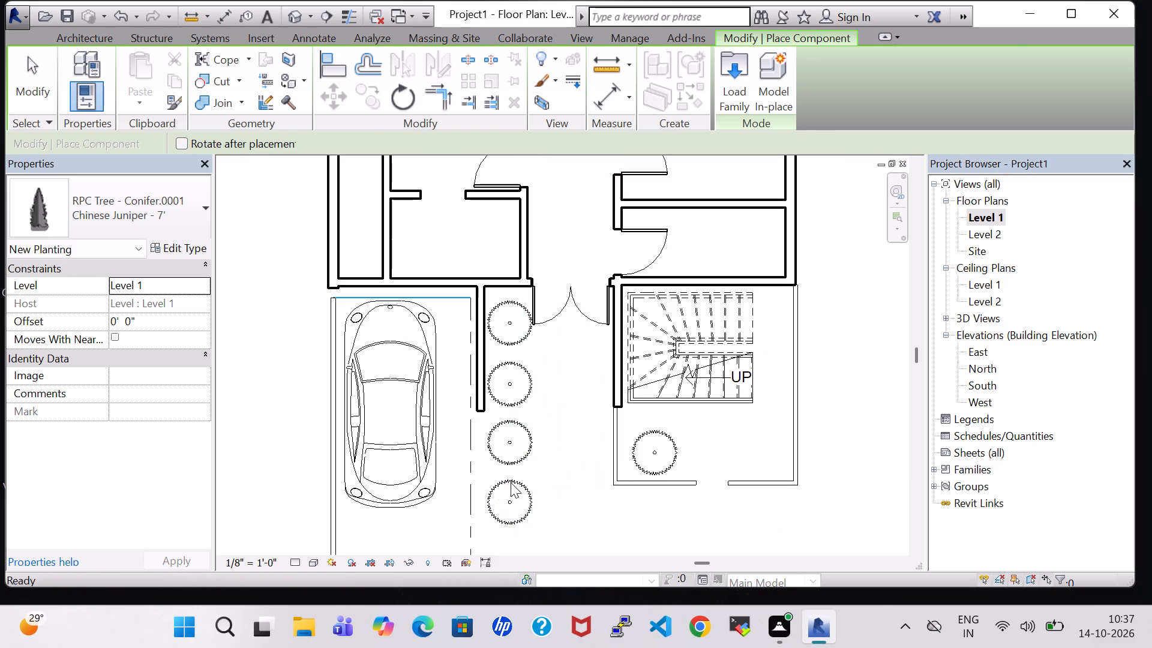
Change the four trees in the row beside the parking-side wall to the White Pine - 6' type, one by one.
left_click(500, 344)
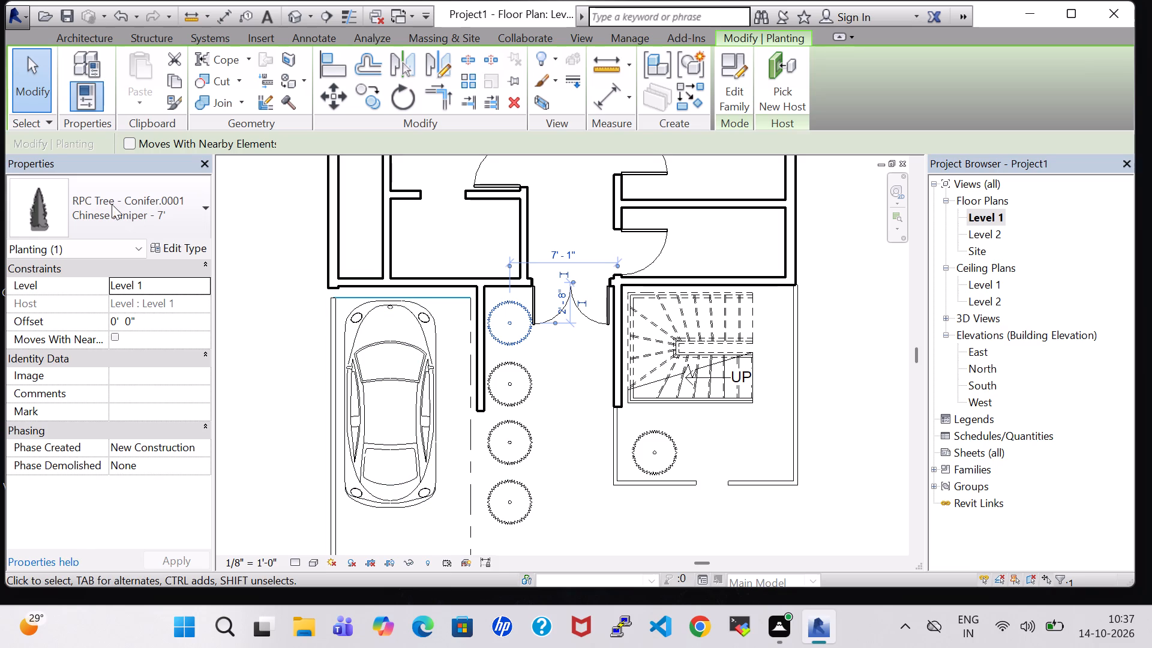
left_click(105, 198)
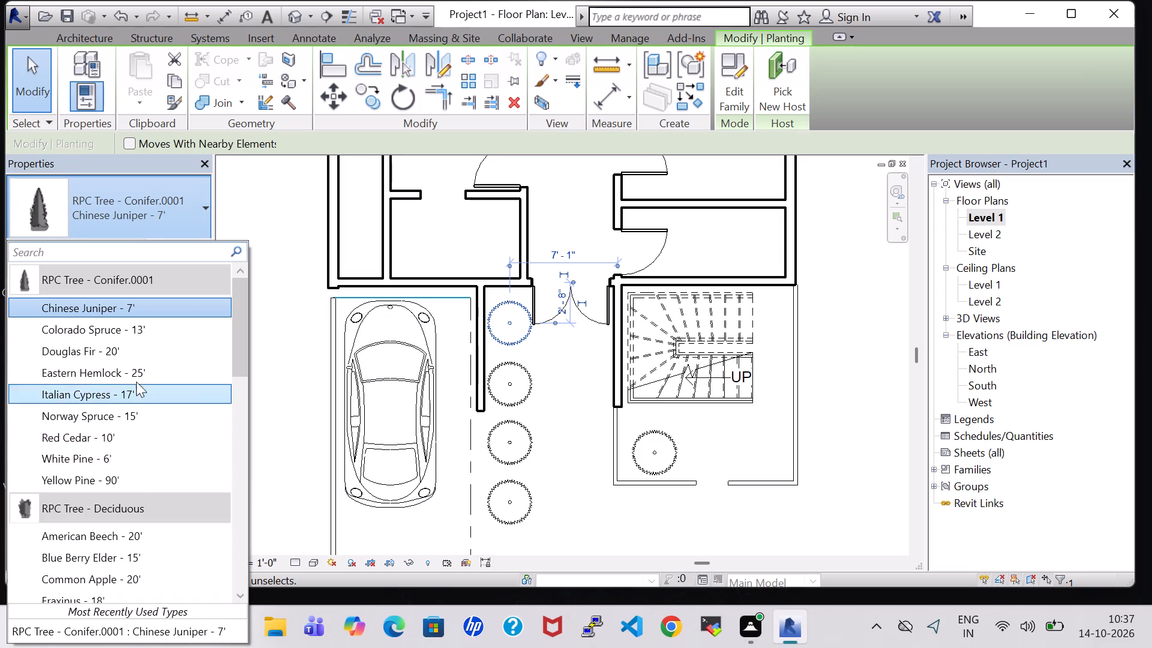
left_click(126, 461)
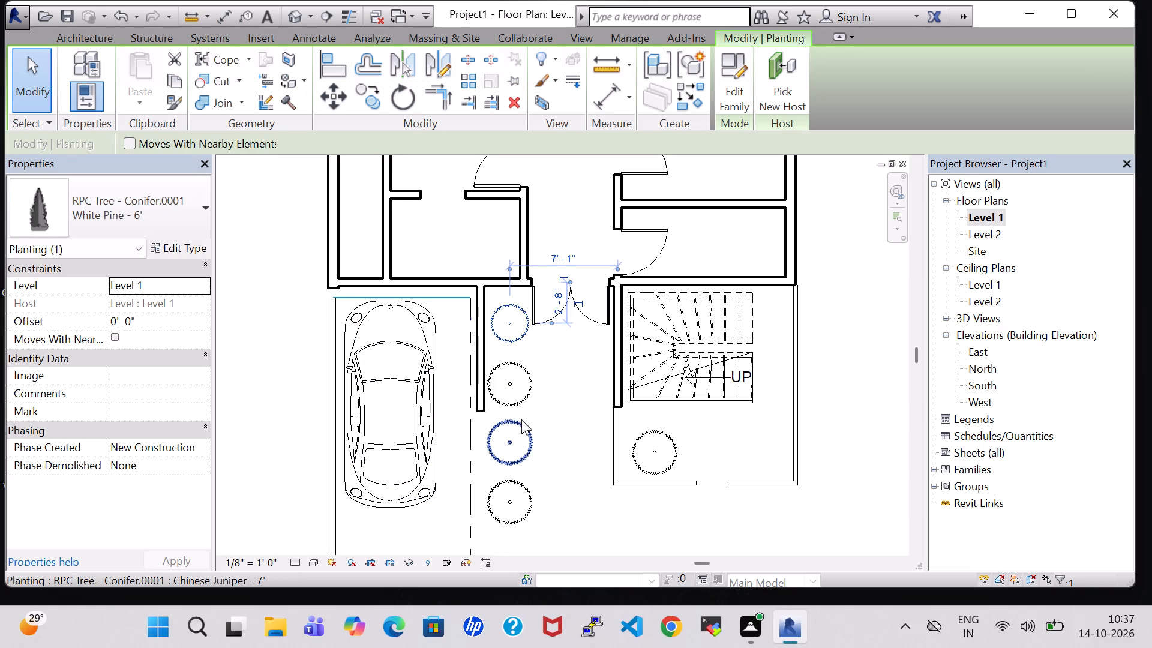
left_click(502, 365)
left_click(112, 207)
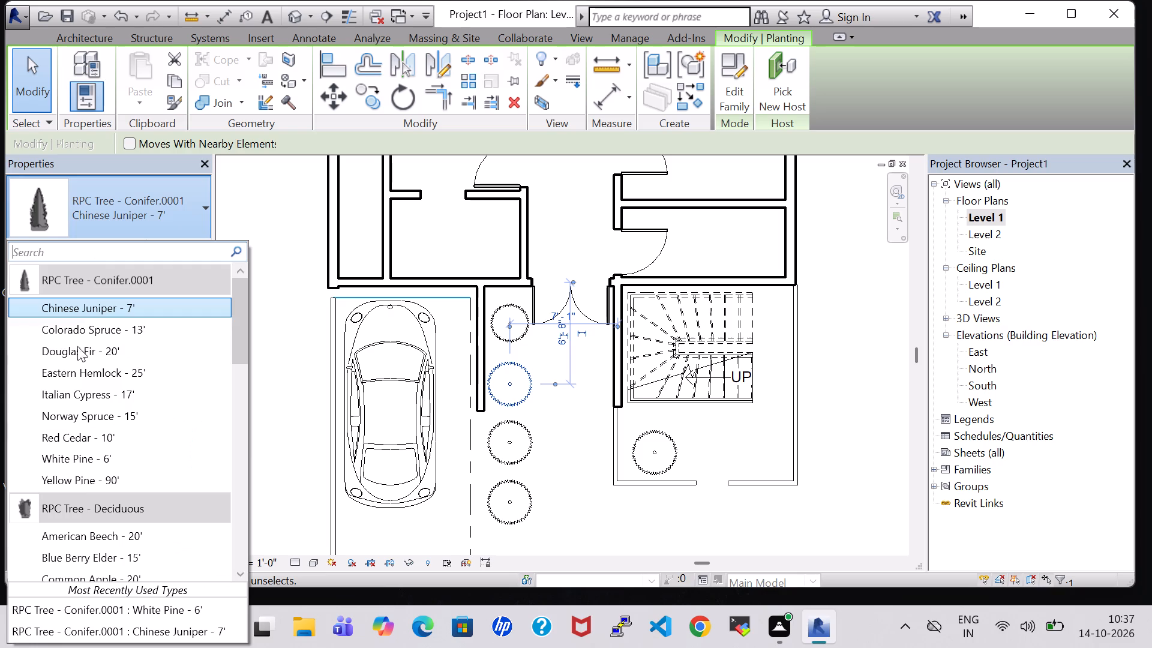
left_click(72, 460)
left_click(493, 445)
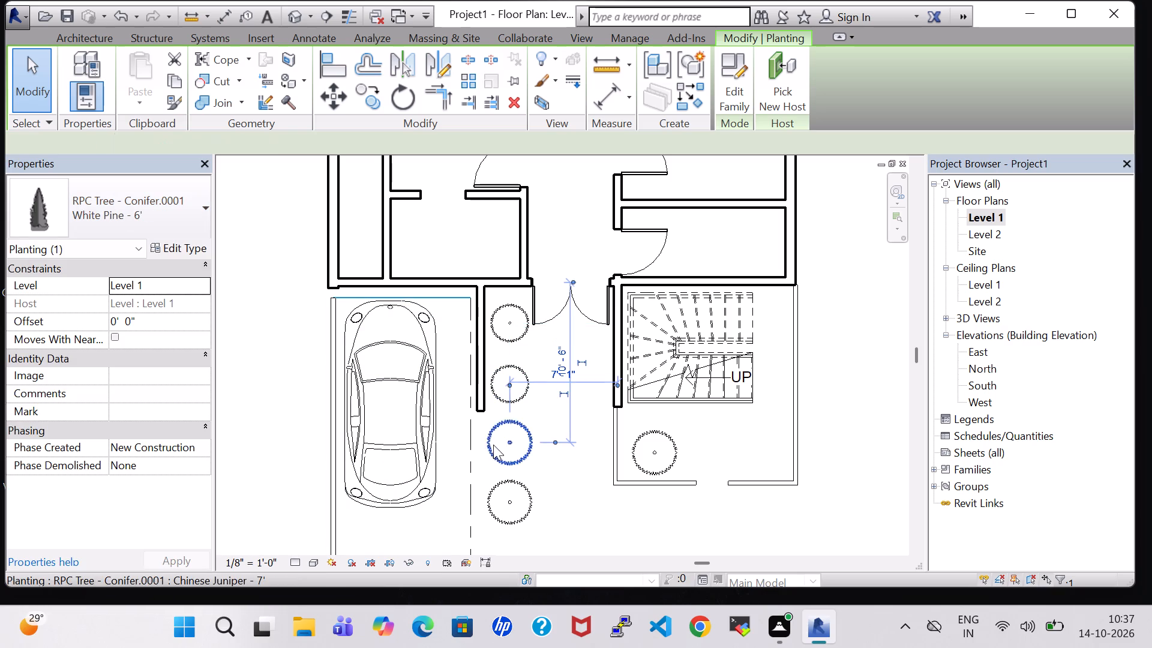
left_click(153, 220)
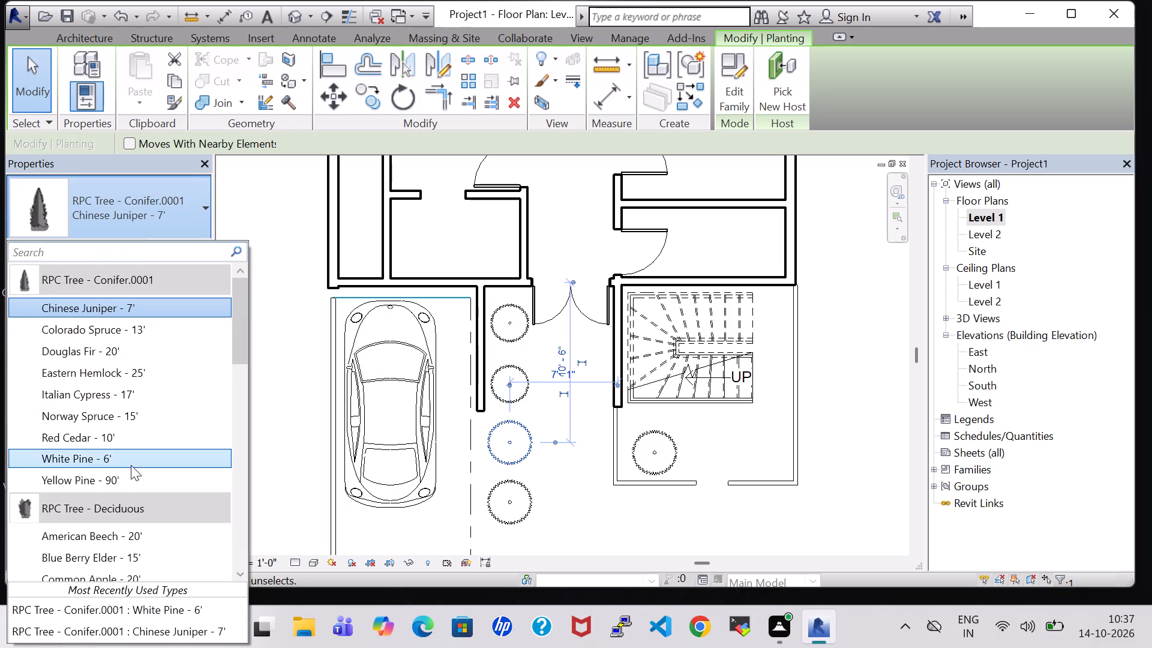
left_click(133, 469)
left_click(525, 500)
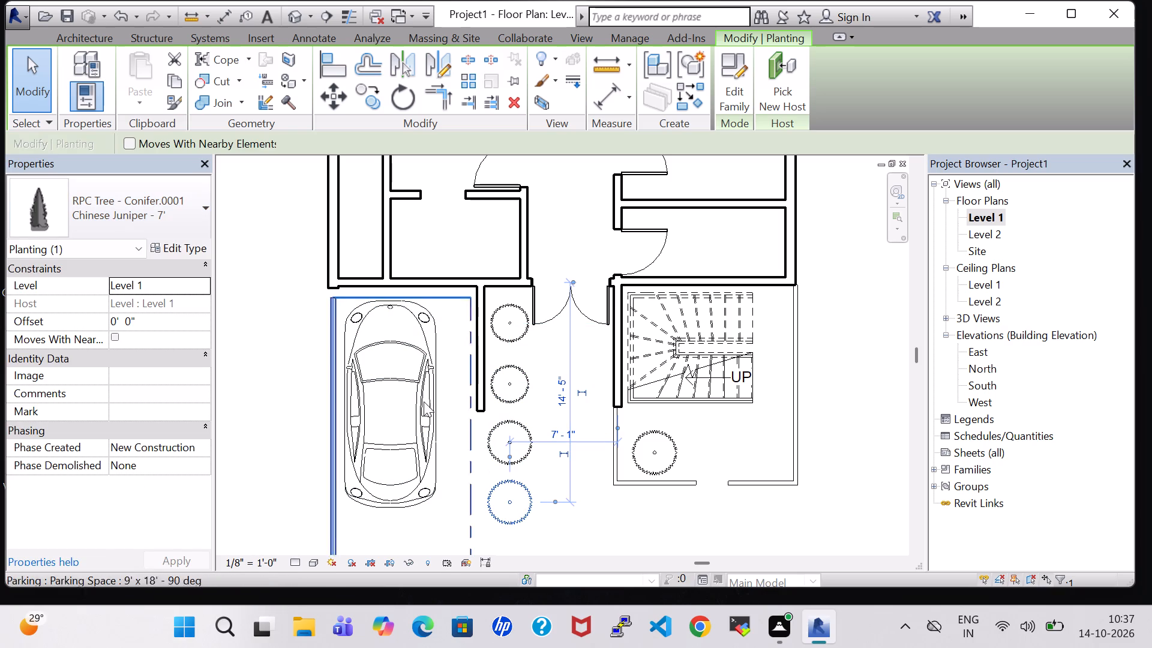
left_click(116, 217)
left_click(127, 454)
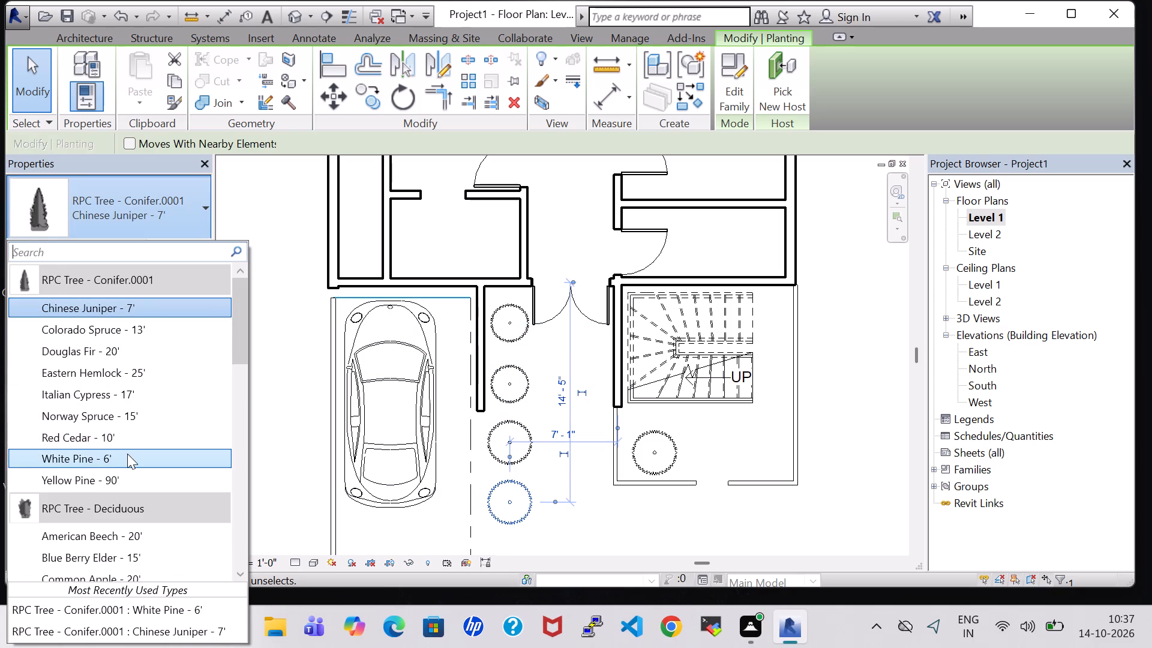
Change the third tree in the row beside the parking-side wall to the White Pine - 6' type.
left_click(585, 551)
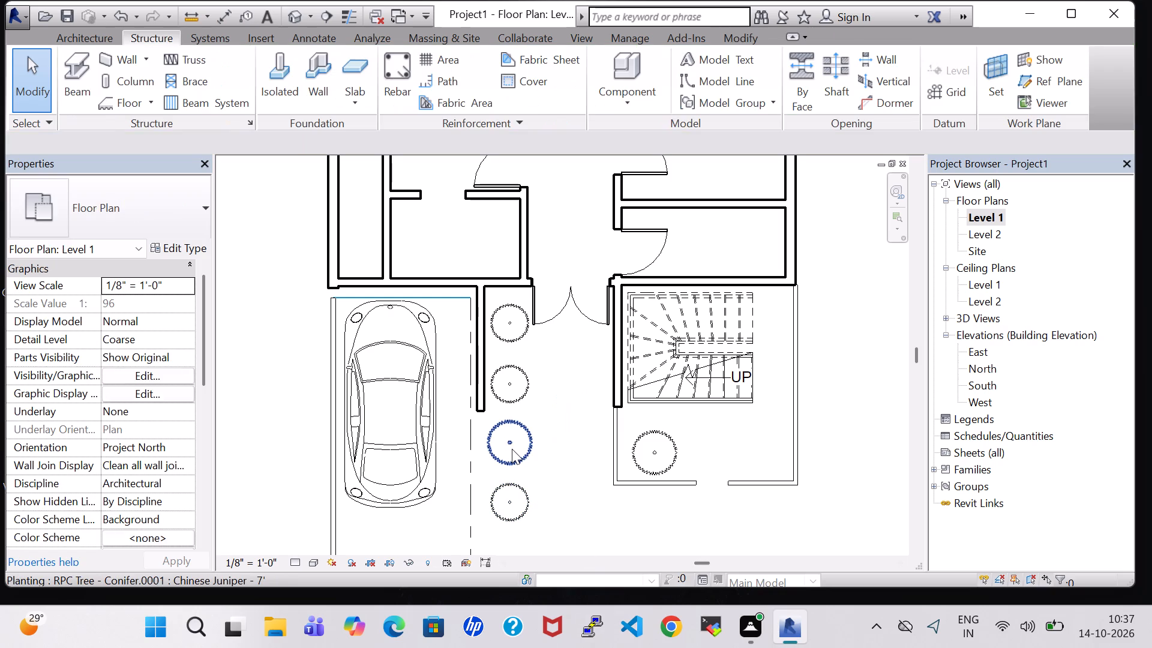
left_click(512, 449)
left_click(128, 202)
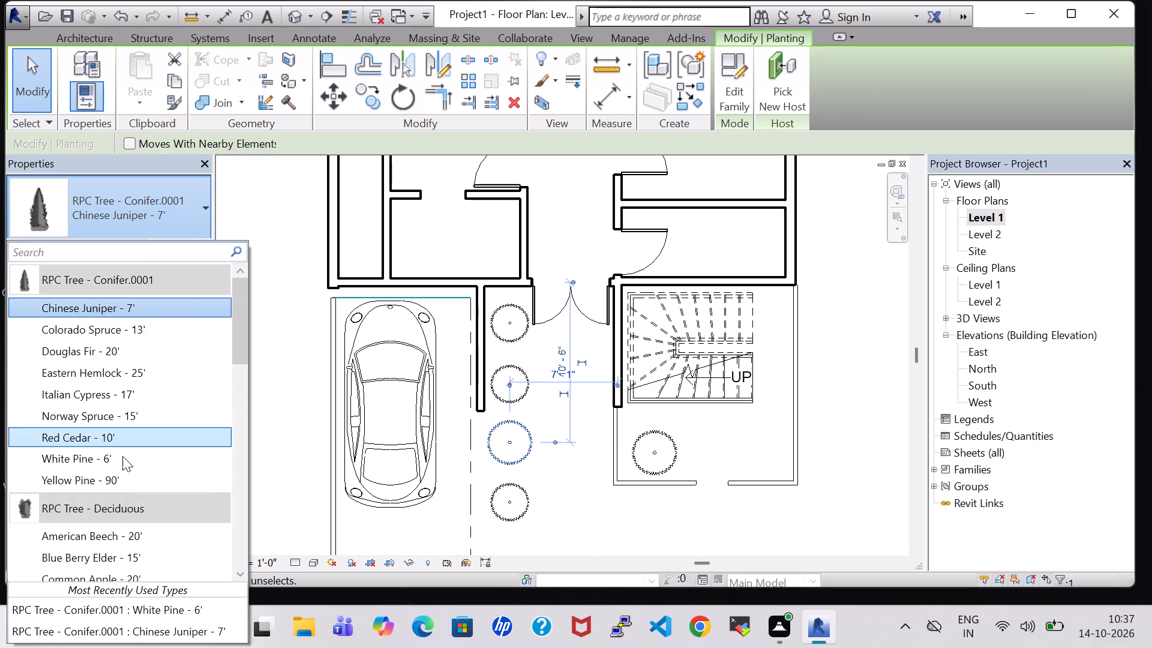
left_click(121, 465)
left_click(584, 526)
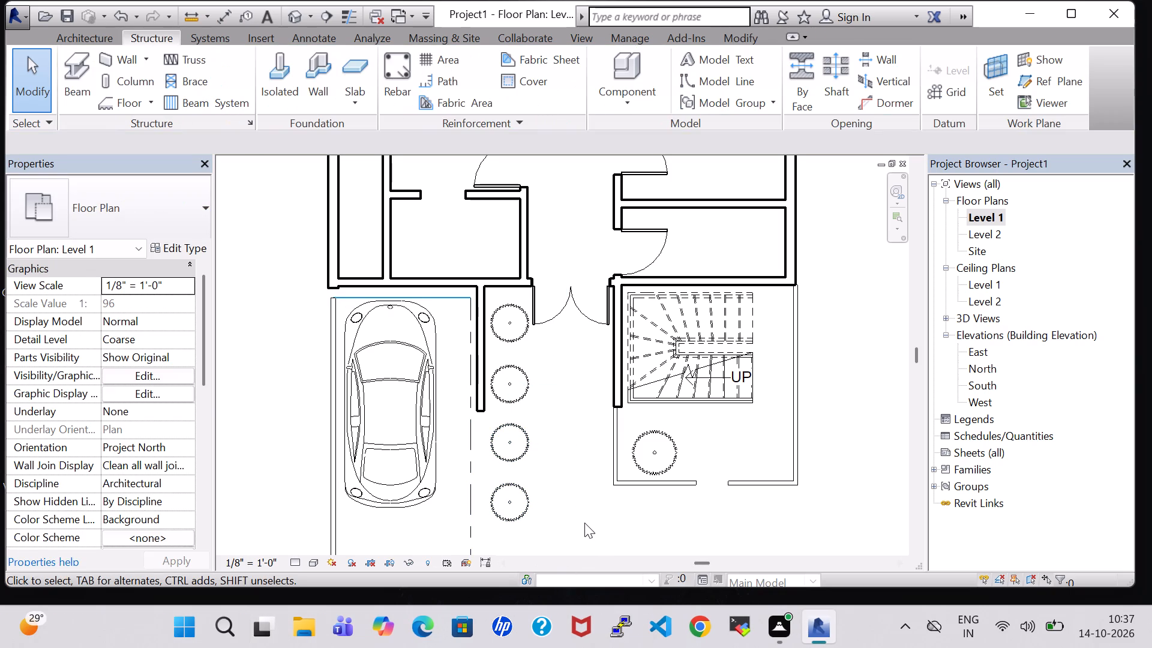
Nudge the second and third trees of the row toward the front wall, two small moves and three small moves.
left_click(509, 389)
key("Up")
key("Up")
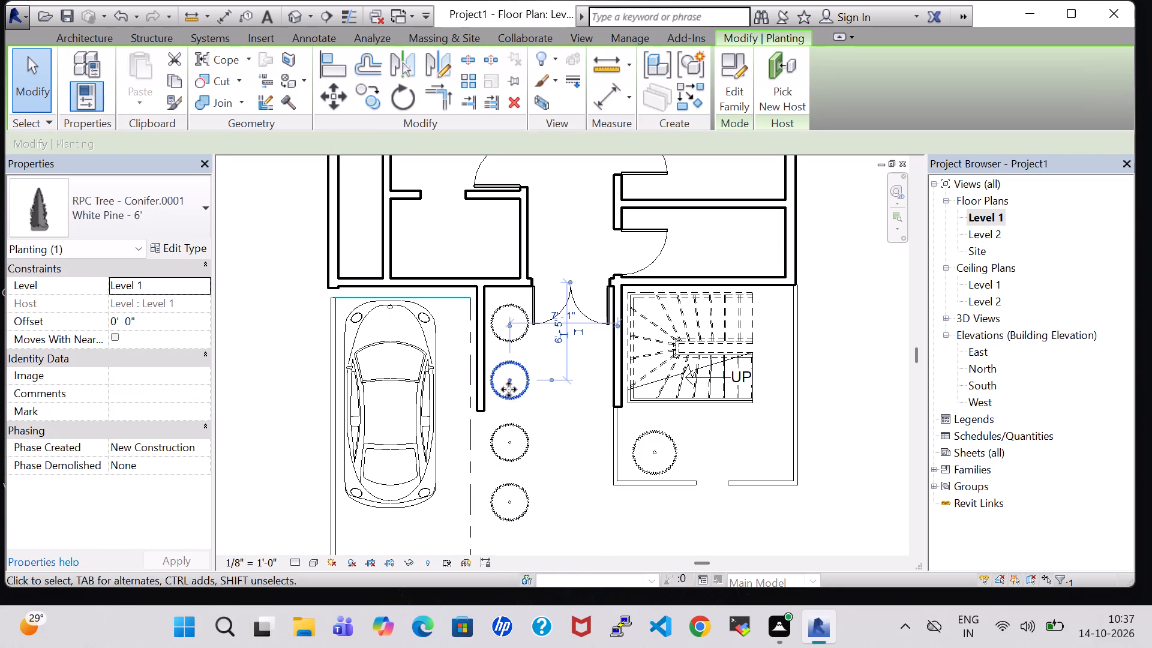
left_click(529, 431)
key("Up")
key("Up")
key("Up")
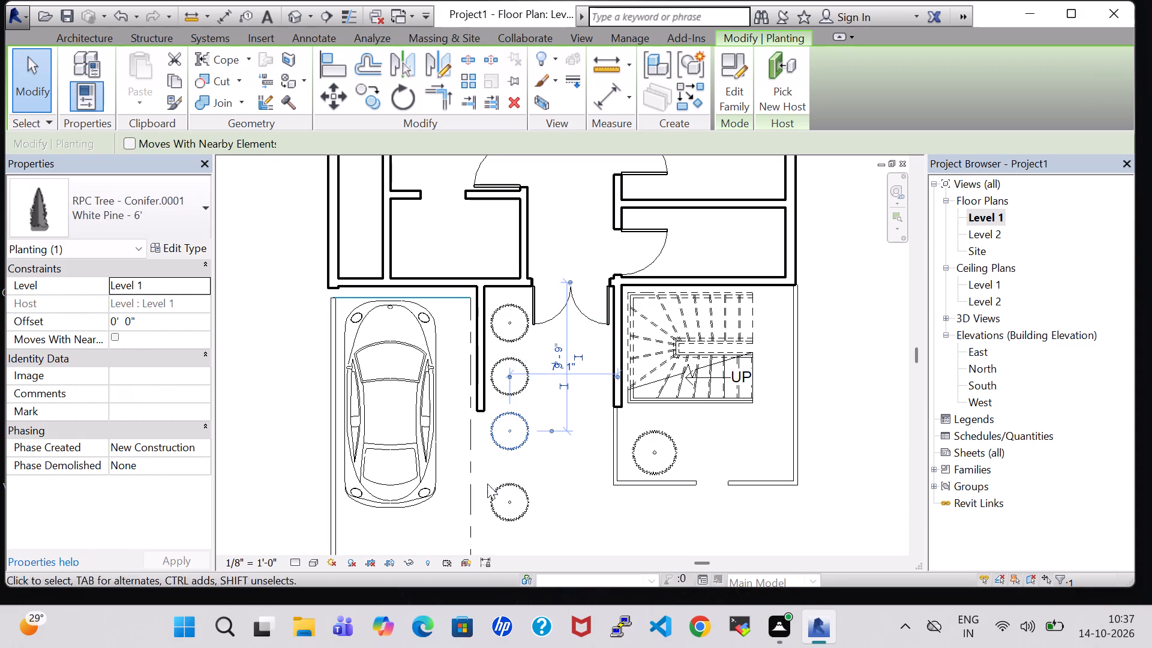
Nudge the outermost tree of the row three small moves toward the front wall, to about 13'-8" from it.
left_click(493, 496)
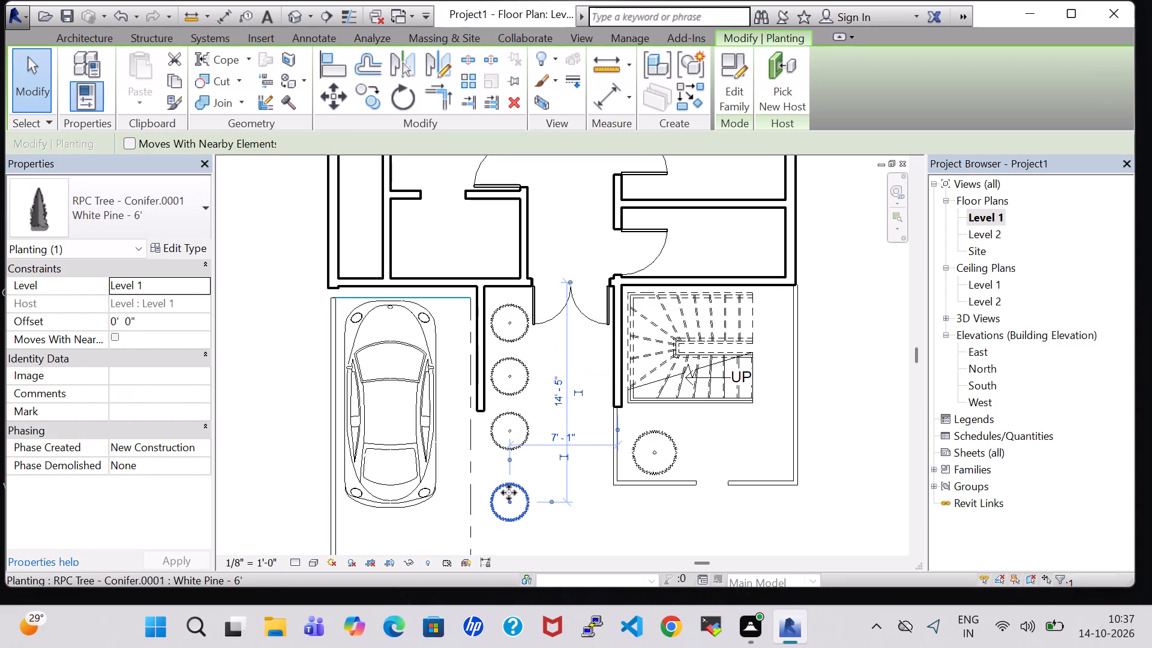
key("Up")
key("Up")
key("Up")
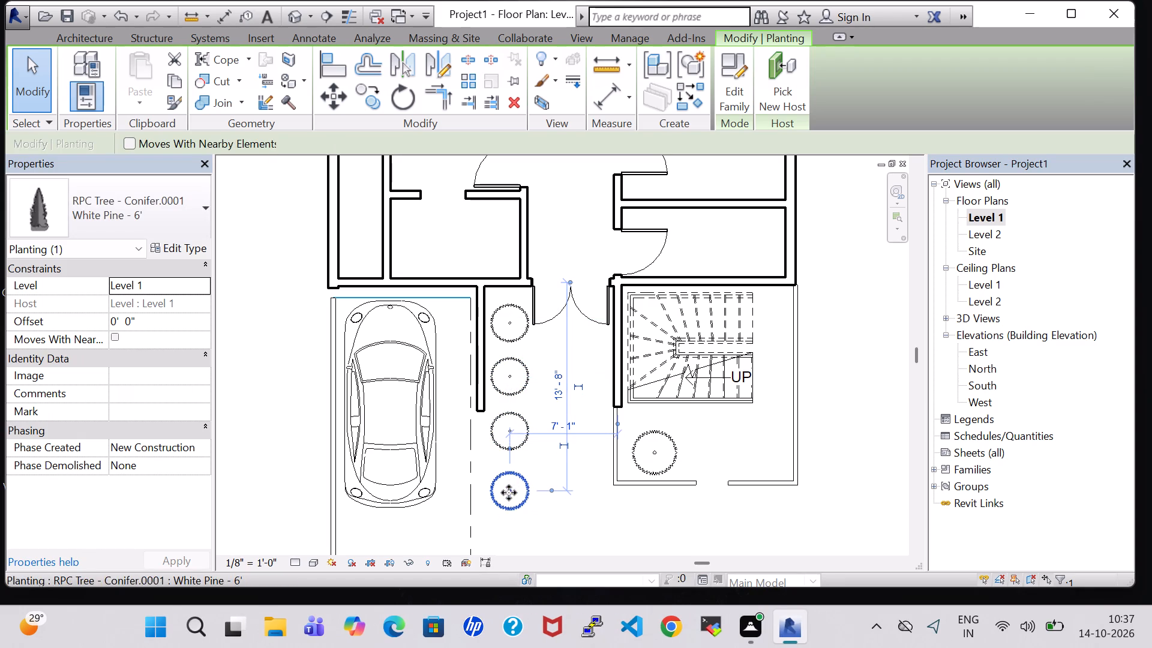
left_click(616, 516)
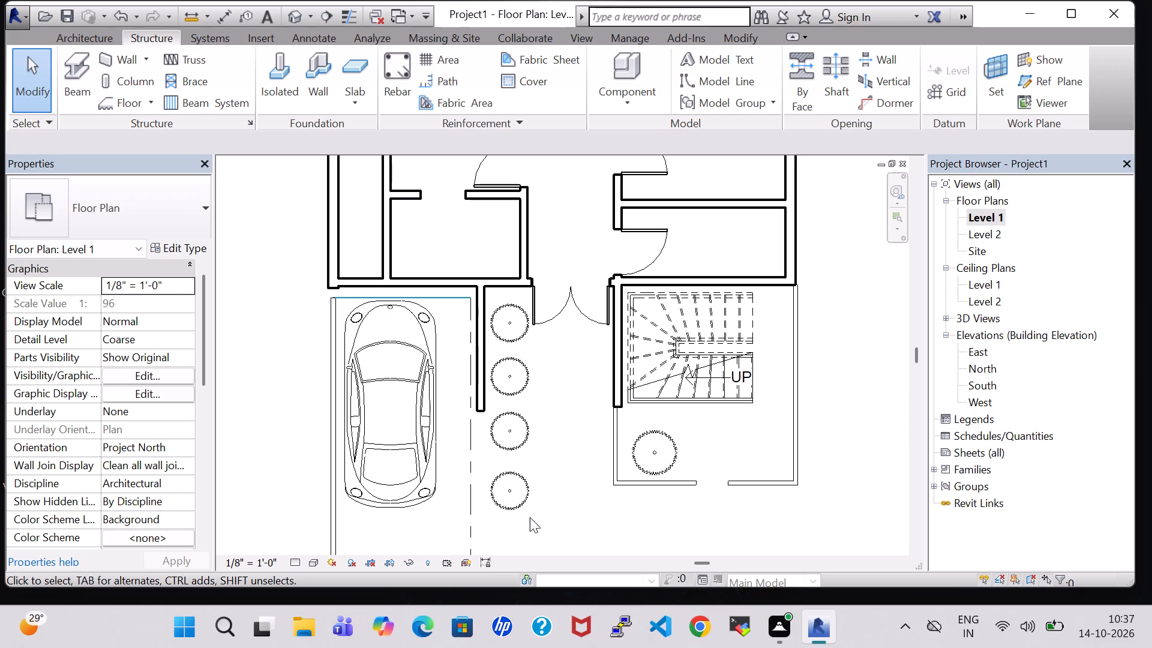
Delete the outermost tree of the row, leaving three trees beside the parking-side wall.
left_click(503, 508)
key("Delete")
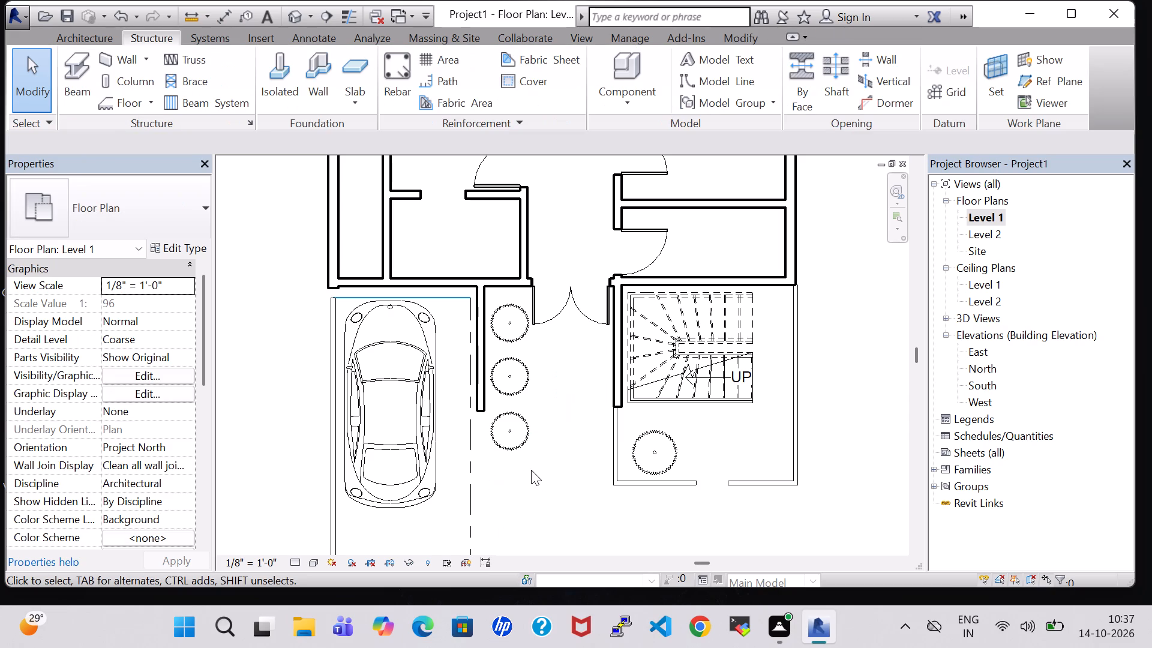
left_click(555, 467)
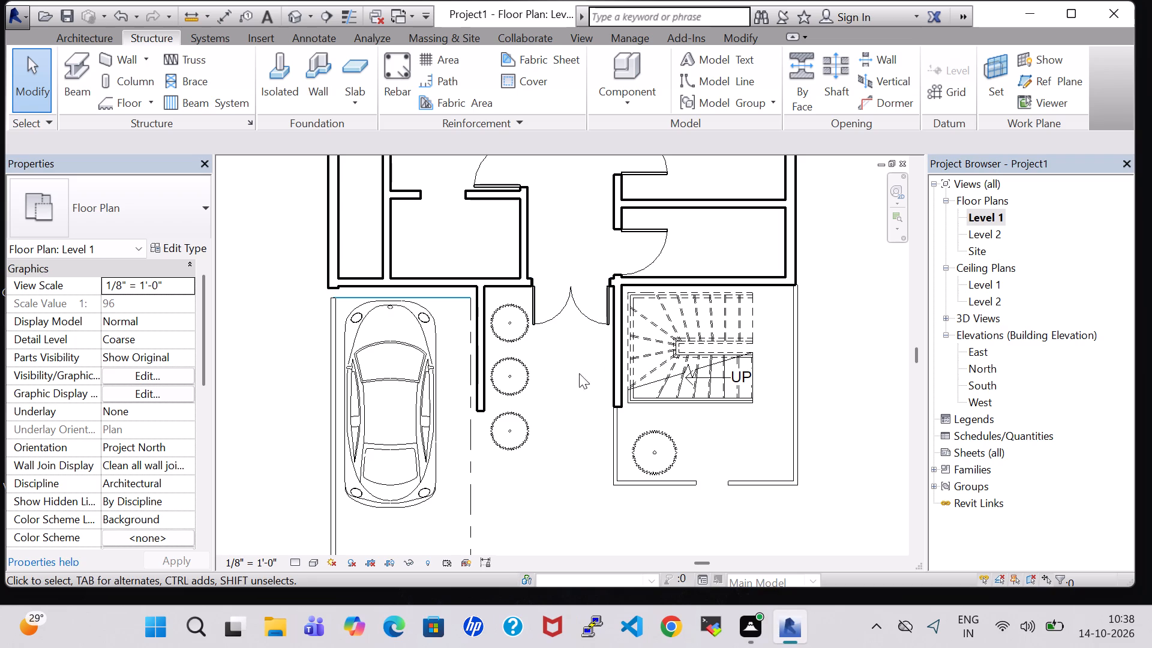
Examine the front entrance in the 3D view, checking the tree row, double door, stair and glass railings.
scroll(593, 523, "down", 1)
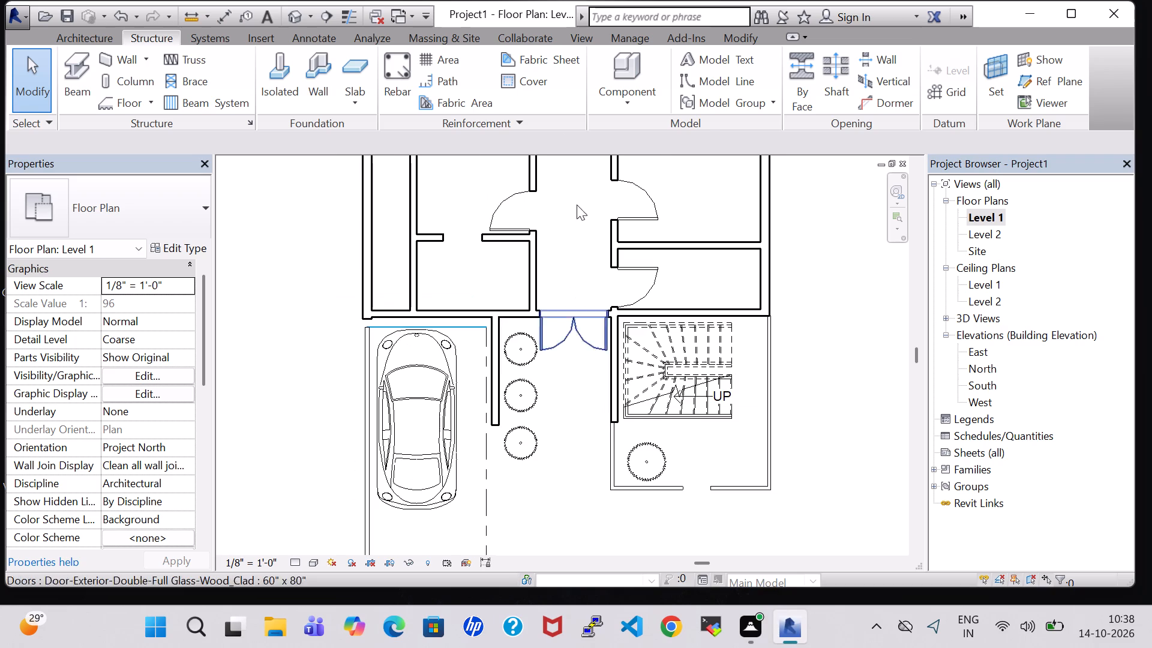
left_click(296, 10)
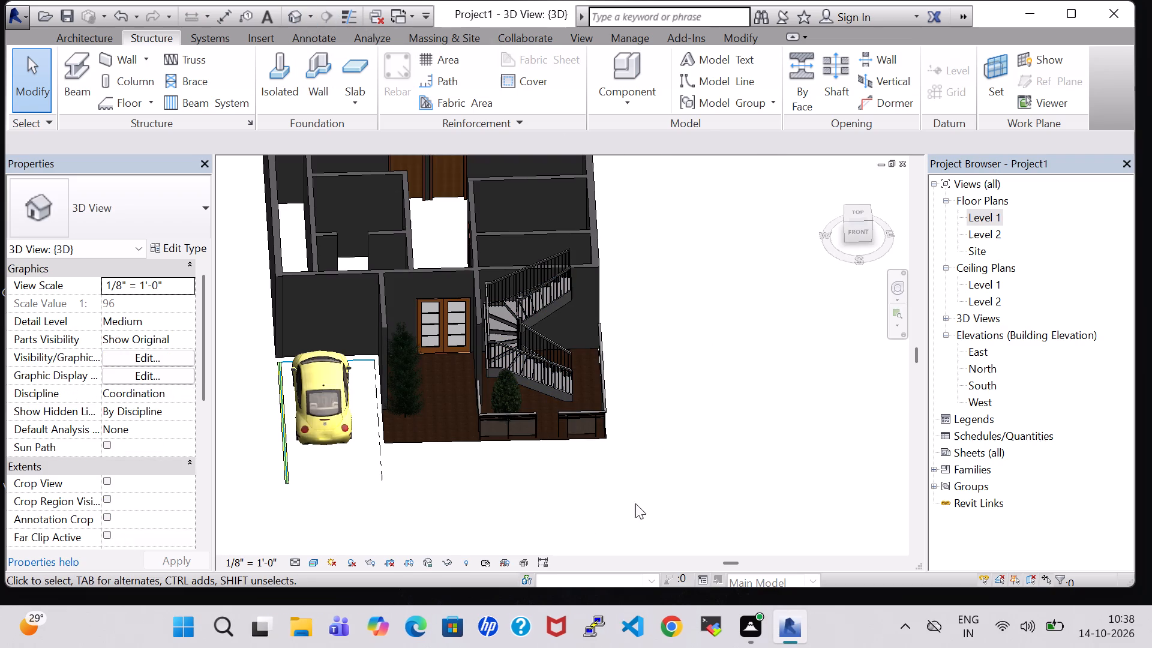
middle_click_drag(488, 490, 462, 394)
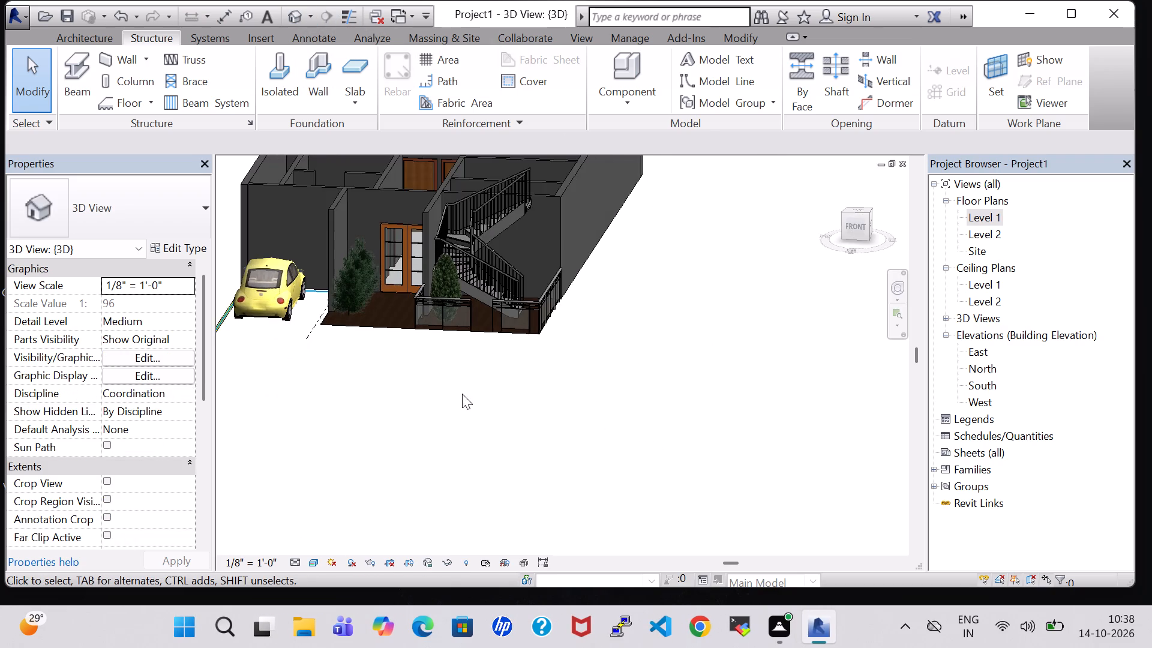
scroll(440, 413, "up", 4)
middle_click_drag(383, 413, 413, 423, "shift")
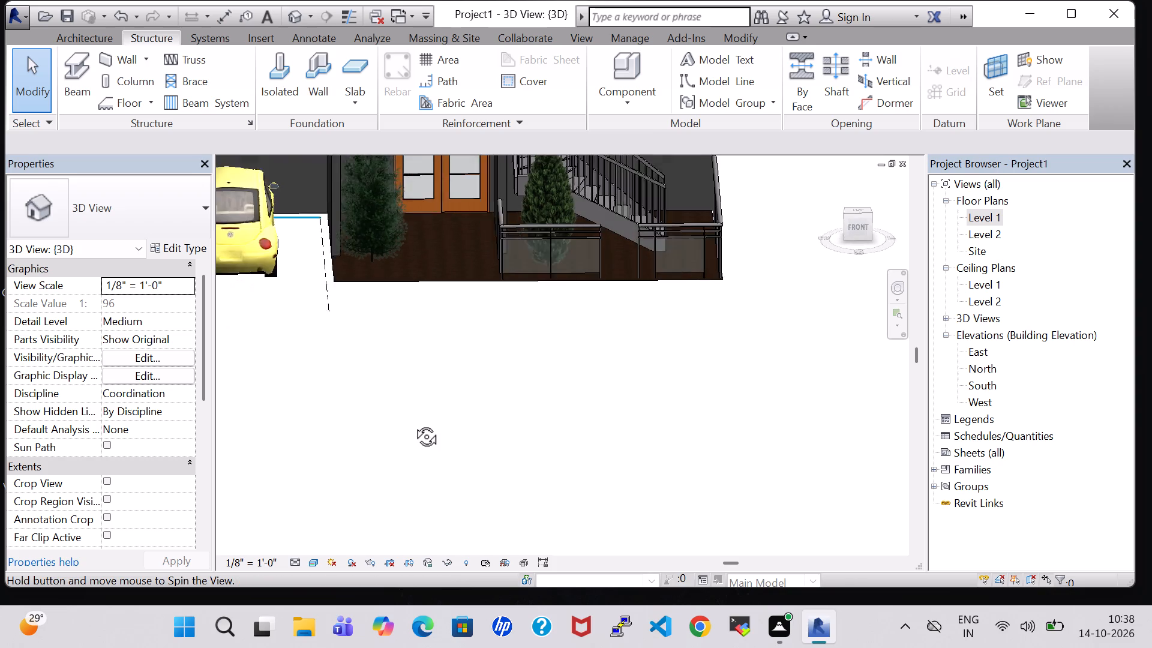
middle_click_drag(413, 423, 418, 424, "shift")
scroll(461, 373, "up", 1)
middle_click_drag(472, 347, 460, 427)
middle_click_drag(574, 407, 582, 508, "shift")
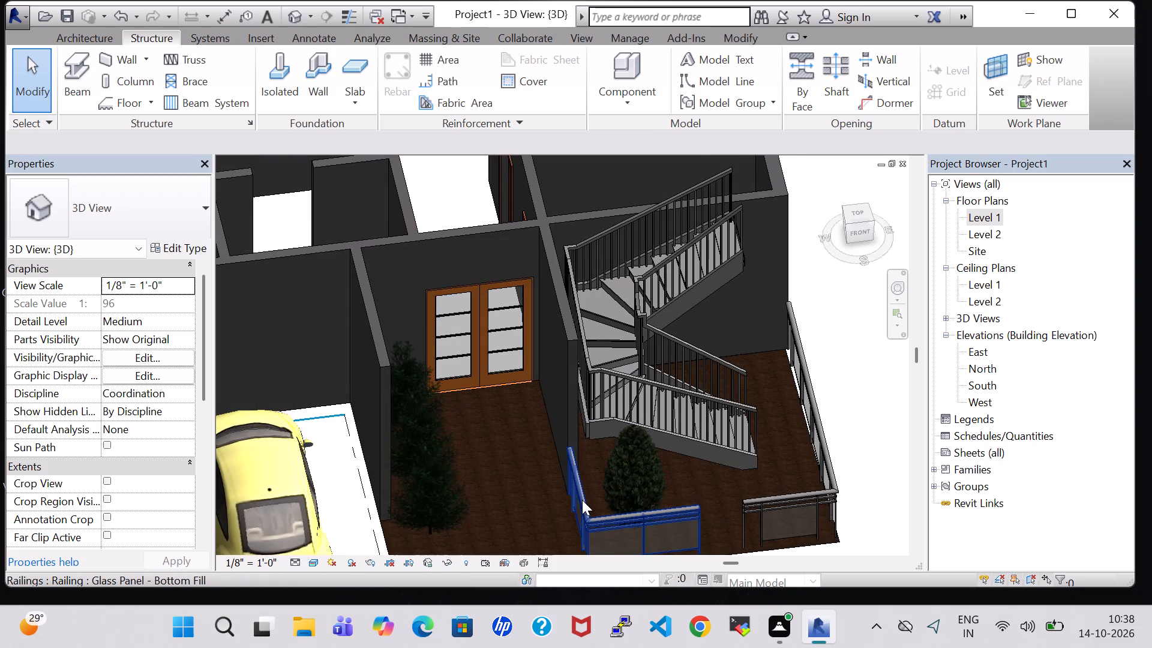
middle_click_drag(532, 490, 456, 377)
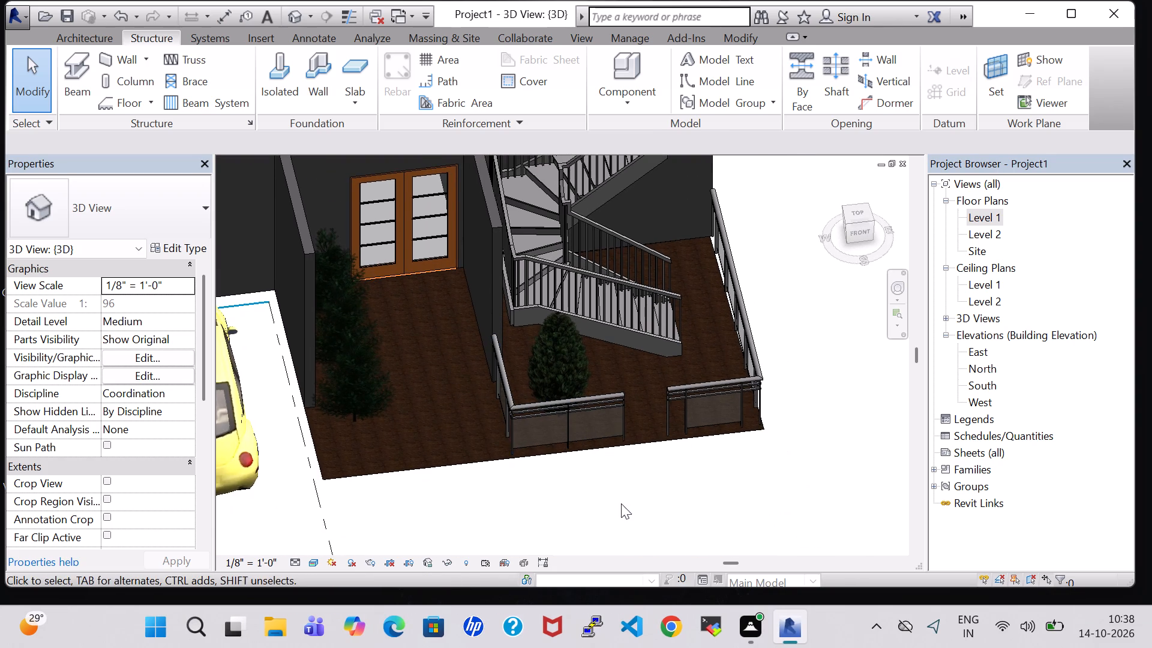
scroll(621, 503, "up", 1)
middle_click_drag(621, 503, 611, 469)
scroll(610, 469, "down", 2)
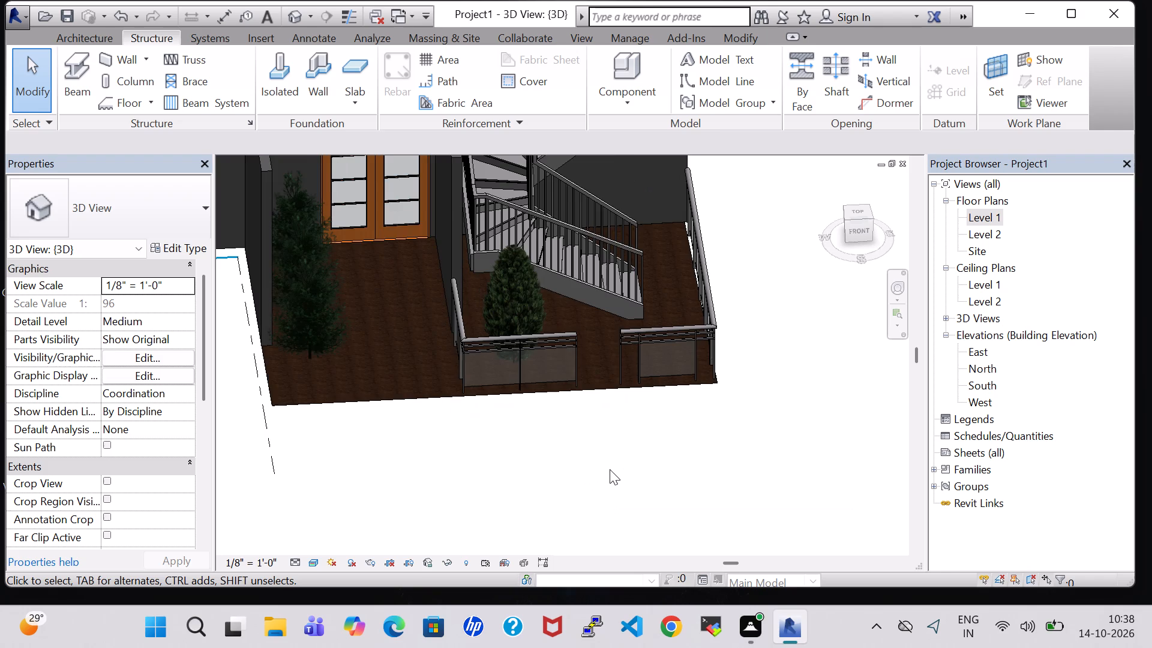
scroll(610, 469, "down", 1)
Rotate the parked RPC Beetle 180 degrees in the 3D view so its front faces away from the house.
left_click(277, 394)
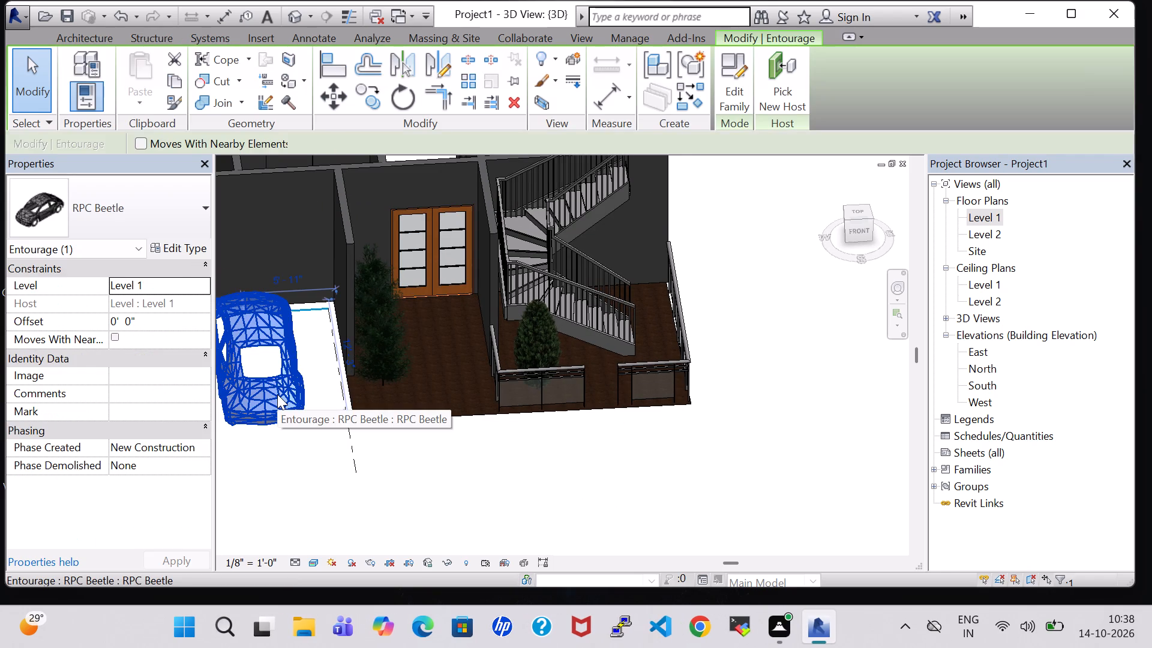
key("space")
key("space")
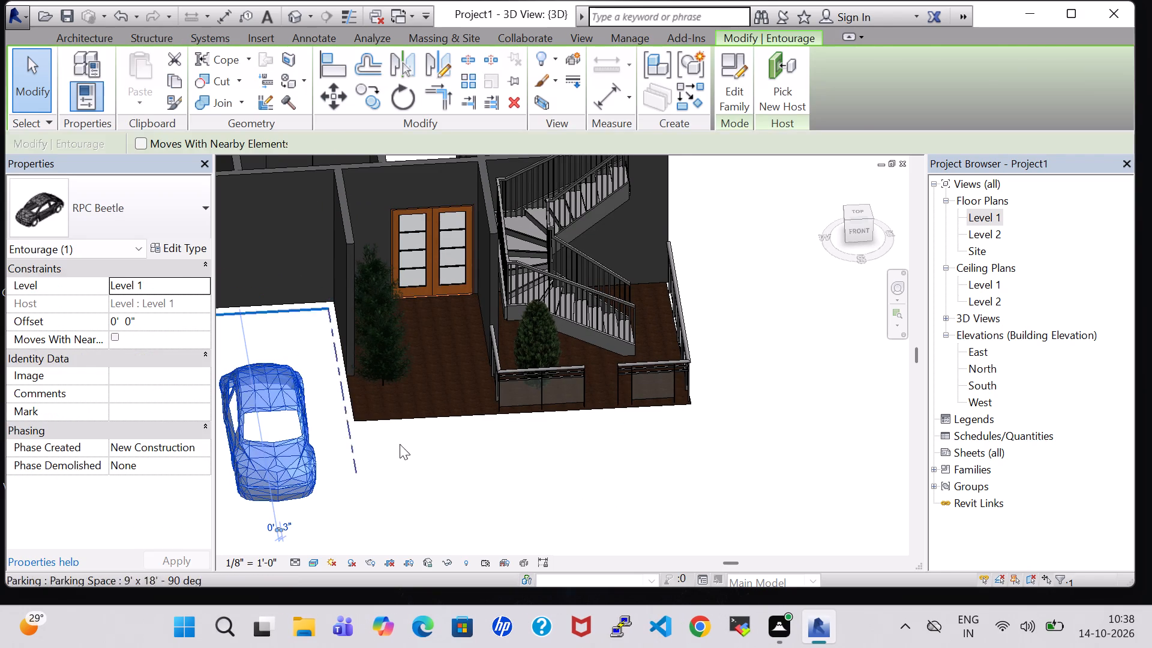
left_click(452, 461)
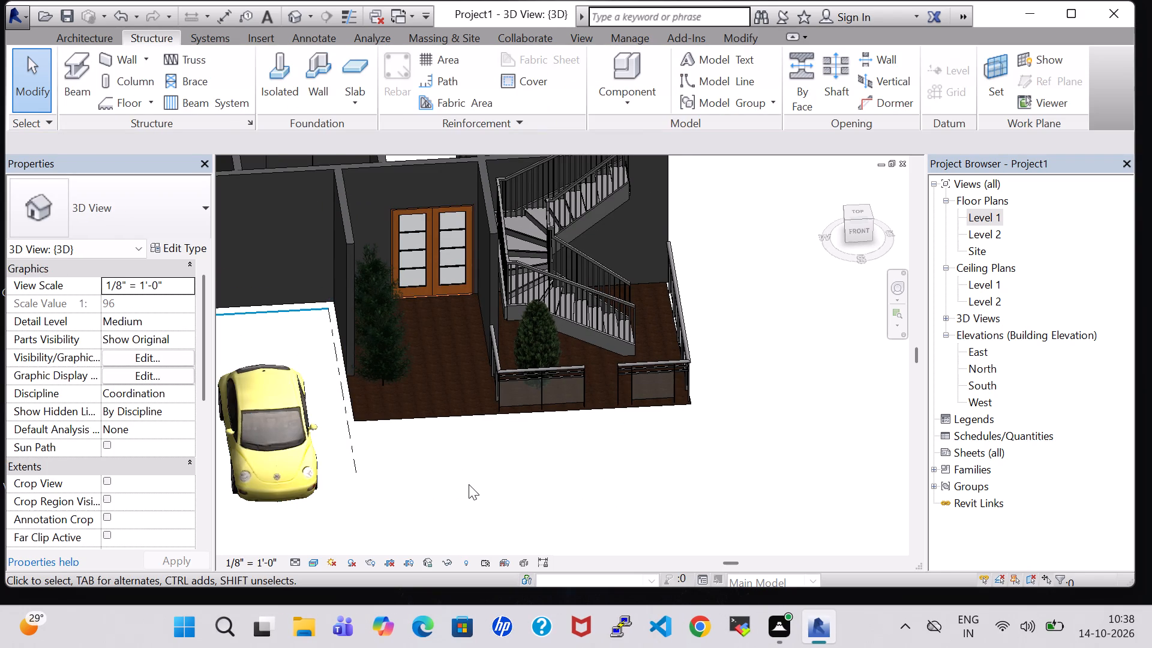
Nudge the car back into its parking space, twenty small moves toward the house and two sideways toward the entrance.
left_click(291, 453)
key("Up")
key("Up")
key("Up")
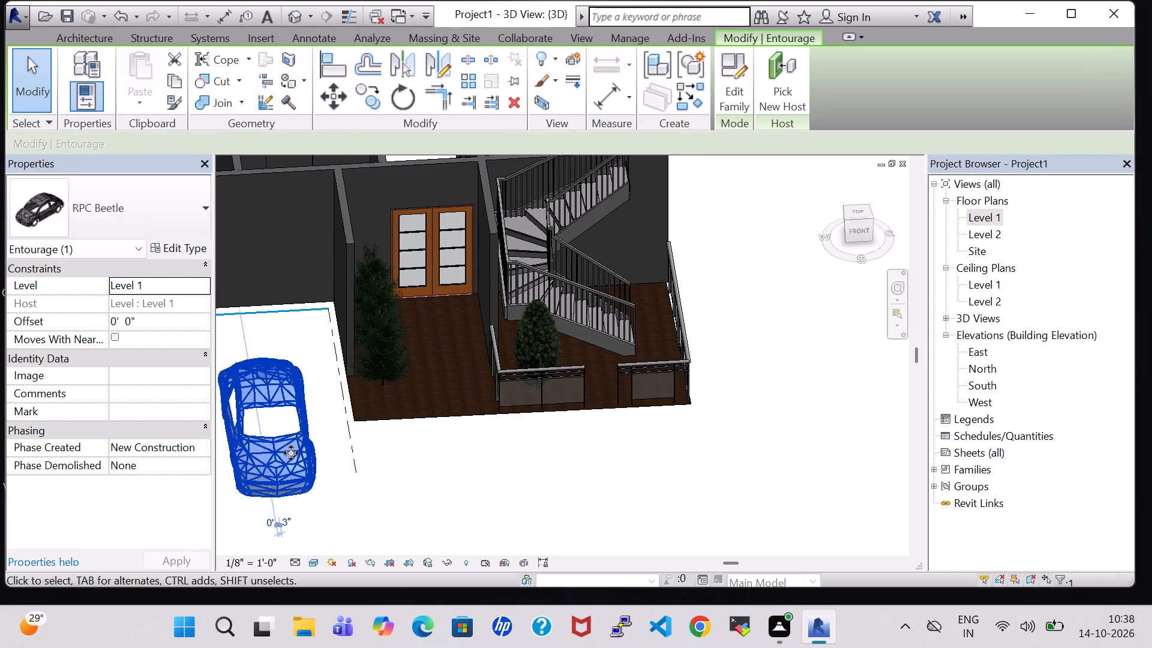
key("Up")
key("Up")
key("Up")
key("Up")
key("Up")
key("Up")
key("Up")
key("Up")
key("Up")
key("Up")
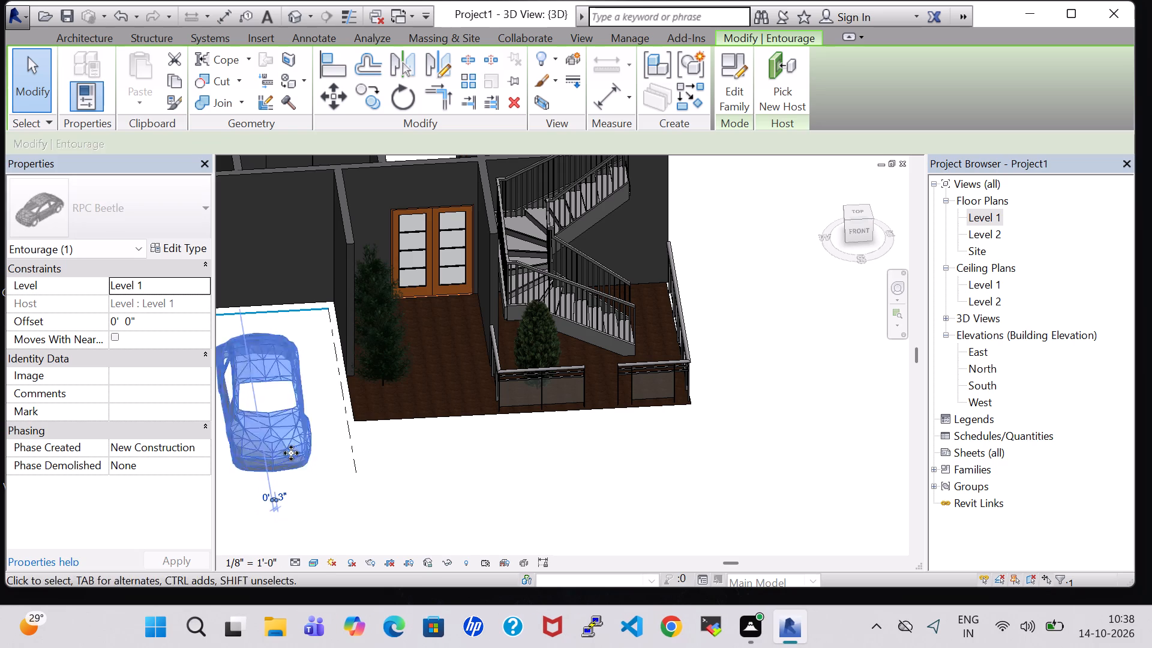
key("Up")
key("Up")
key("Up")
key("Up")
key("Up")
key("Up")
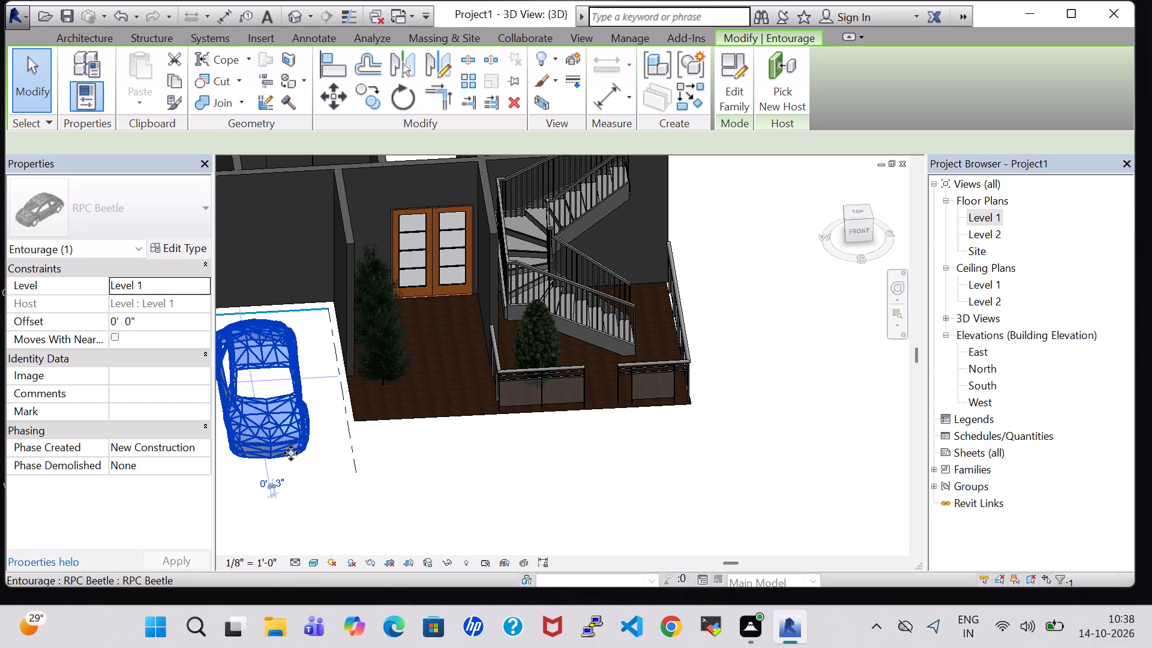
key("Up")
key("Right")
key("Right")
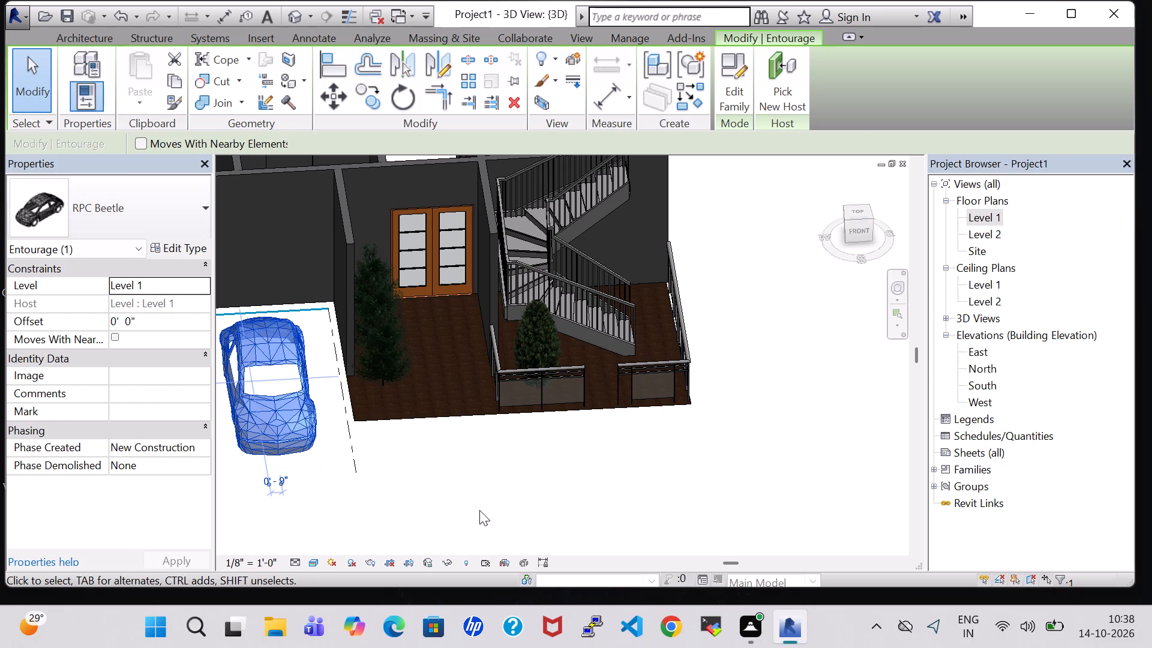
left_click(479, 510)
Examine the turned car in its parking space and the entrance area from several angles in the 3D view.
middle_click_drag(457, 463, 430, 457, "shift")
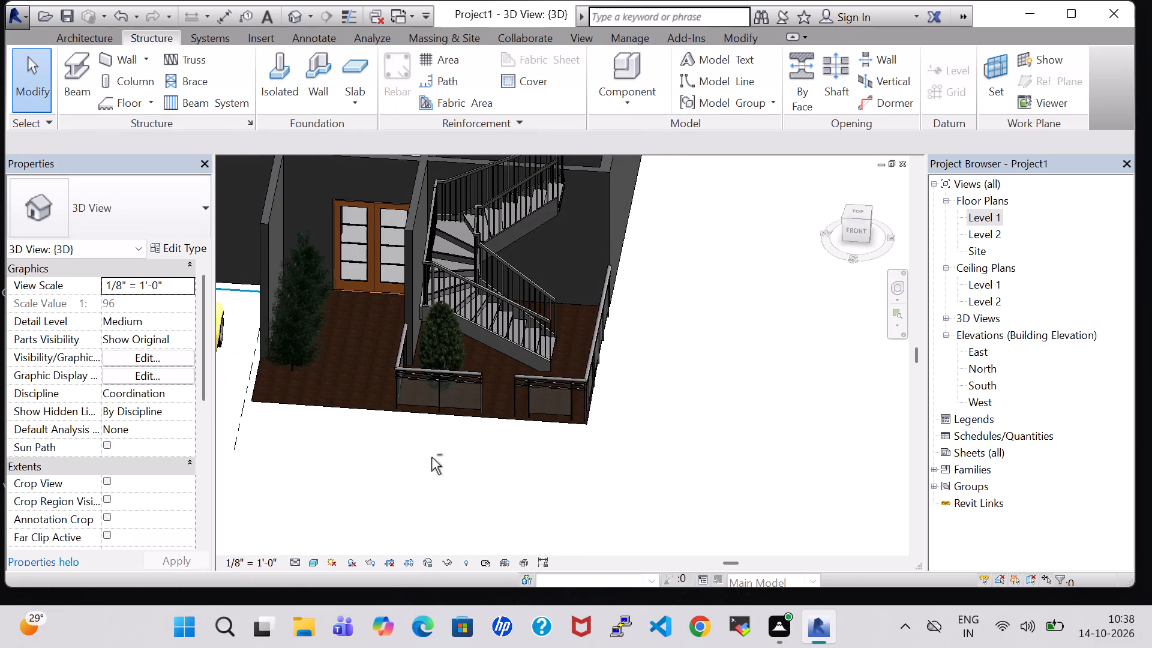
middle_click_drag(379, 483, 578, 485)
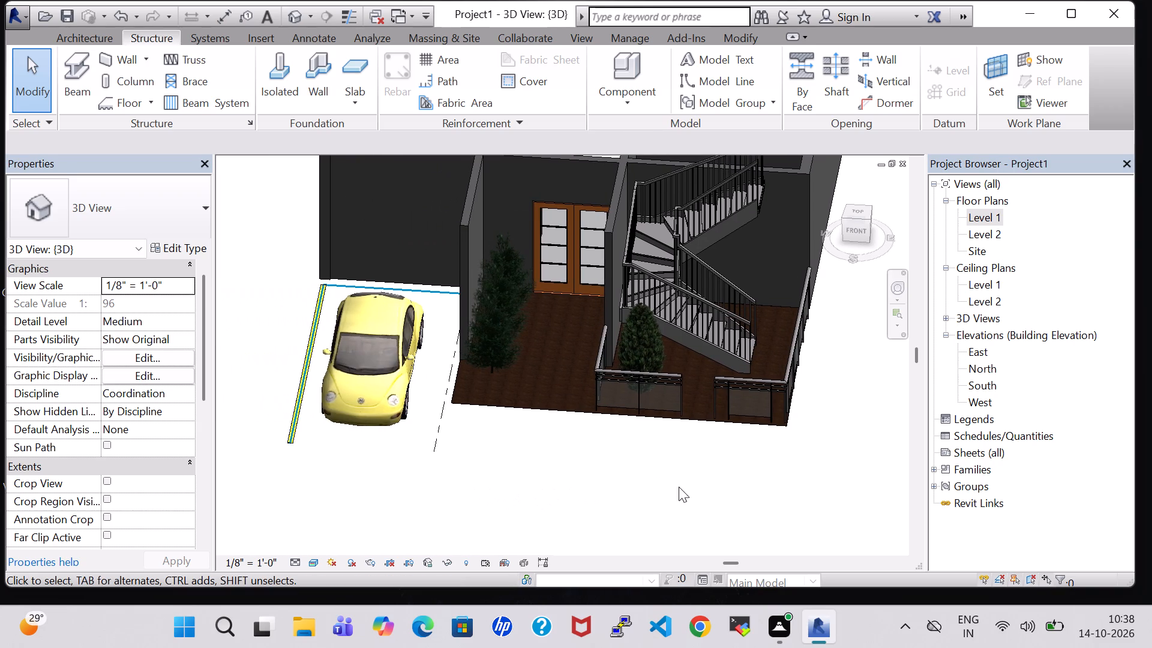
left_click(535, 463)
middle_click_drag(631, 487, 637, 465)
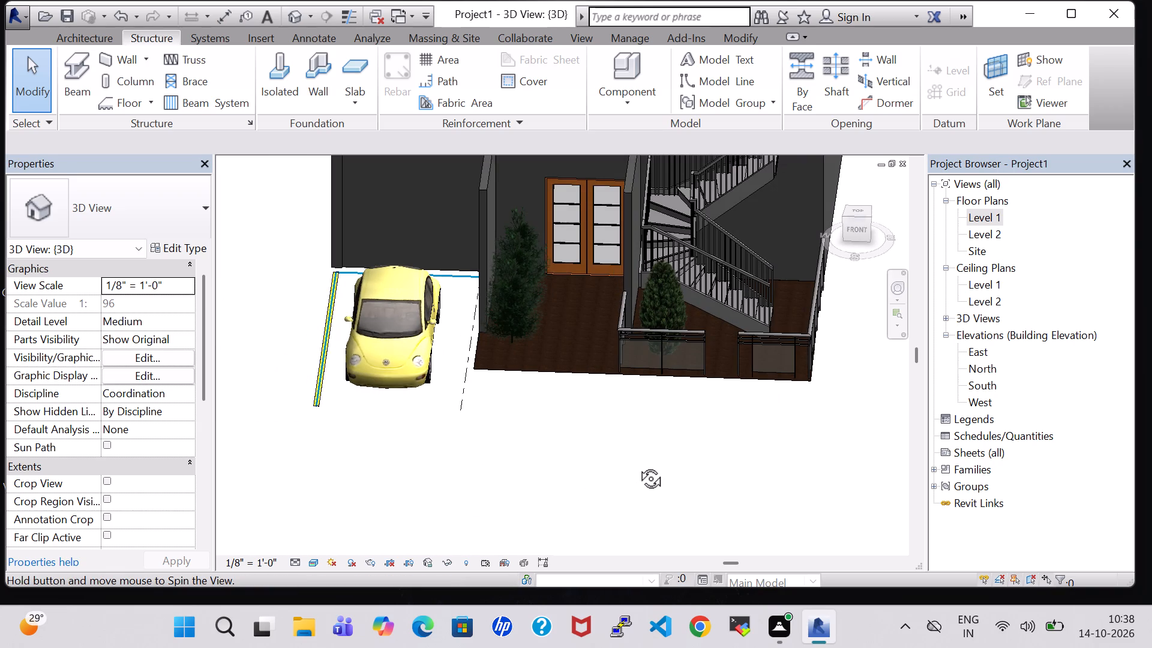
middle_click_drag(637, 465, 637, 463)
middle_click(639, 449, "shift")
middle_click_drag(495, 443, 547, 421)
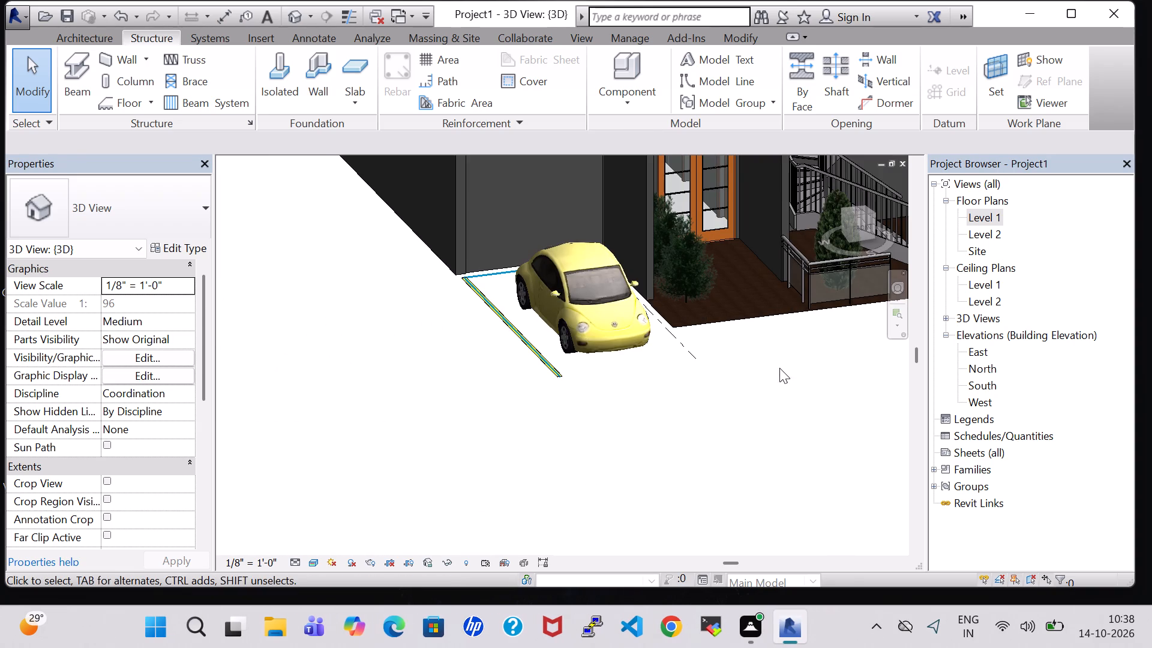
middle_click_drag(779, 368, 730, 376)
On the Level 1 floor plan, start a window placement and load the Casement 3x3 with Trim family from the US Imperial Windows library.
double_click(980, 220)
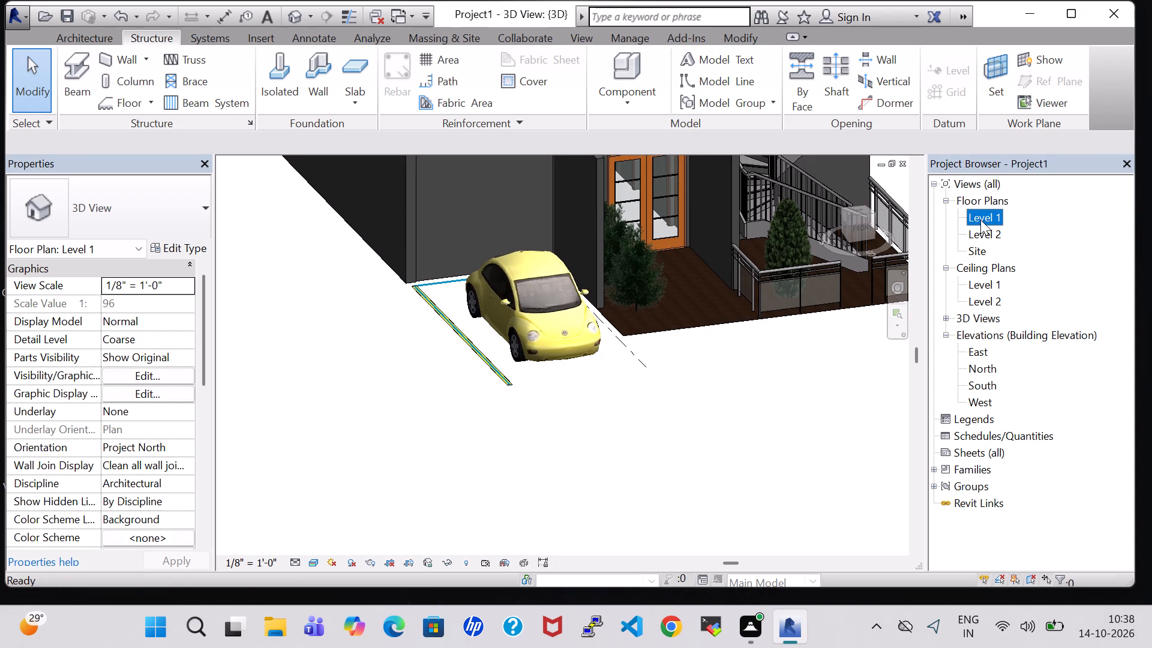
scroll(770, 329, "down", 3)
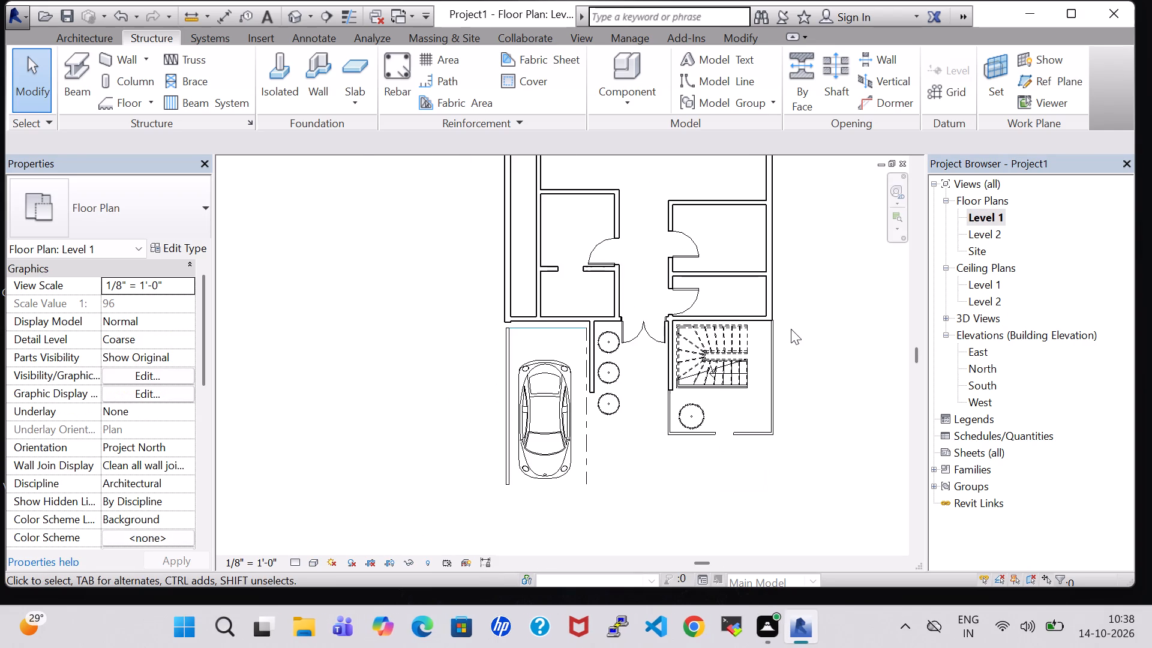
middle_click_drag(824, 296, 829, 433)
scroll(833, 432, "down", 3)
middle_click_drag(847, 307, 842, 355)
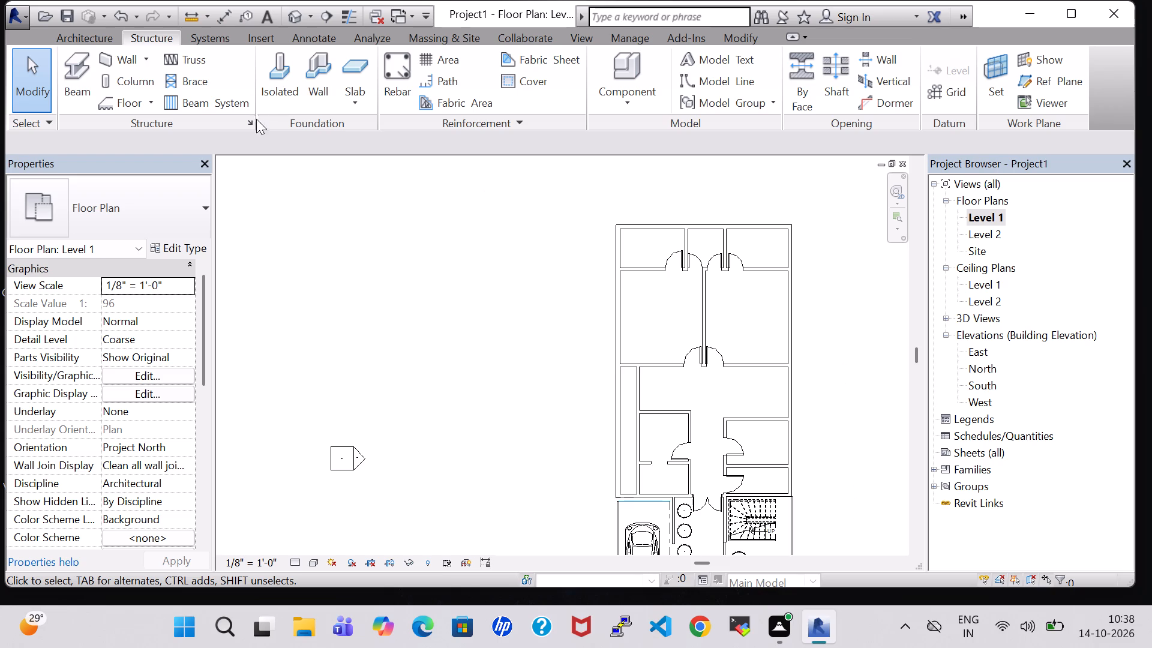
left_click(95, 31)
left_click(160, 55)
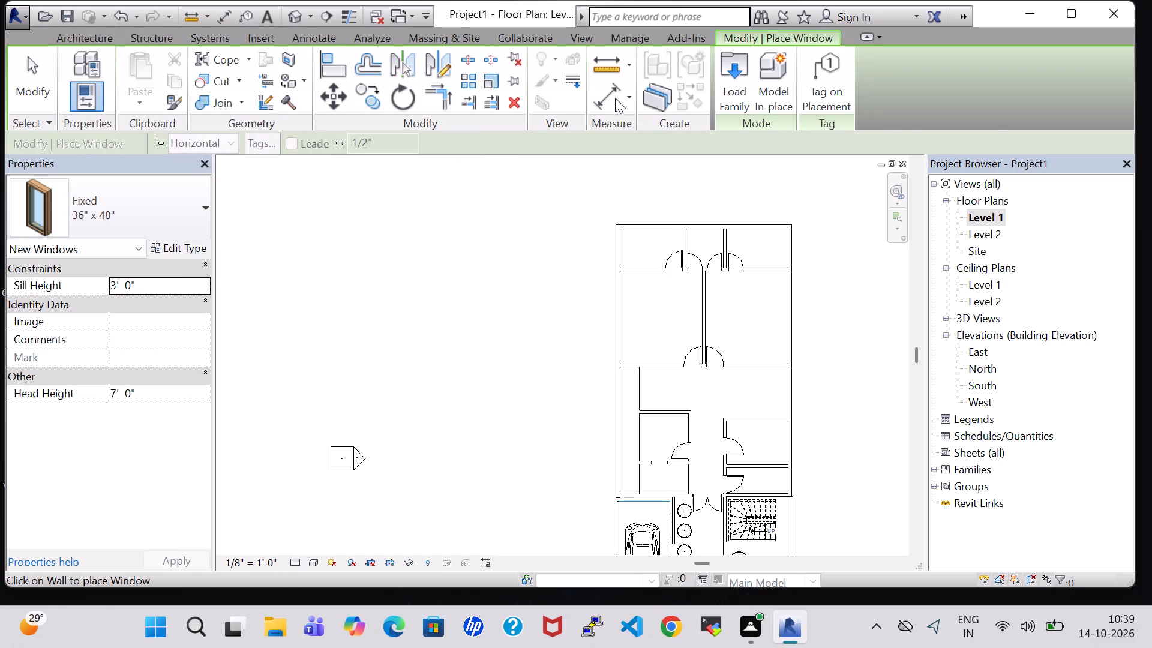
left_click(737, 69)
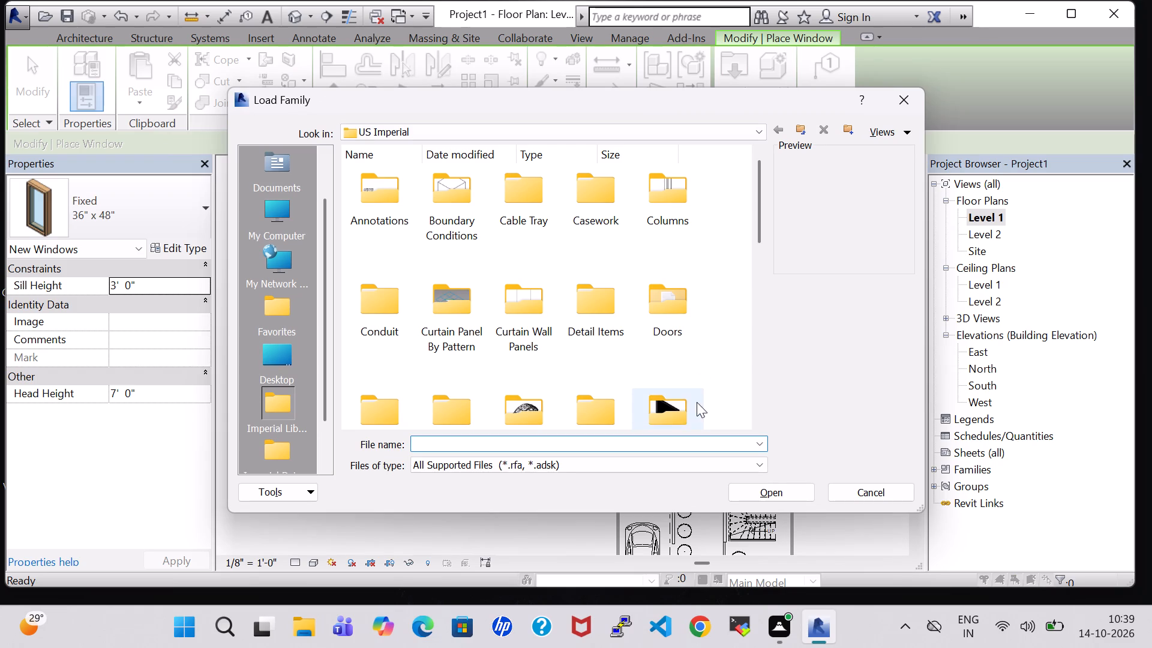
left_click(669, 405)
key("s")
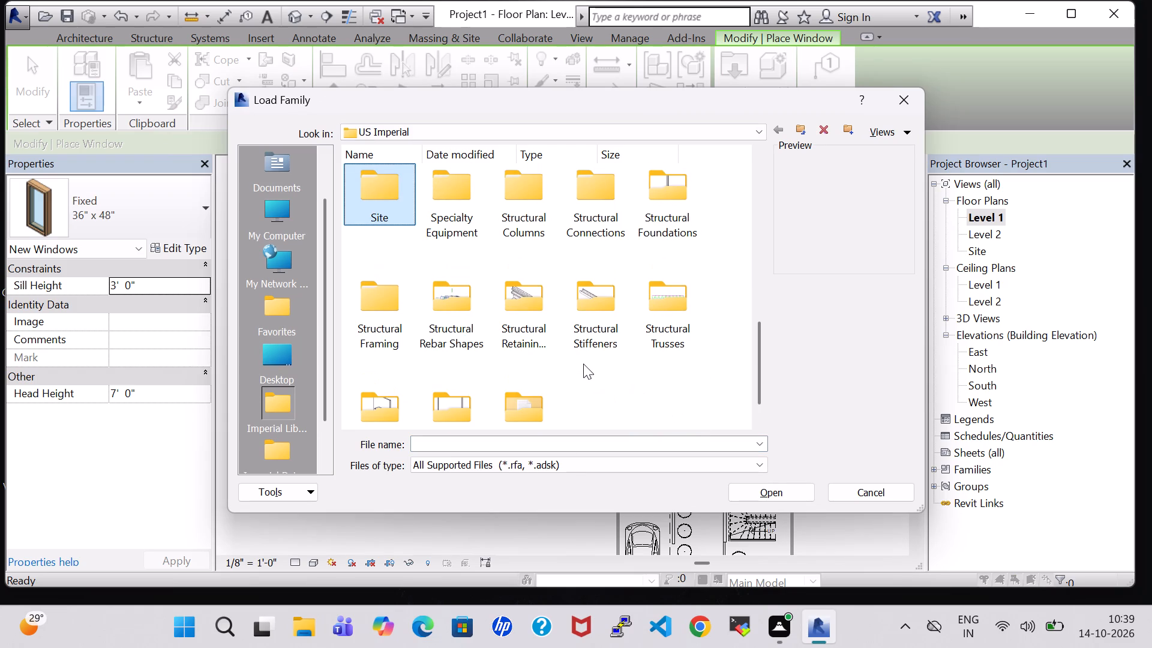
key("w")
double_click(547, 353)
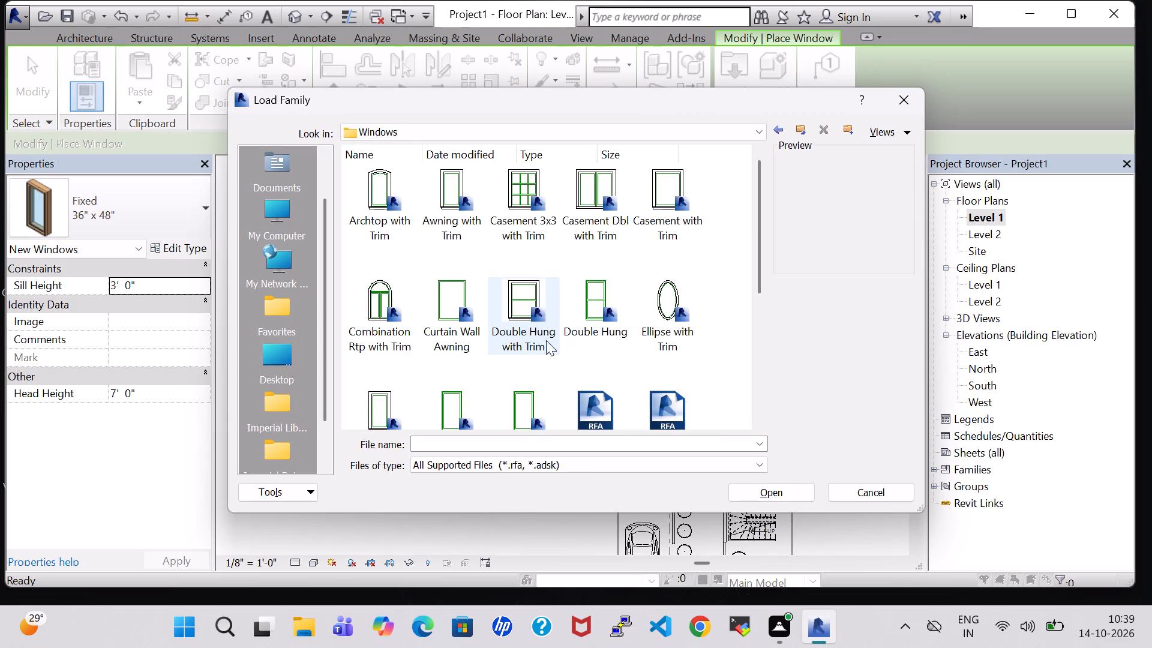
left_click(516, 175)
left_click(762, 496)
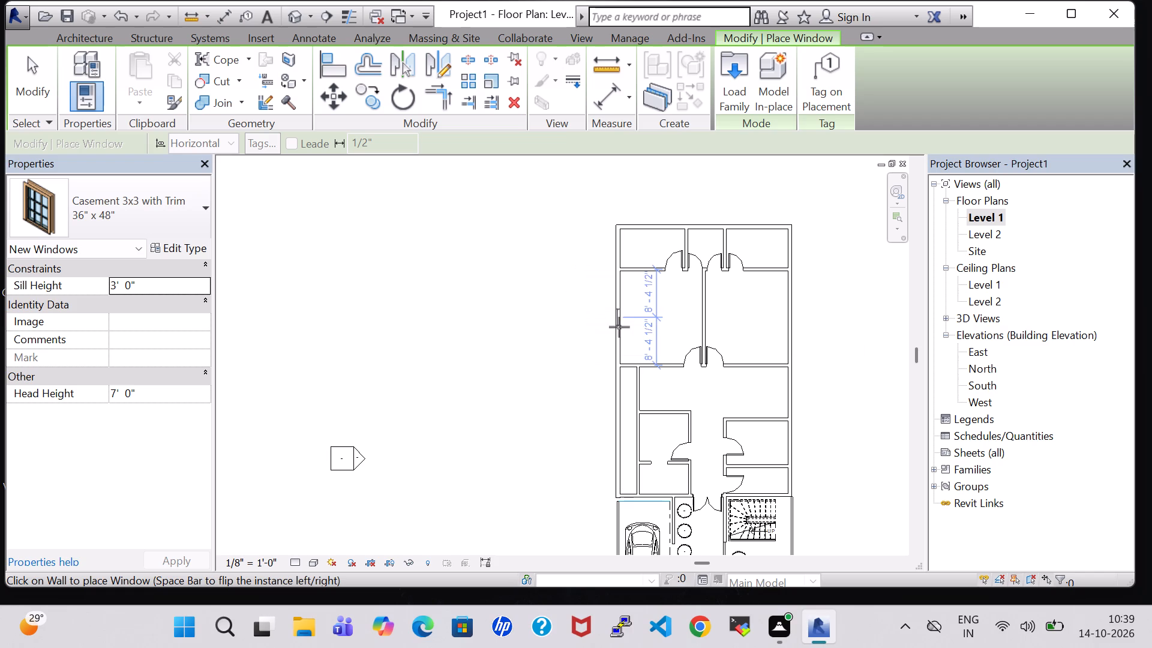
Place five 36" x 48" casement windows: one centred in each large bedroom's outer wall, two in the hall's side walls, one in the east room below.
left_click(611, 314)
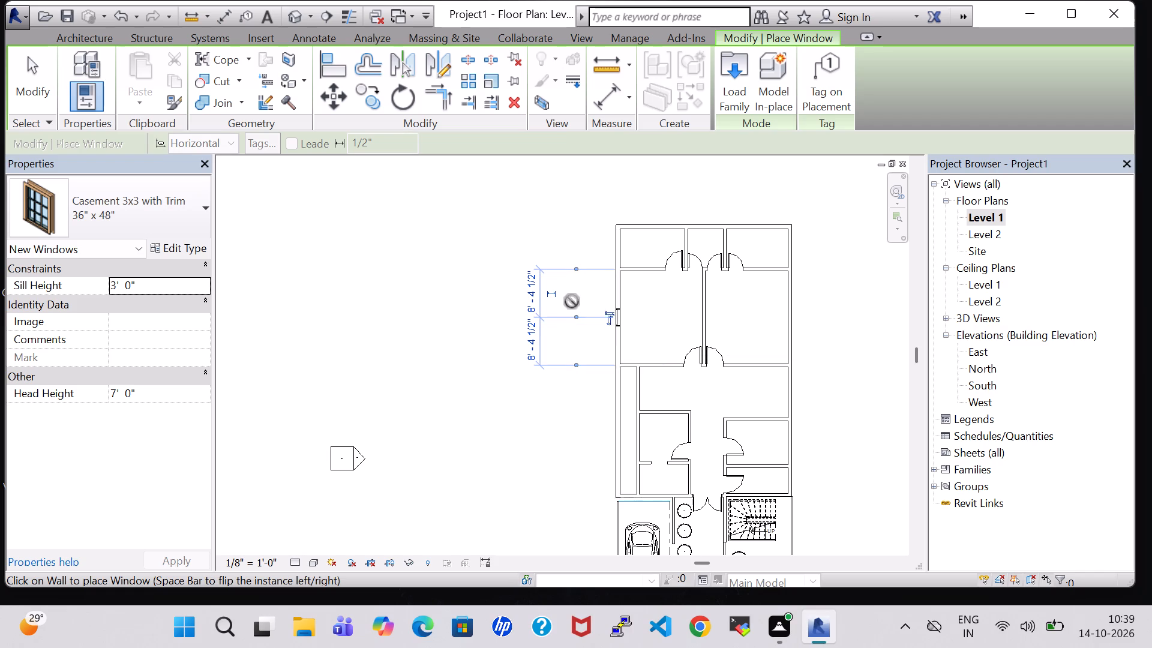
middle_click_drag(571, 301, 508, 221)
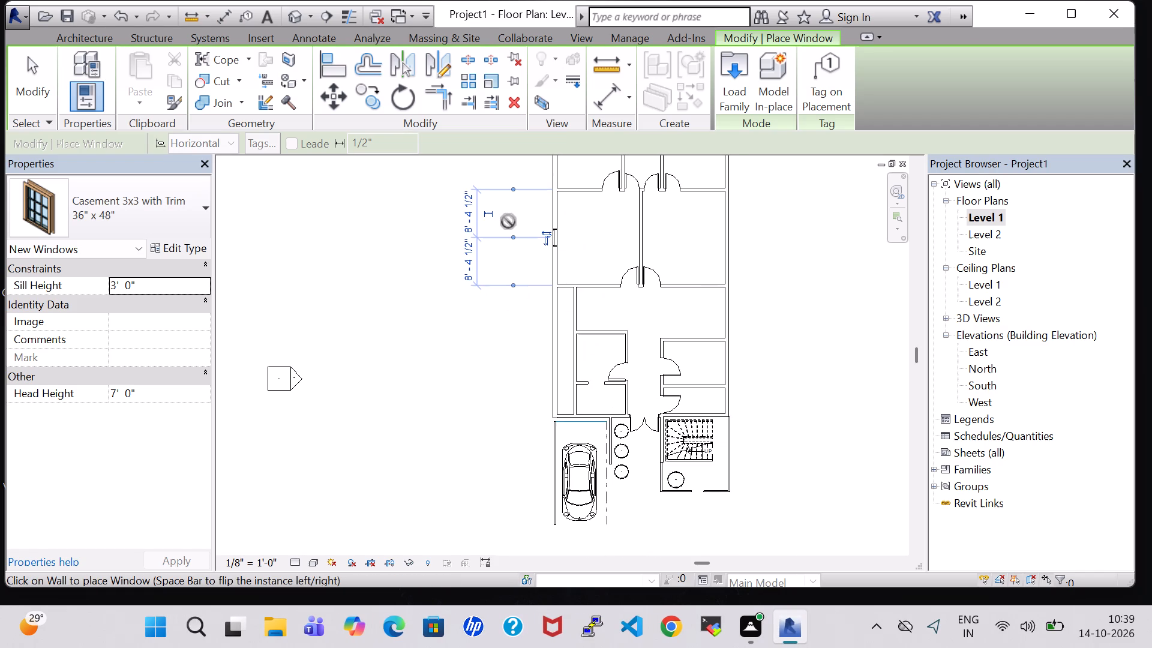
left_click(735, 235)
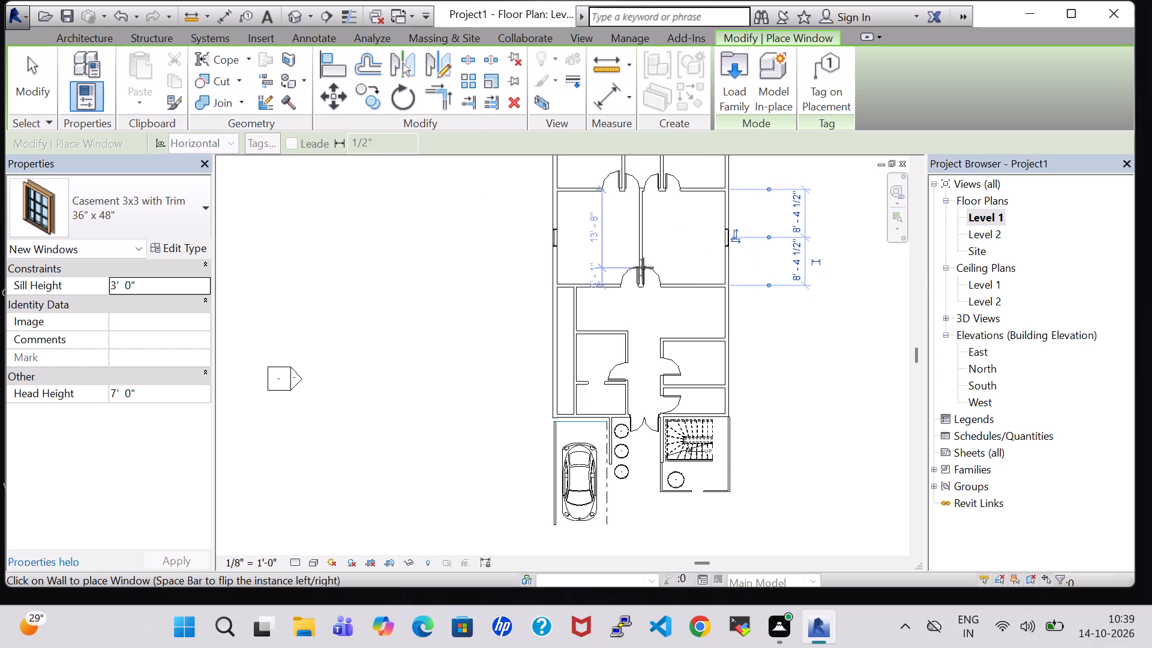
left_click(571, 314)
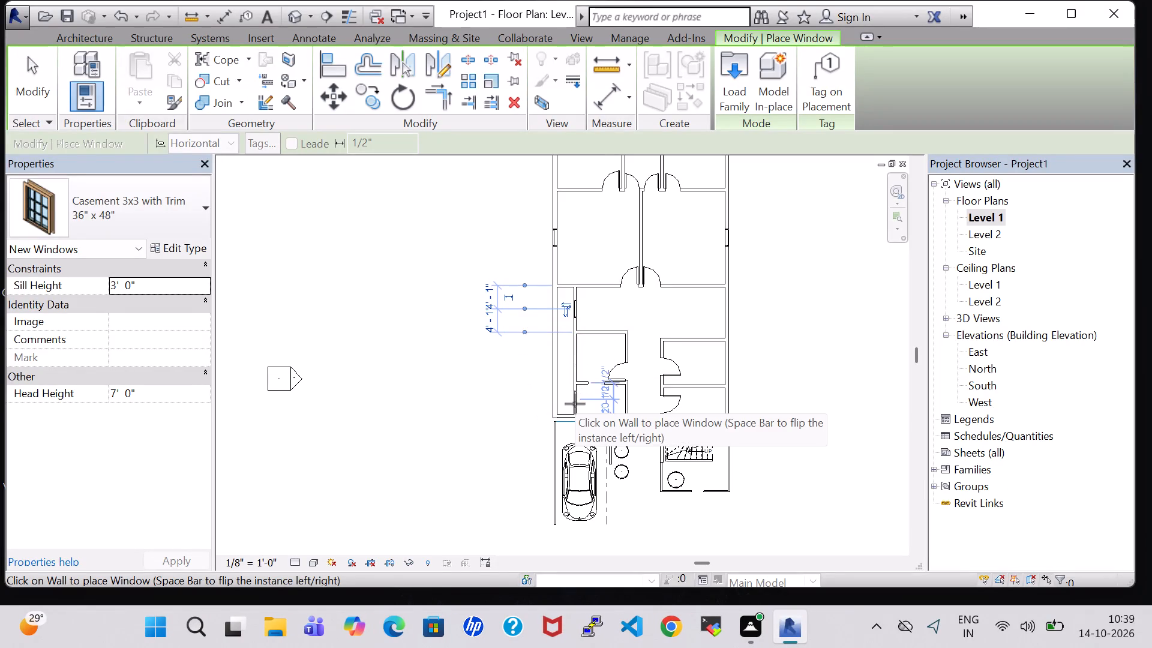
left_click(734, 367)
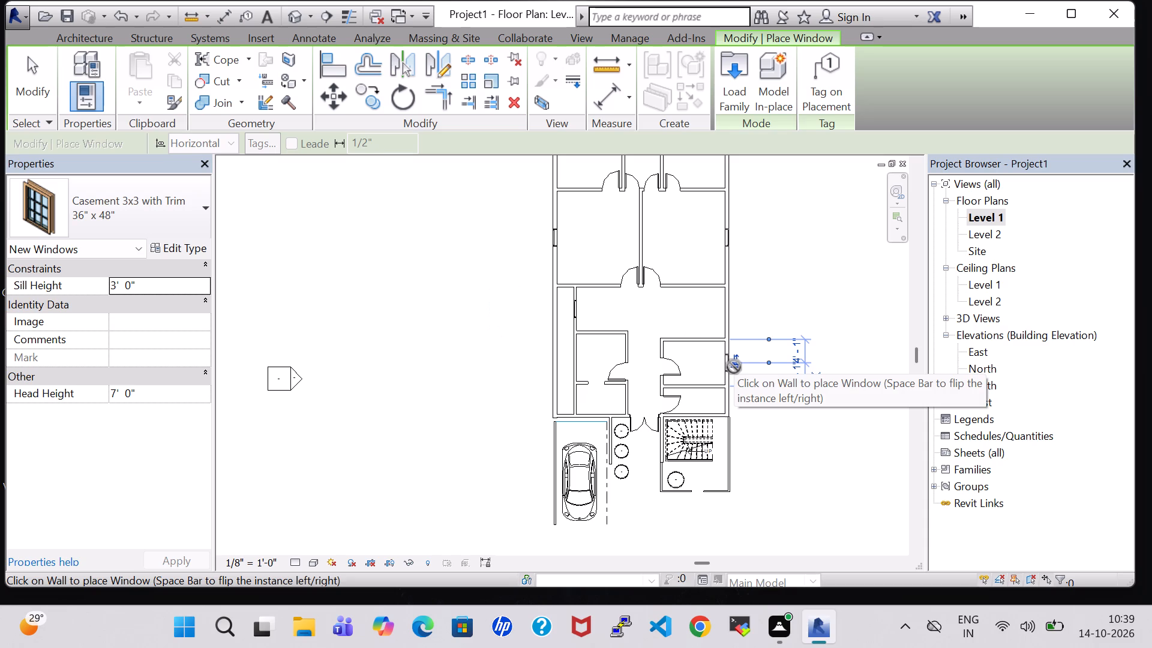
left_click(733, 310)
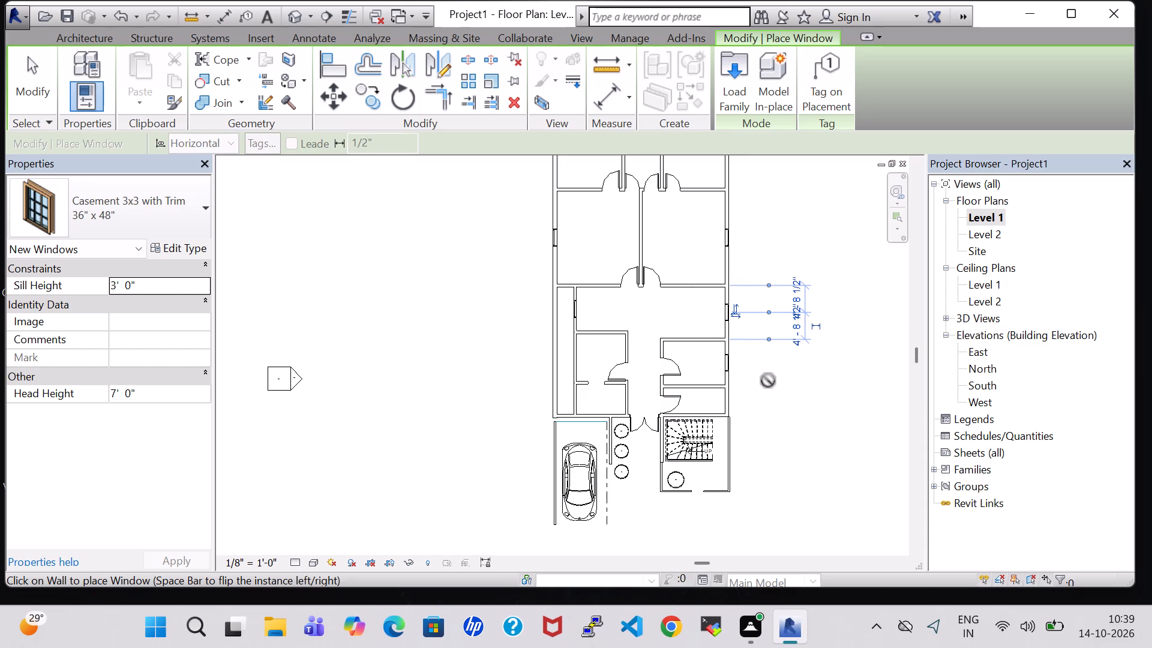
Place two Fixed 36" x 24" windows in the inner west wall, one for each of the two rooms south of the hall.
left_click(170, 190)
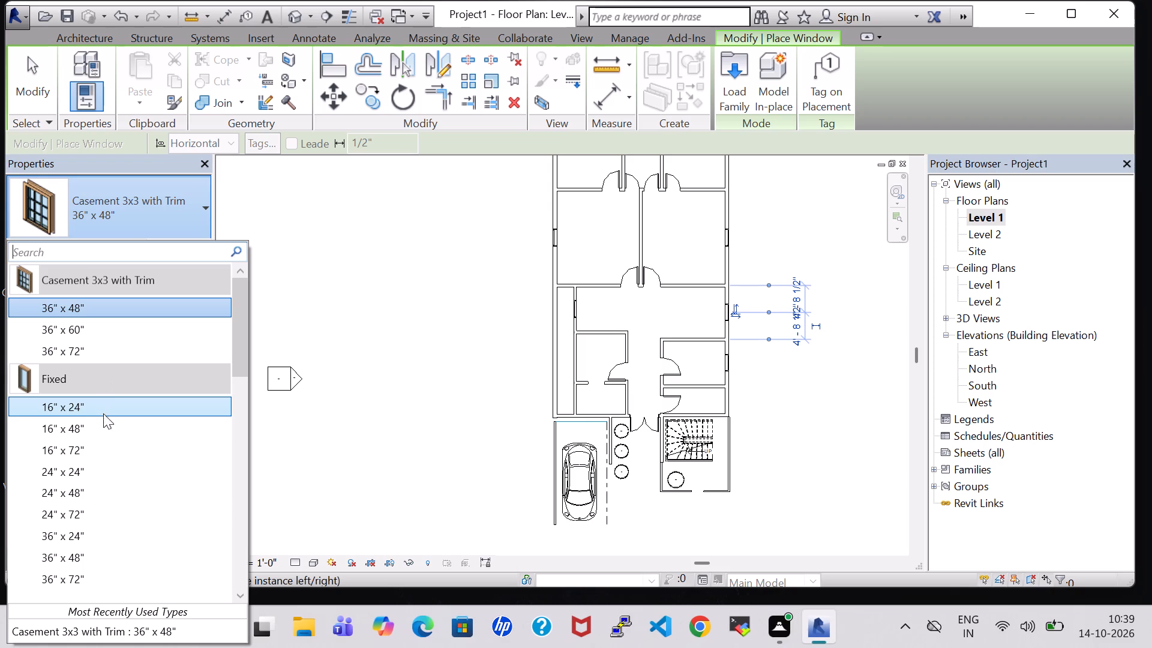
left_click(110, 537)
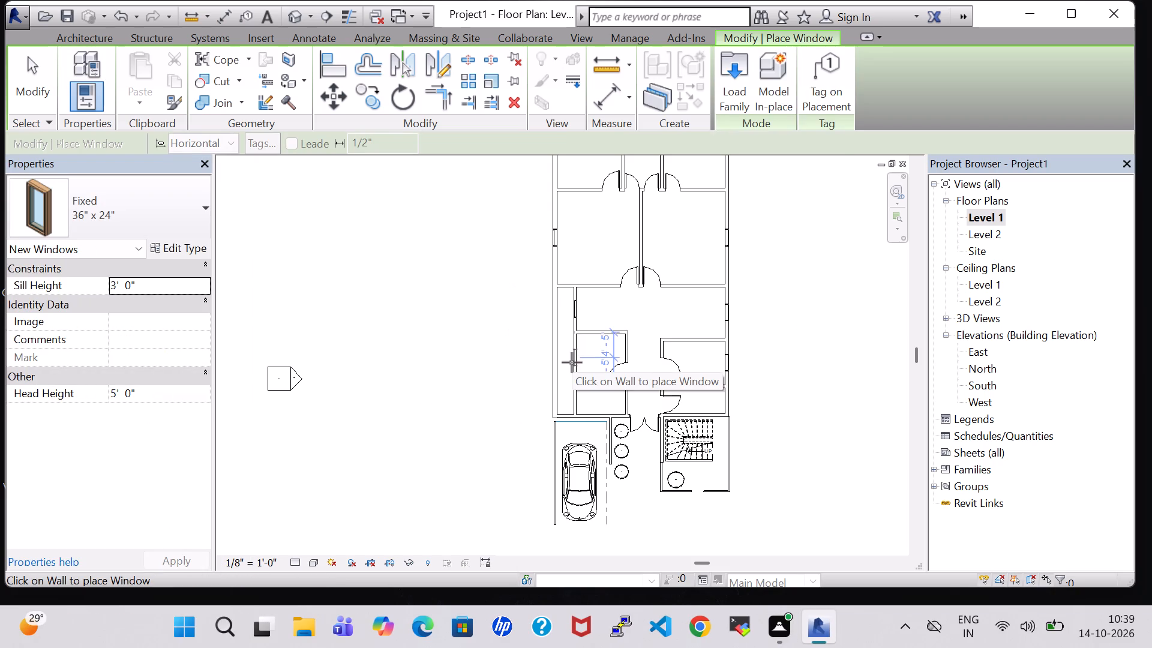
left_click(572, 362)
left_click(573, 406)
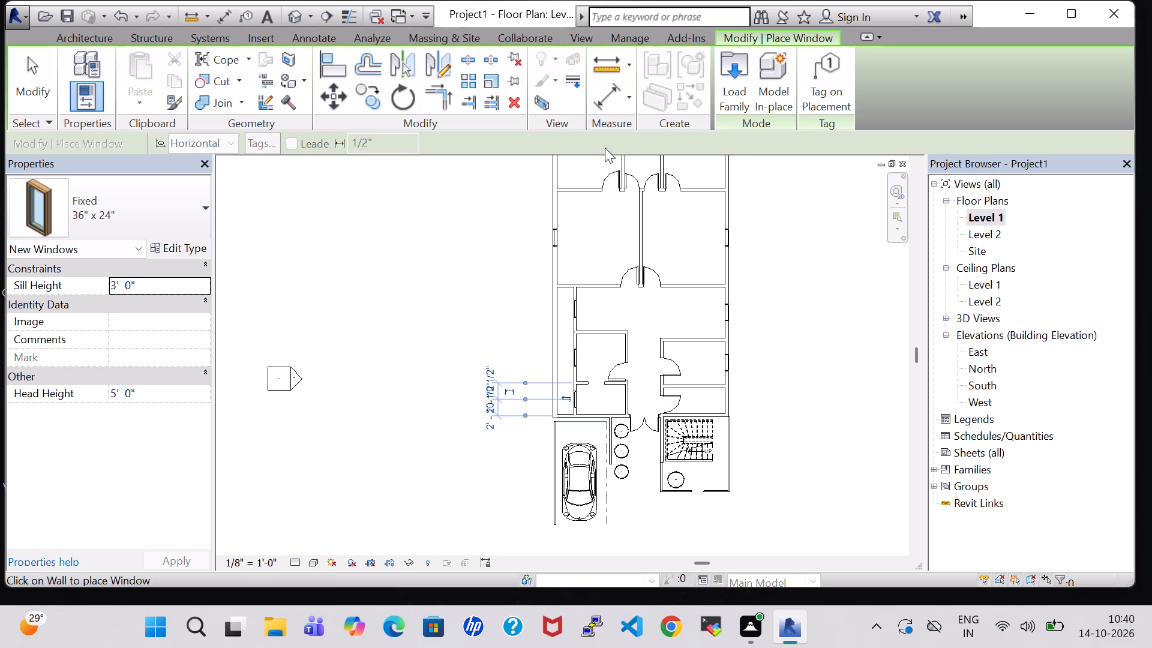
Load the Transom with Trim window family from the US Imperial Windows library.
left_click(728, 86)
left_click(658, 412)
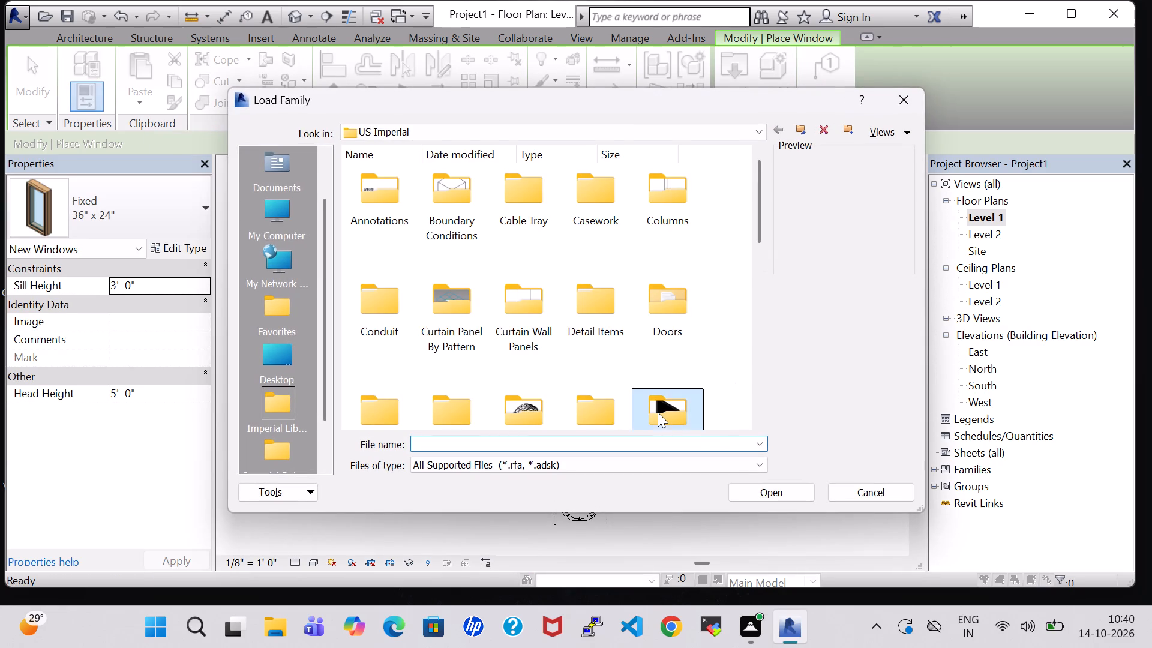
key("w")
double_click(537, 368)
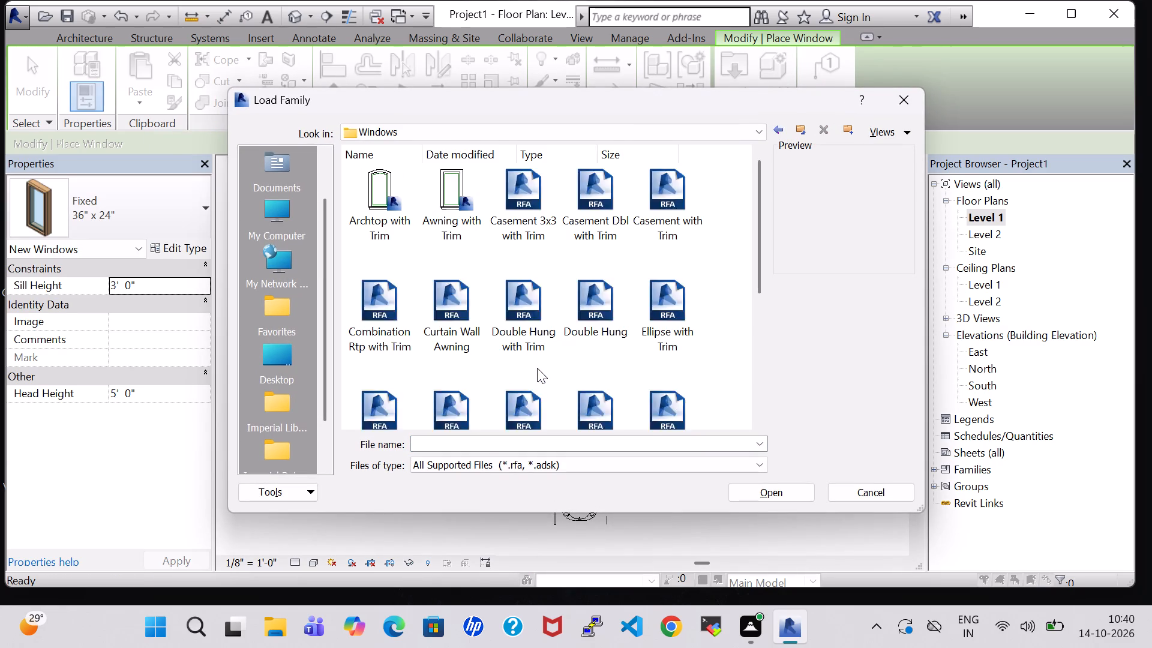
scroll(538, 382, "down", 1)
left_click(598, 359)
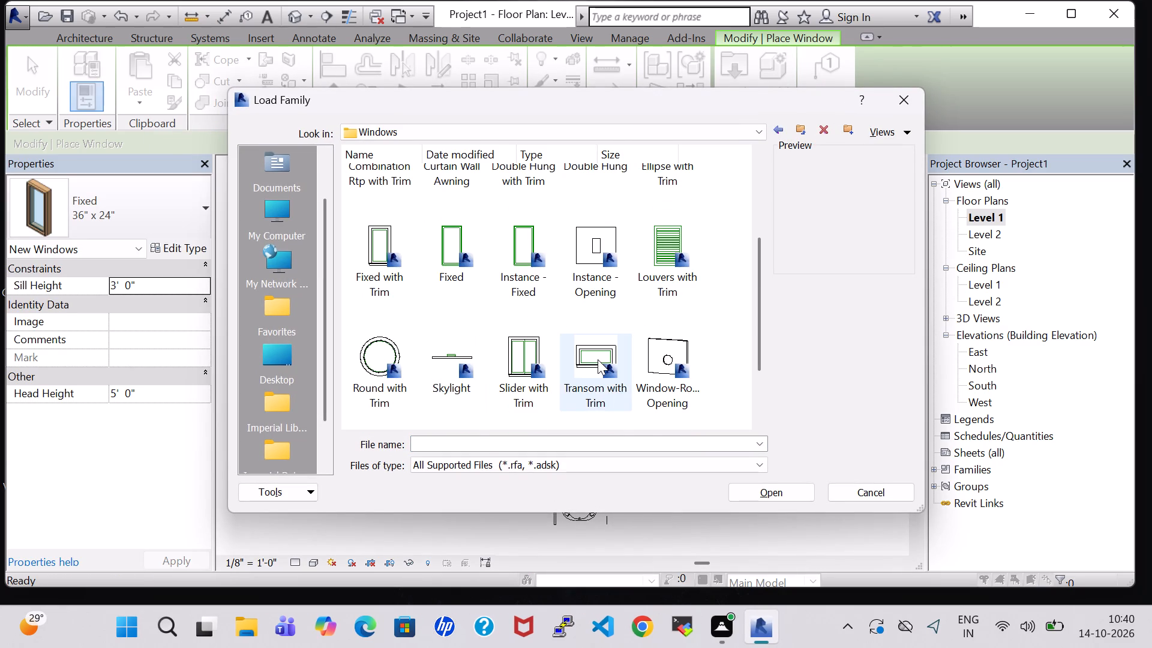
left_click(798, 497)
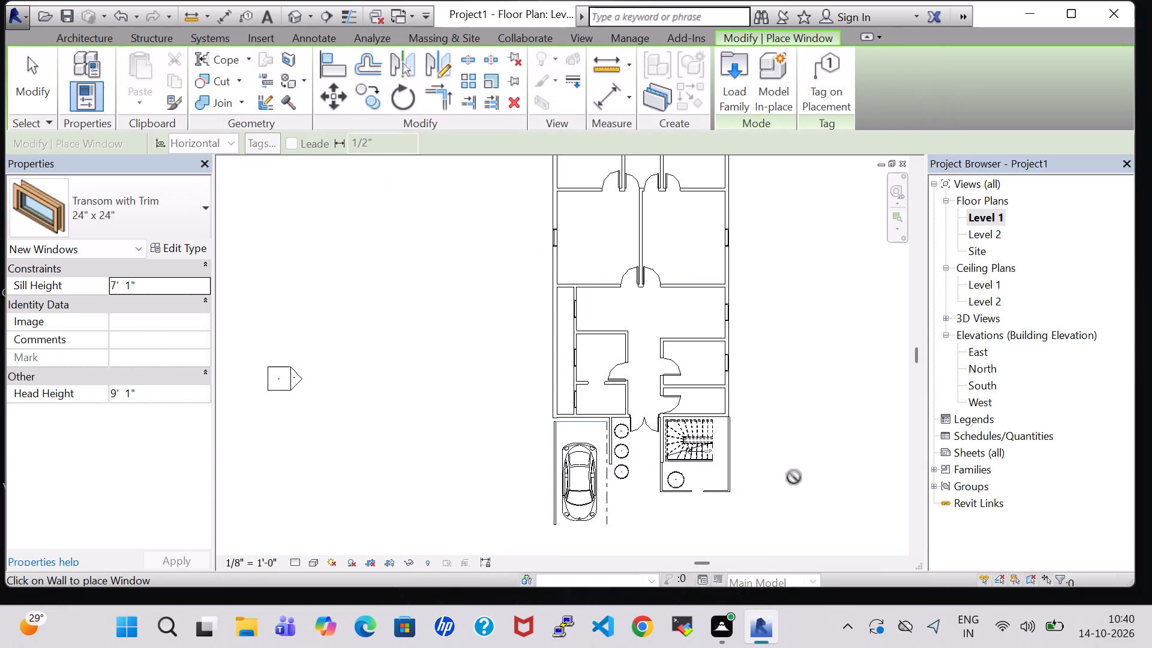
Place 24" x 24" transom windows in the east wall of the small room beside the stair and the north walls of both rear corner rooms.
scroll(726, 398, "up", 6)
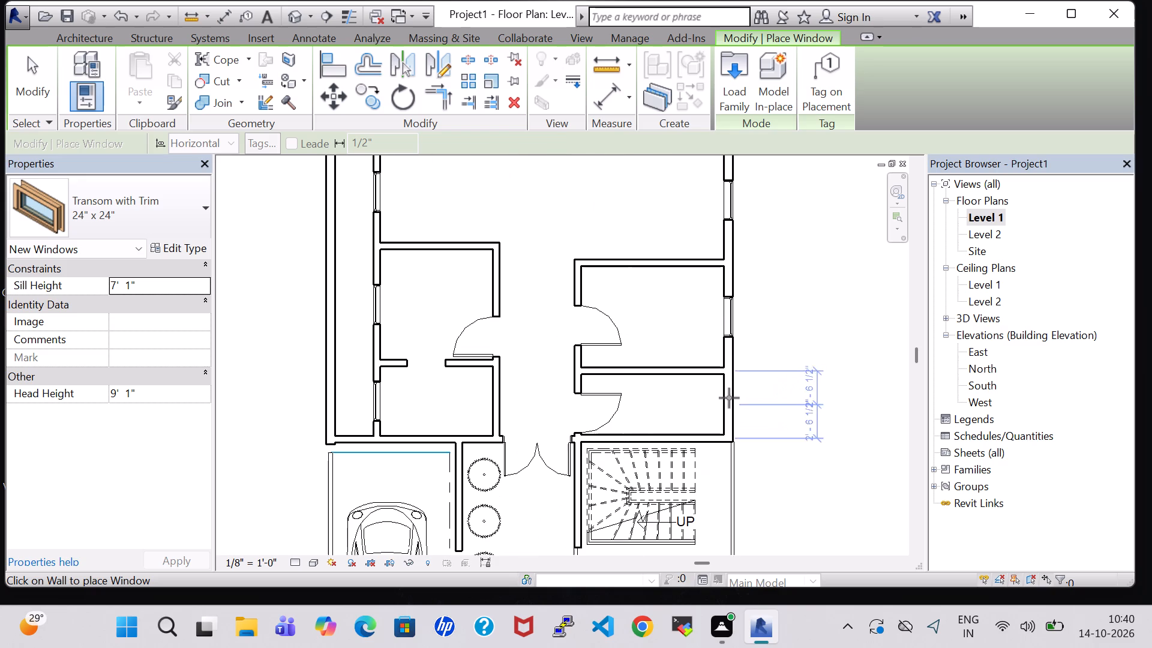
left_click(728, 400)
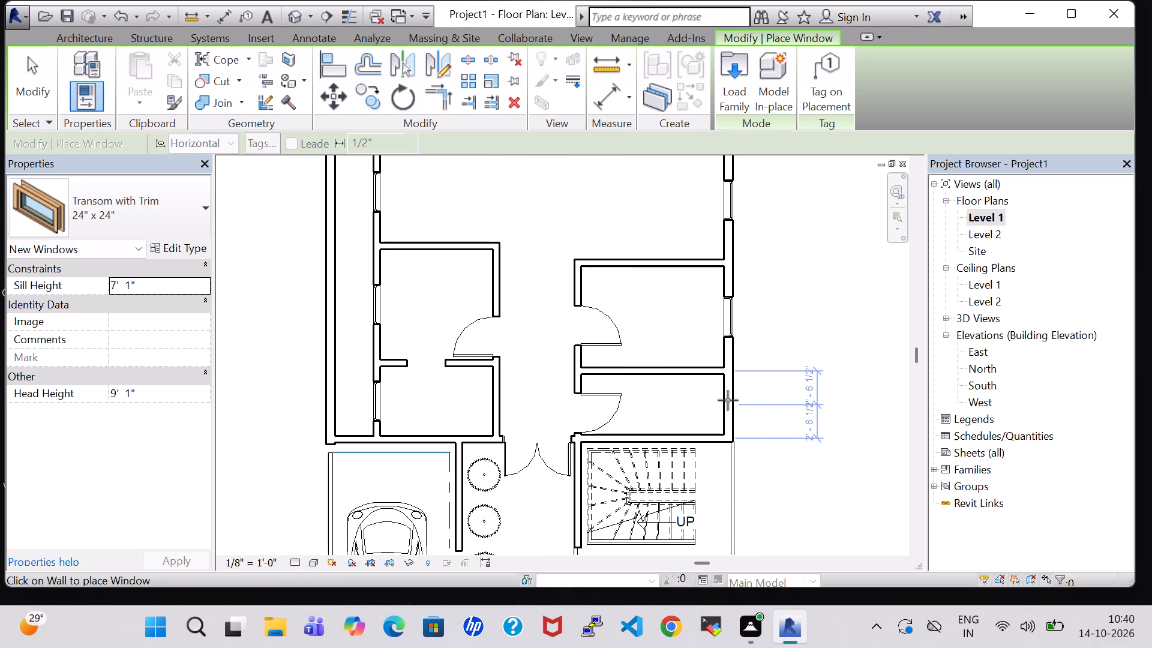
scroll(757, 308, "down", 5)
middle_click_drag(757, 308, 718, 452)
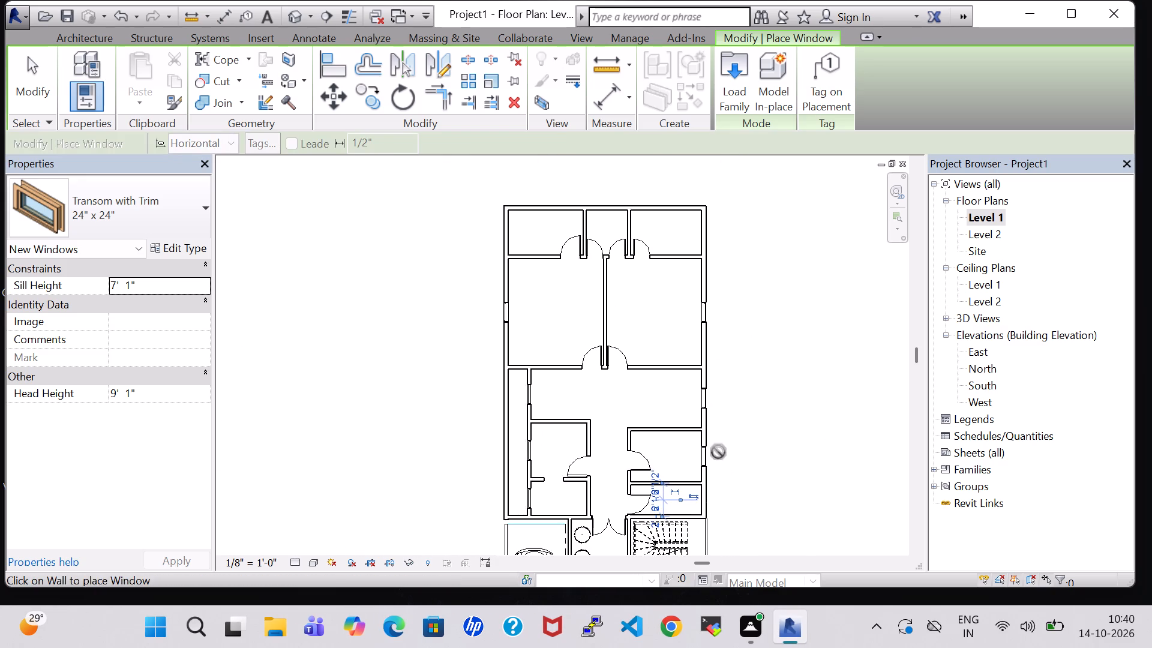
left_click(671, 208)
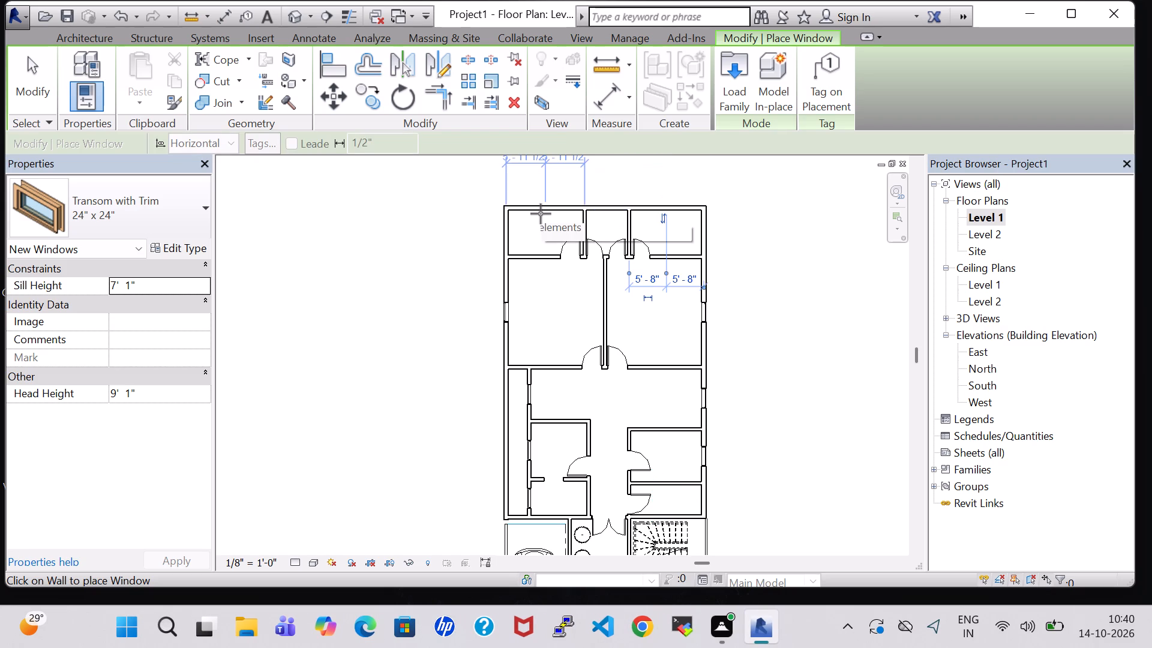
left_click(543, 207)
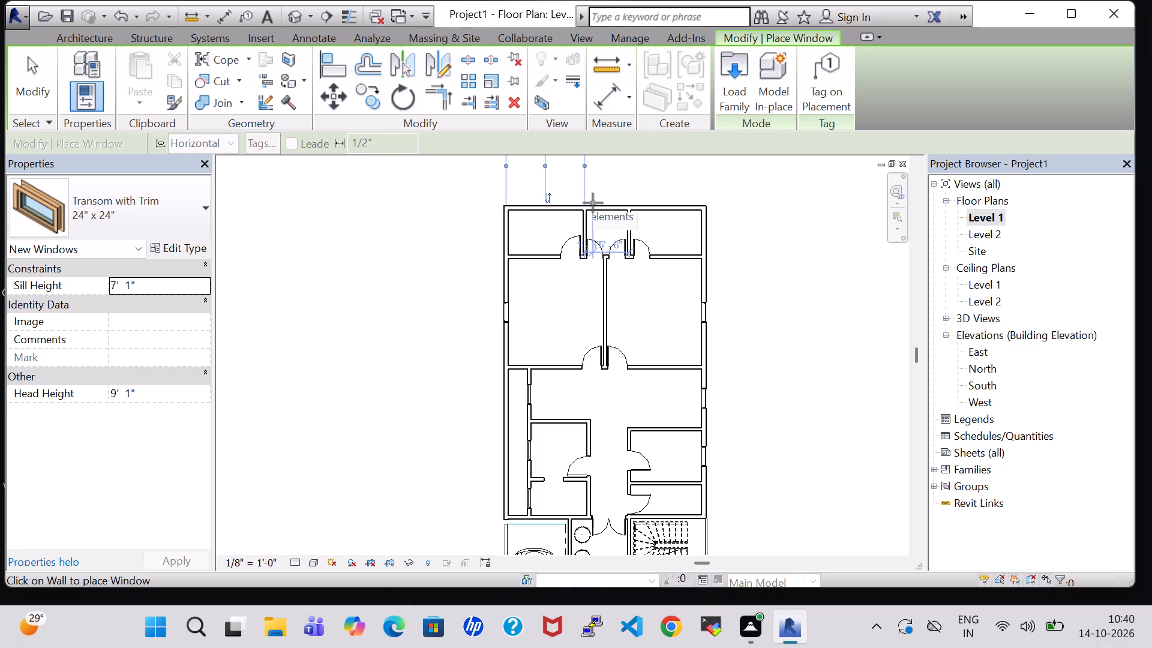
key("Escape")
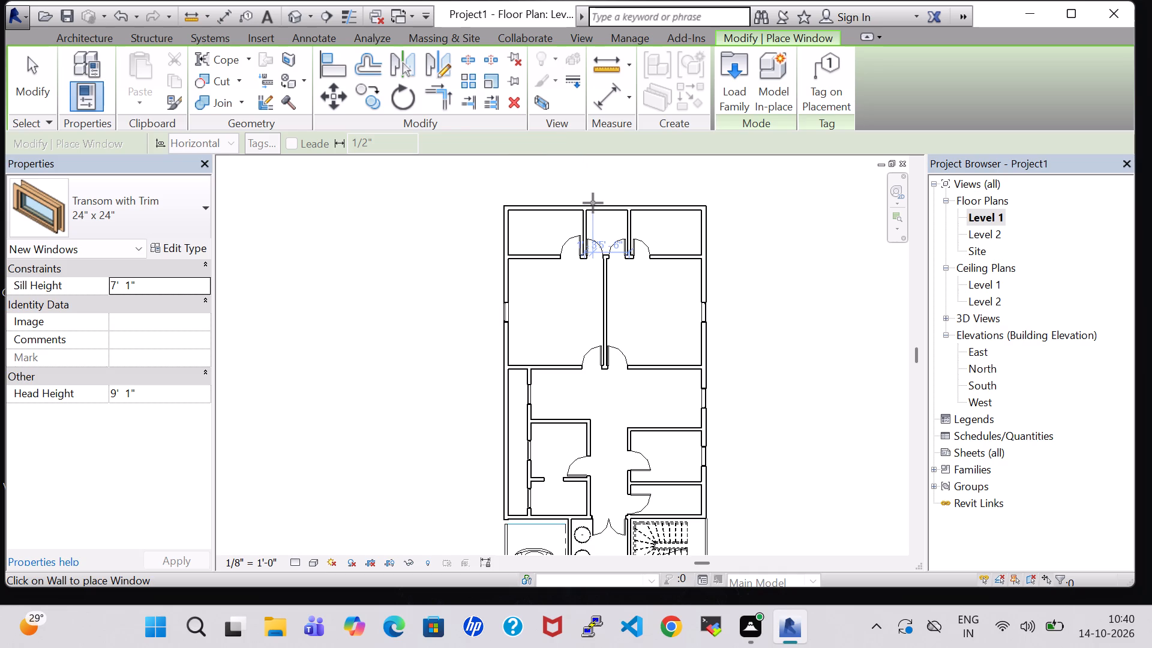
key("Escape")
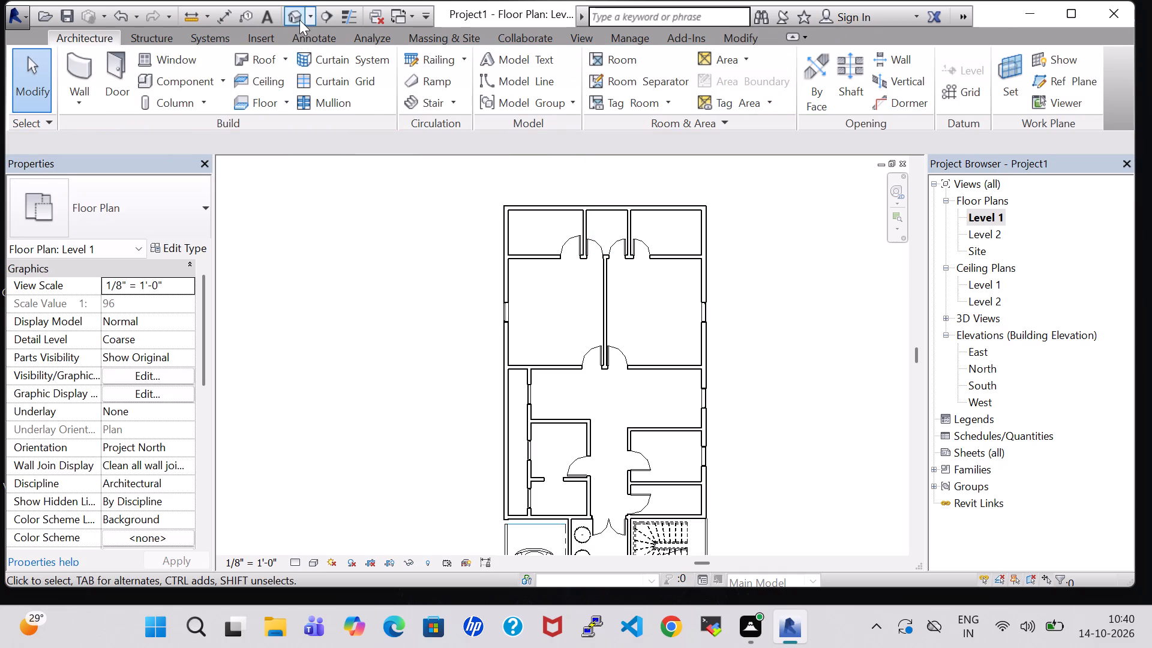
Examine the placed windows in the 3D view from the front, the top and the east side of the house.
left_click(299, 7)
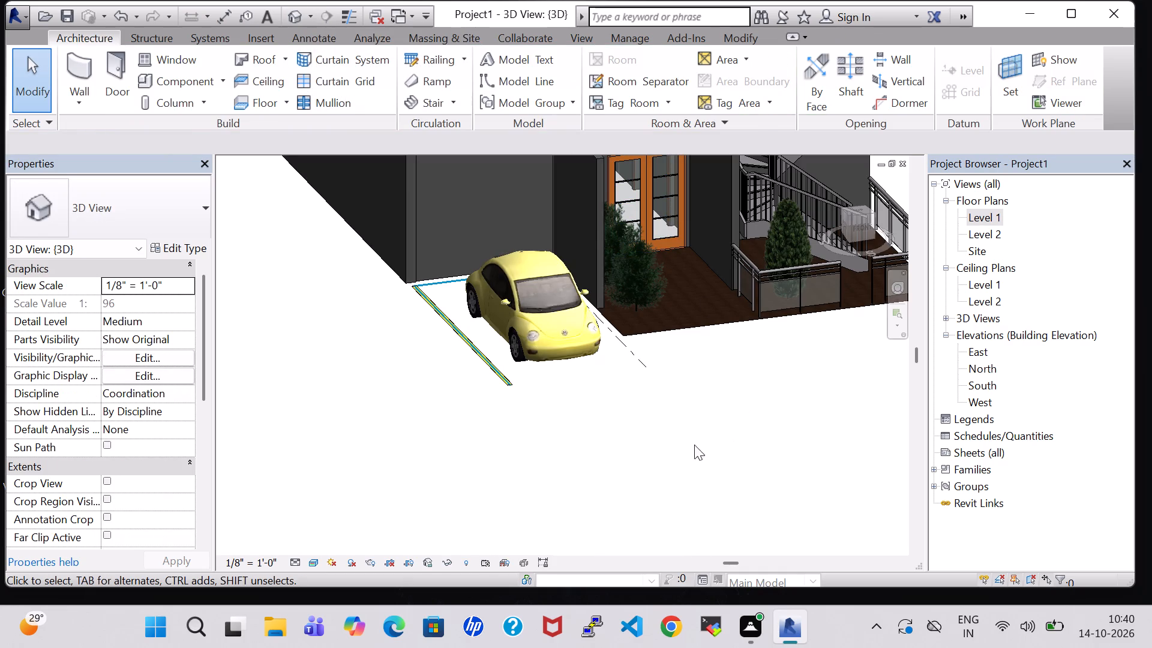
middle_click_drag(374, 391, 419, 460)
middle_click_drag(419, 460, 408, 482, "shift")
middle_click_drag(406, 484, 393, 491, "shift")
middle_click(389, 494, "shift")
middle_click_drag(383, 496, 374, 497, "shift")
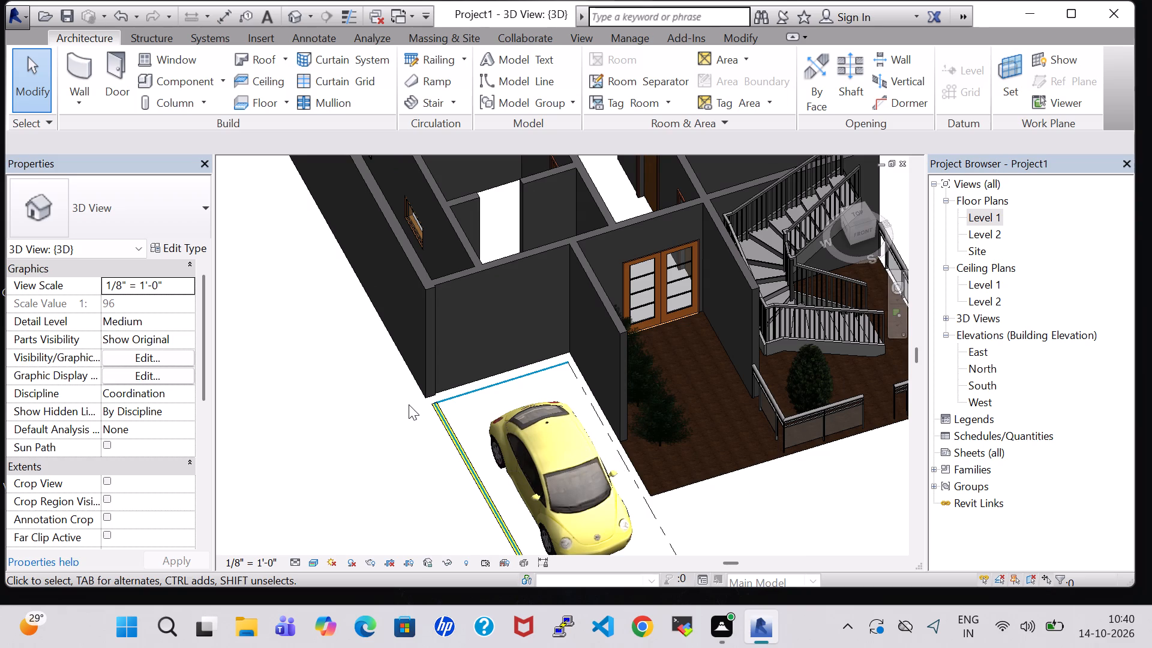
middle_click_drag(791, 518, 720, 518)
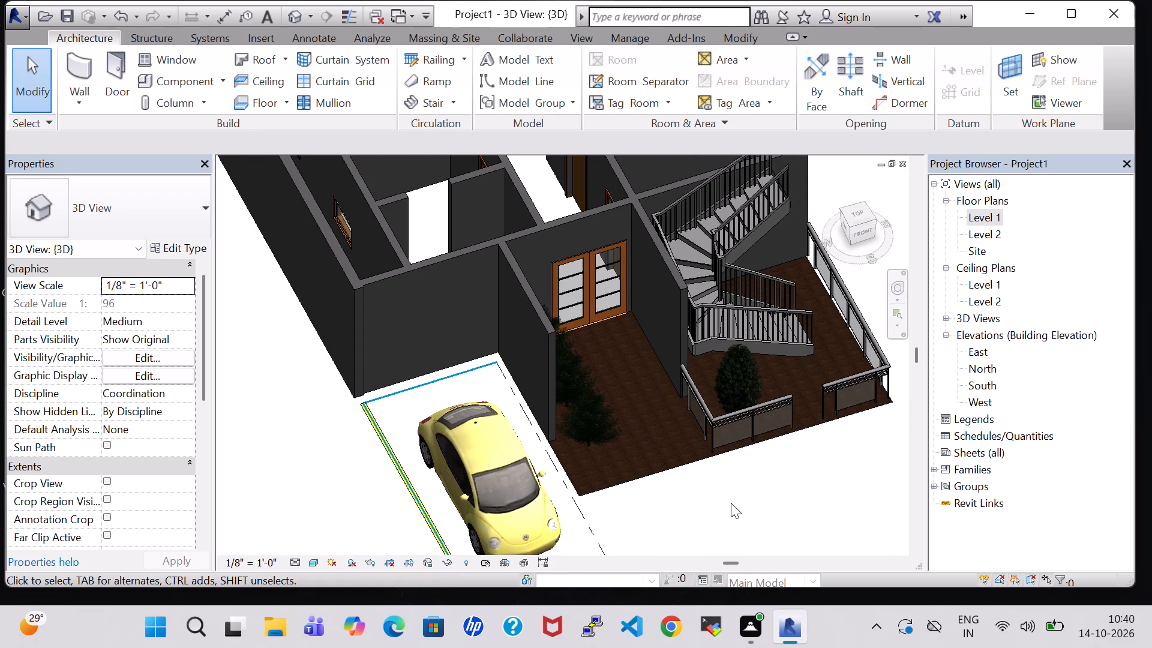
middle_click_drag(724, 503, 601, 460)
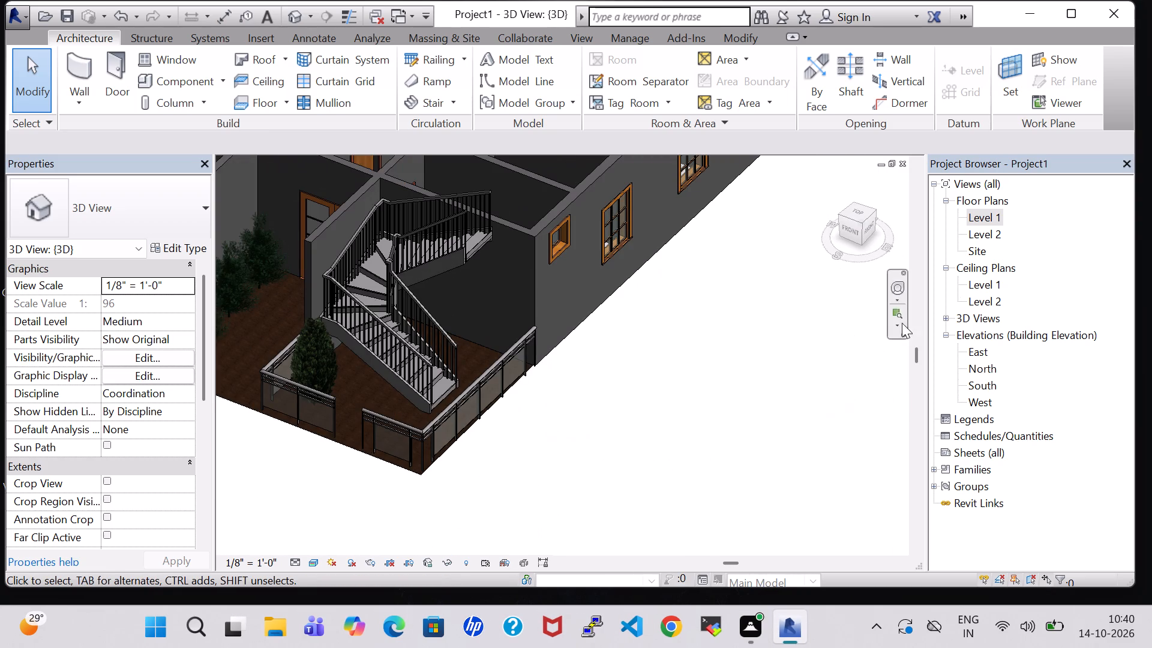
left_click(860, 212)
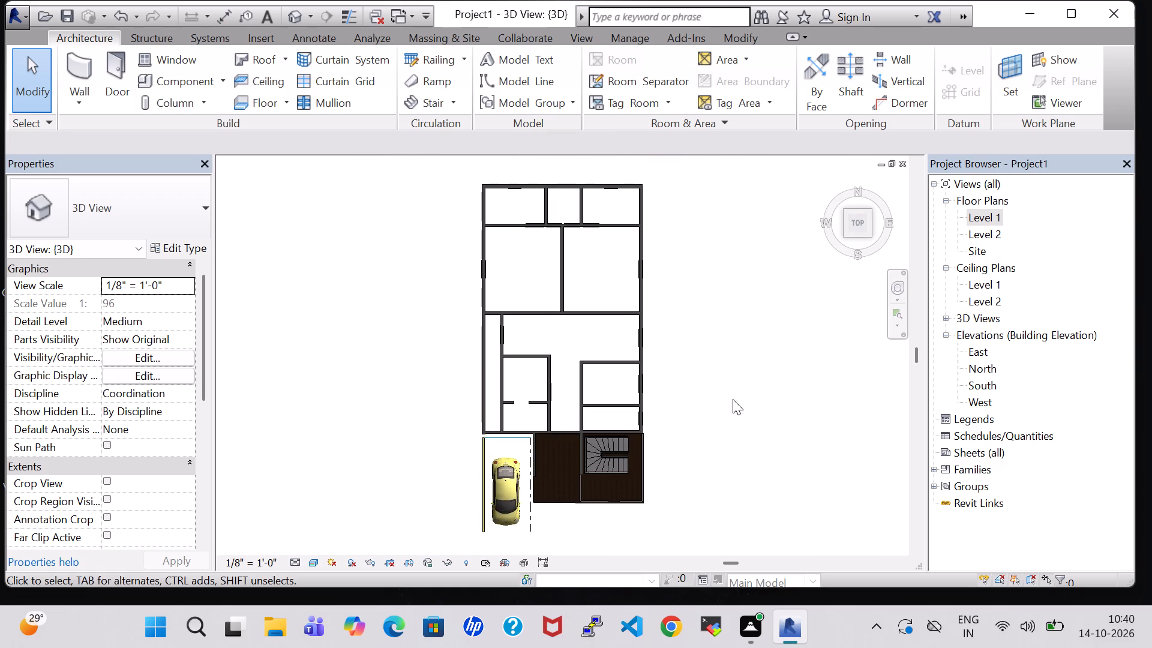
middle_click_drag(724, 418, 622, 239)
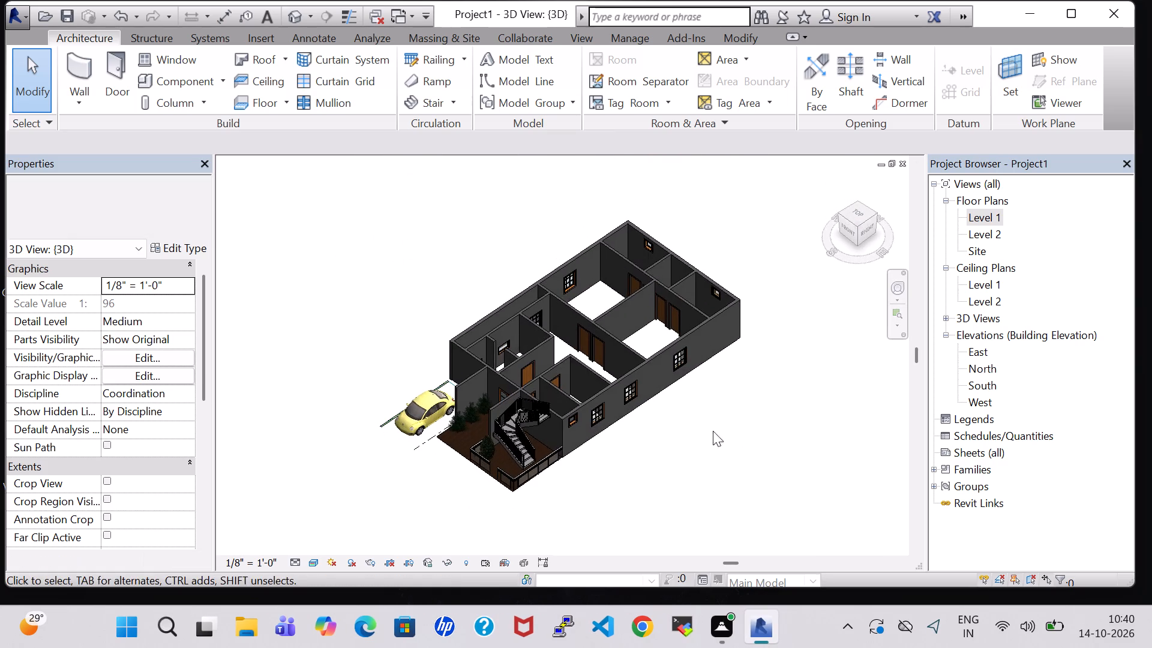
middle_click_drag(721, 461, 658, 368, "shift")
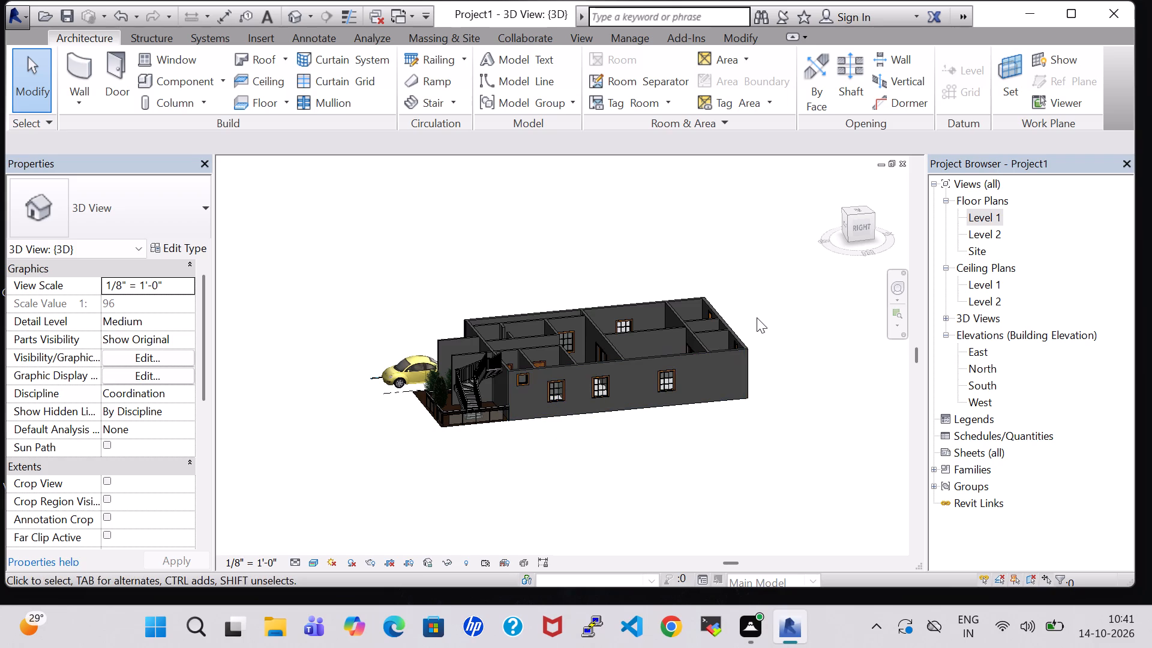
Examine the east, north and west sides of the house in the 3D view.
middle_click_drag(802, 335, 680, 332)
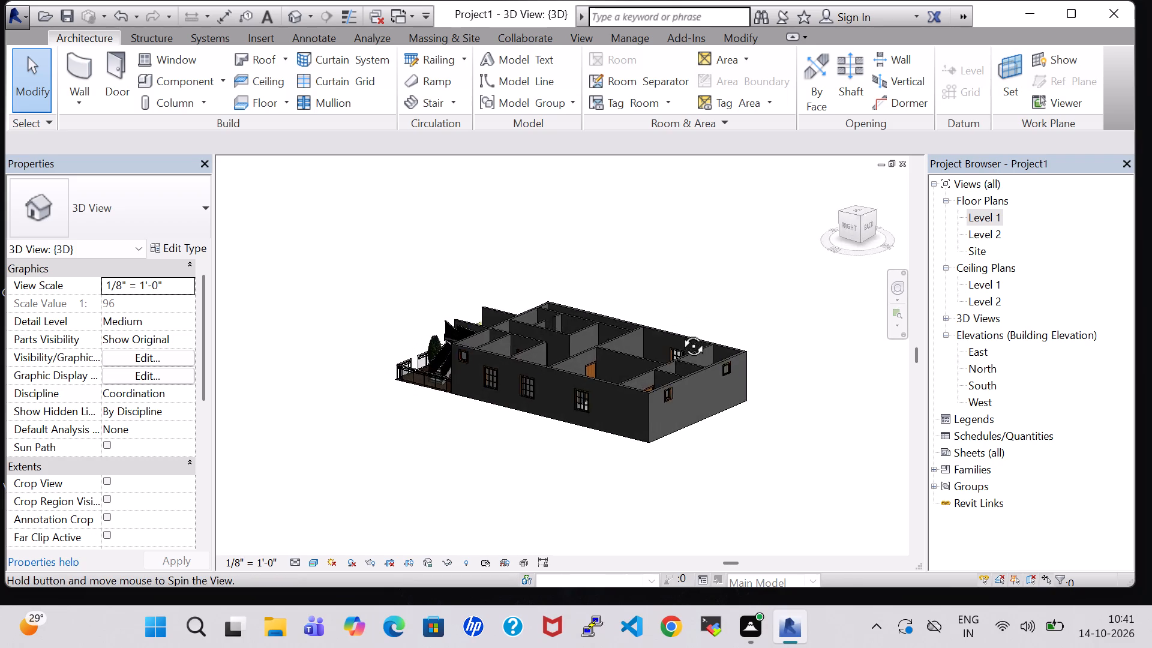
middle_click_drag(680, 332, 586, 346)
scroll(732, 366, "up", 1)
middle_click_drag(732, 366, 731, 367)
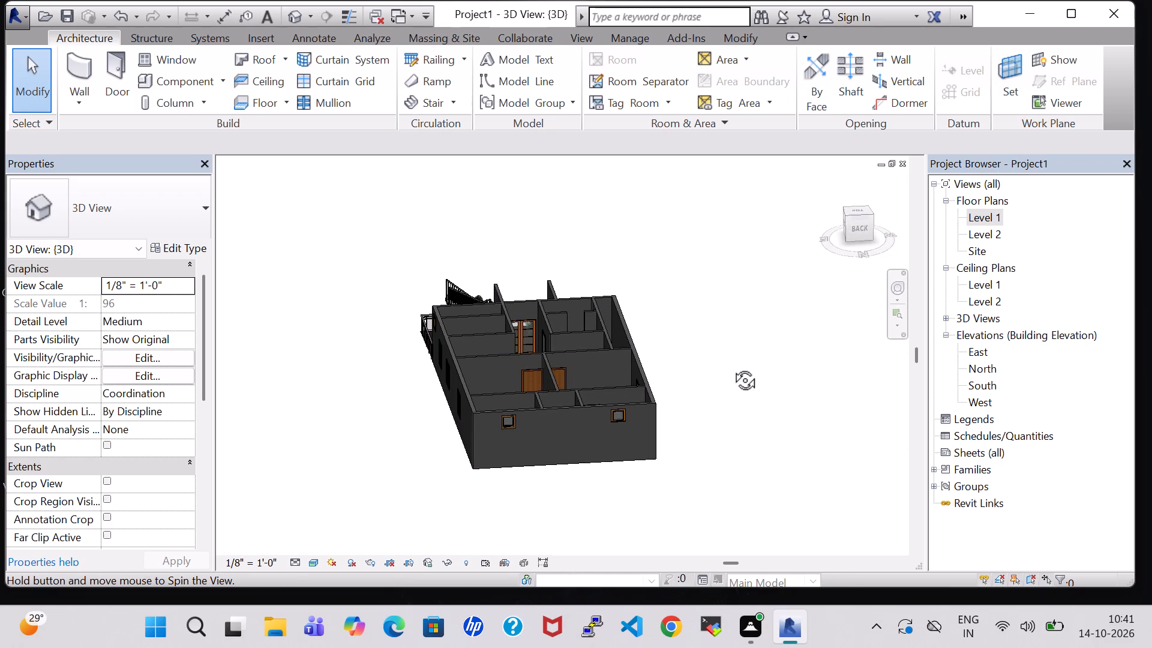
middle_click_drag(731, 367, 603, 412)
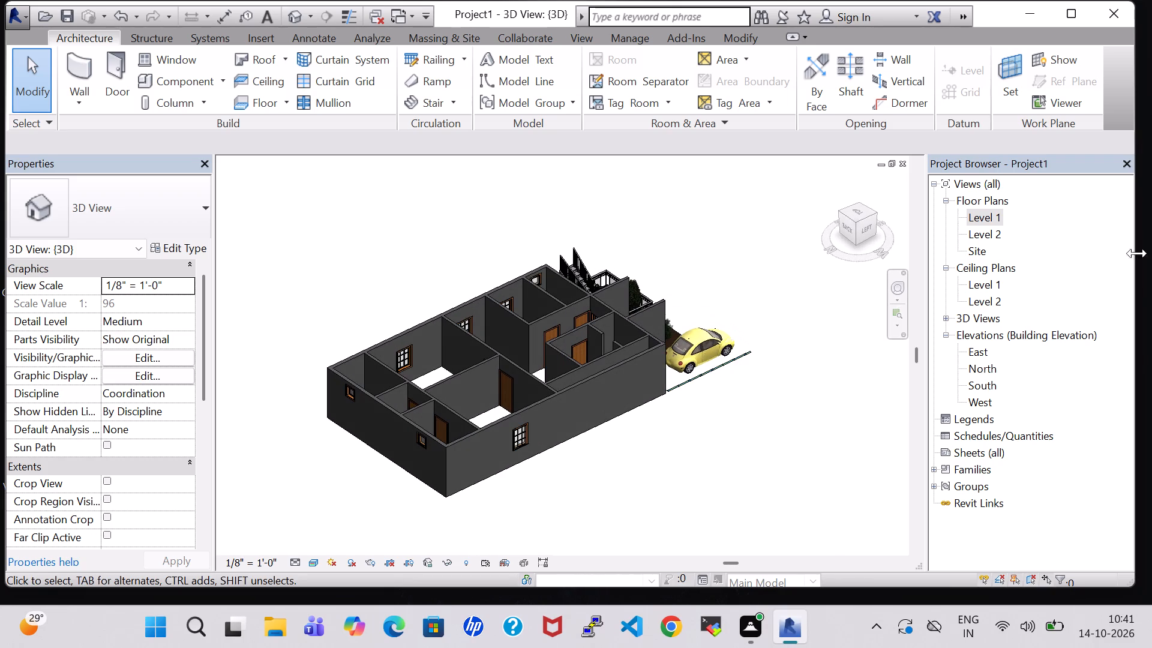
Open the Level 1 floor plan and start Split with Gap for the north exterior wall.
double_click(979, 220)
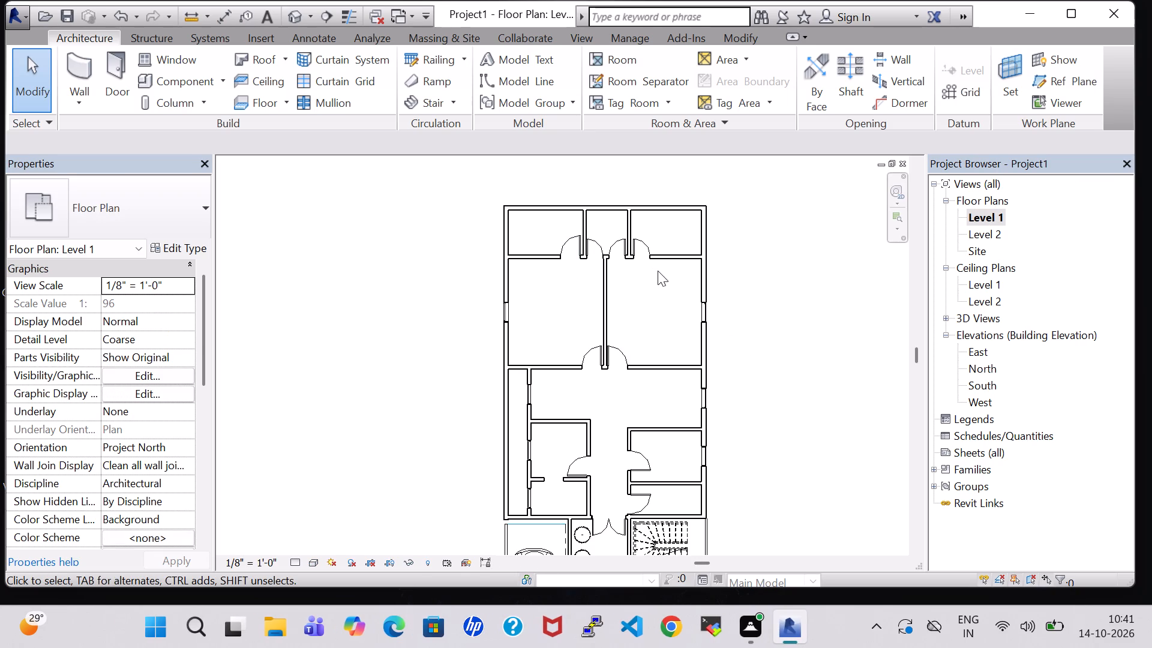
left_click(613, 207)
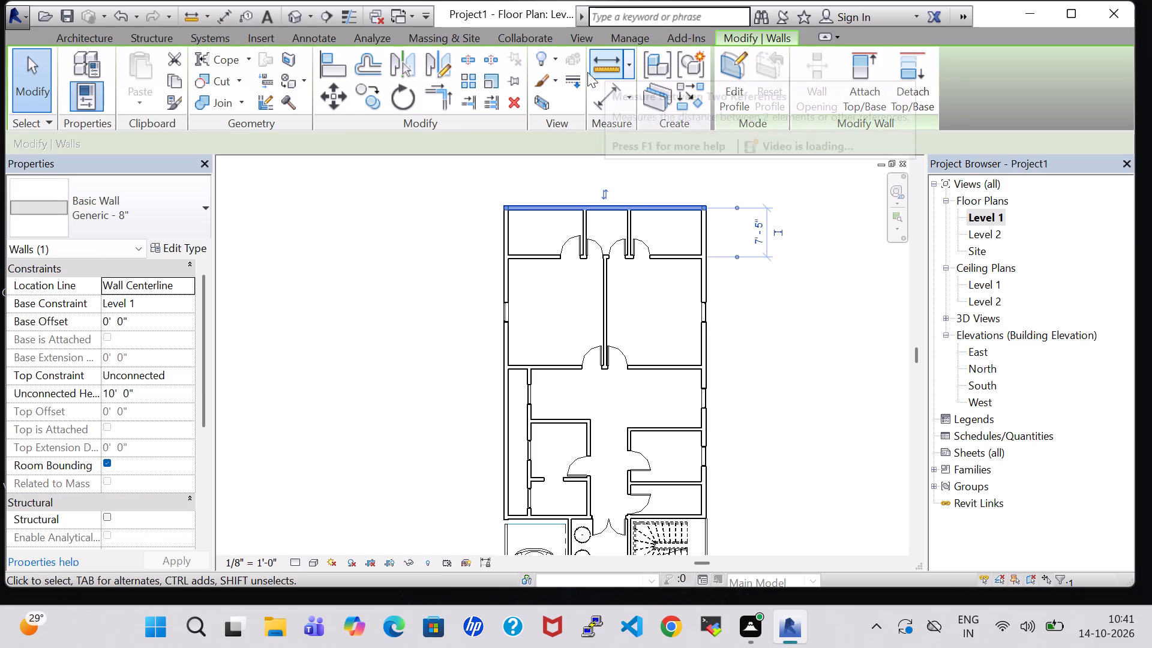
left_click(490, 50)
Save the project as Project39 in the work folder on the Desktop.
left_click(539, 267)
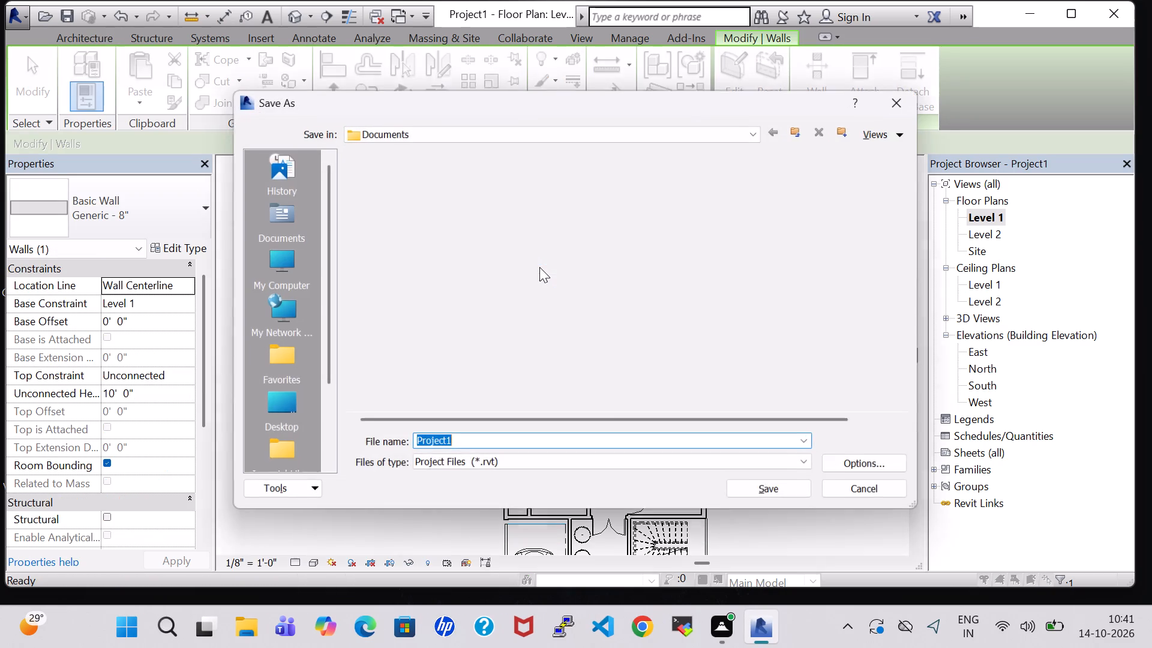
scroll(566, 321, "down", 15)
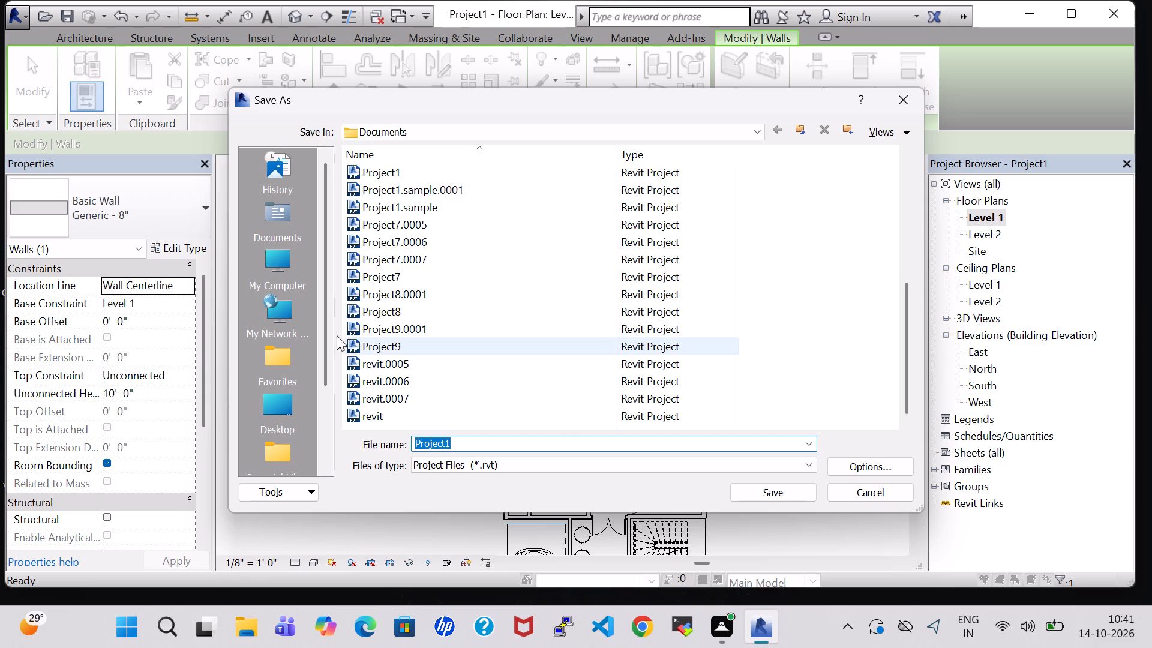
left_click(274, 405)
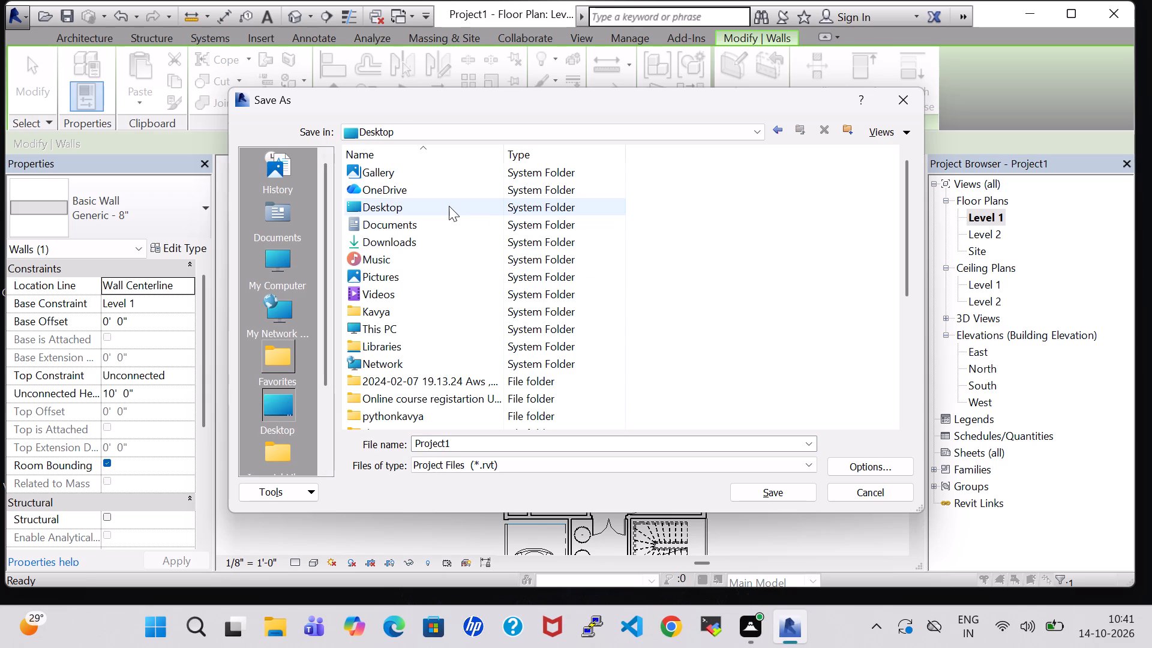
left_click(449, 206)
key("w")
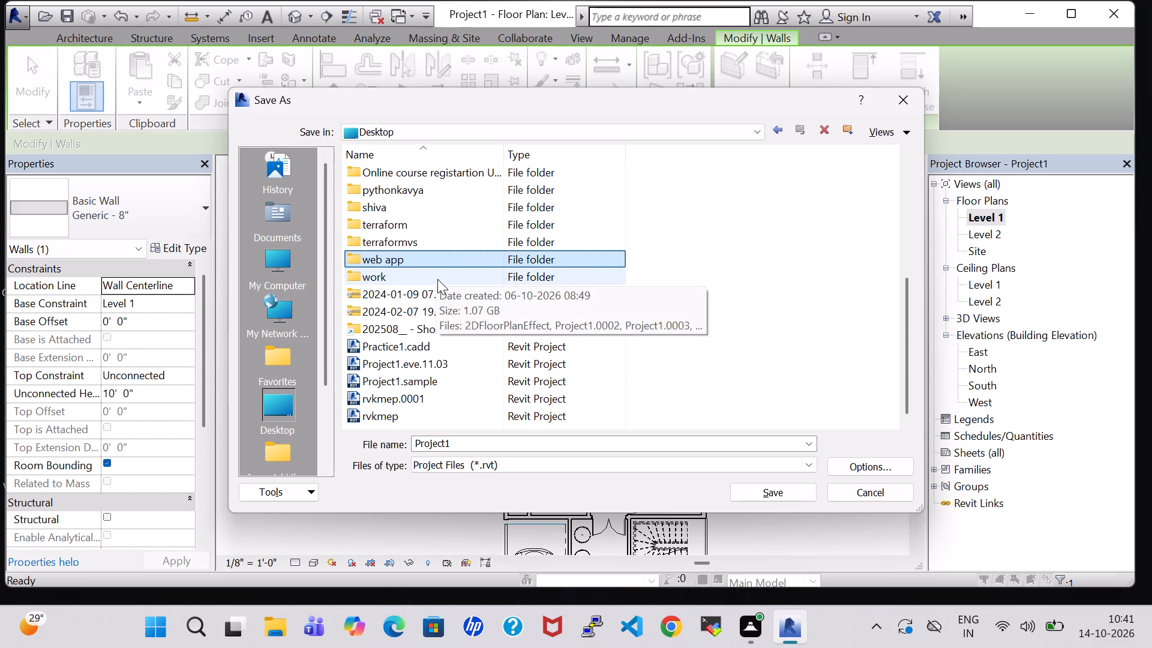
double_click(437, 279)
scroll(484, 278, "down", 19)
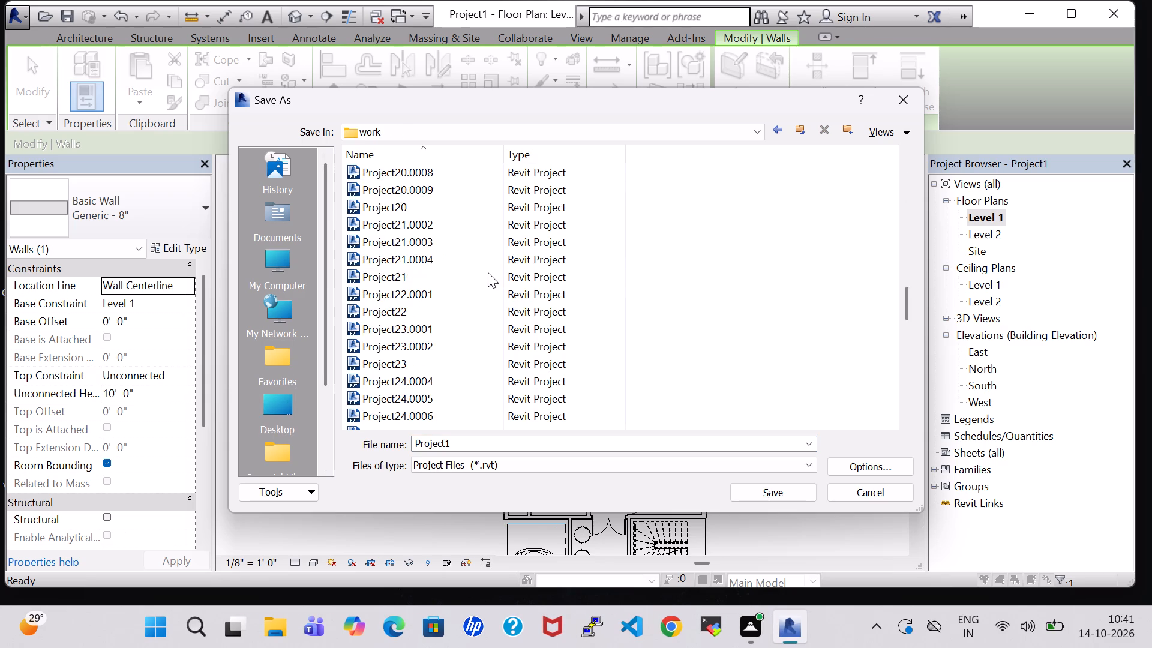
scroll(488, 272, "down", 16)
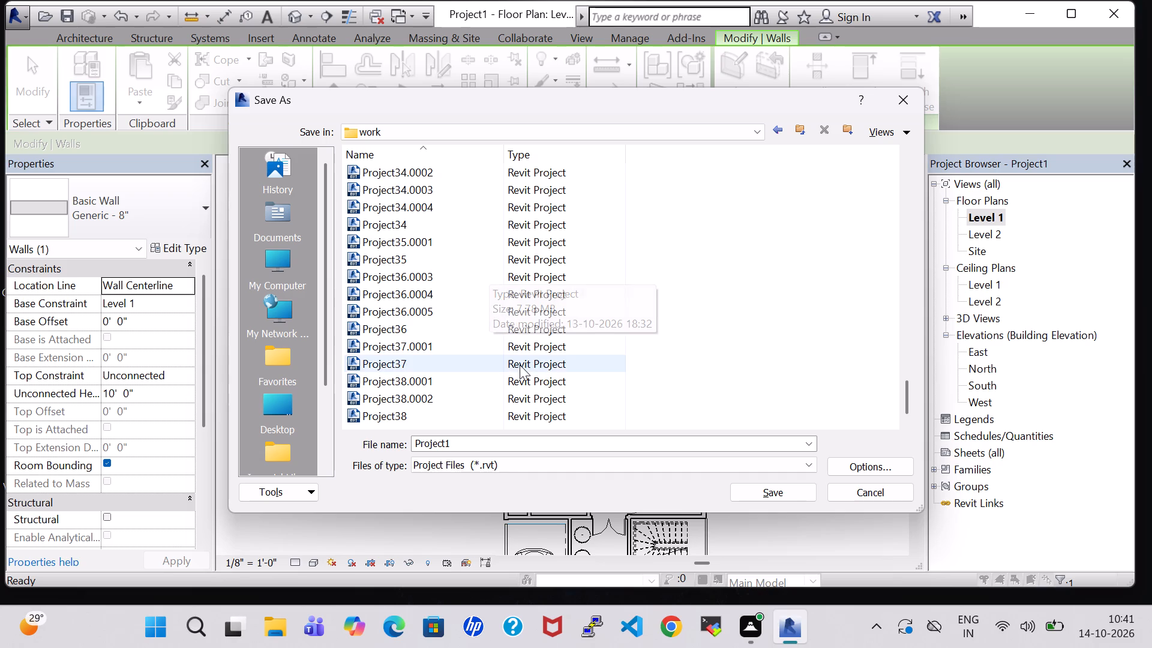
scroll(520, 365, "down", 2)
double_click(543, 442)
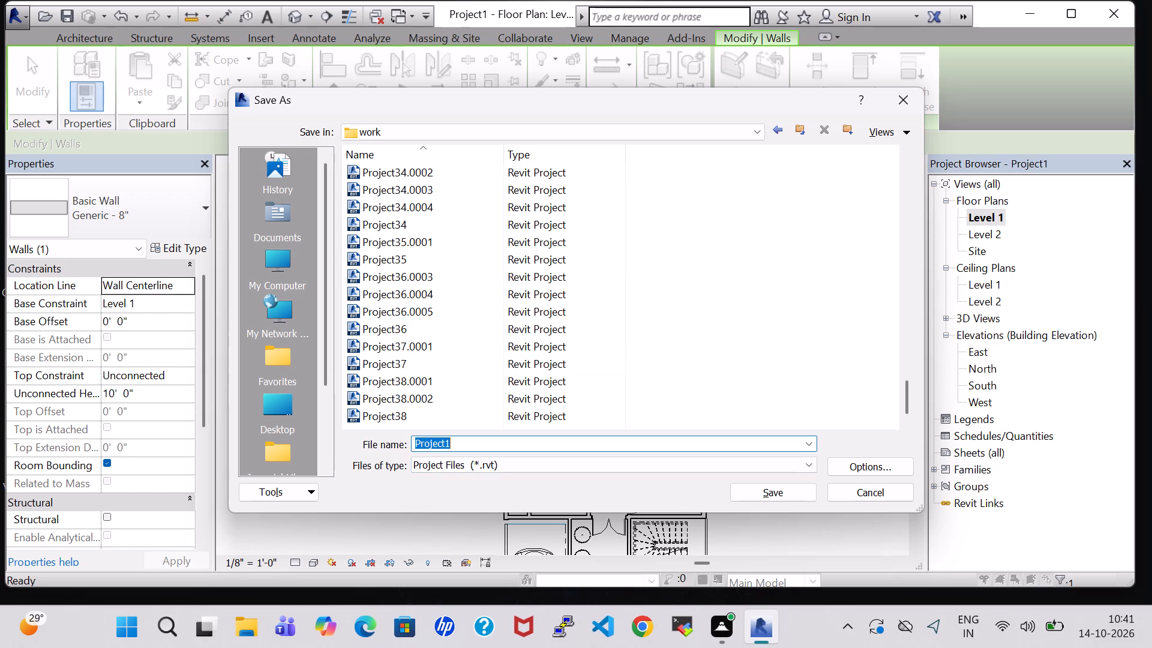
left_click(481, 442)
key("BackSpace")
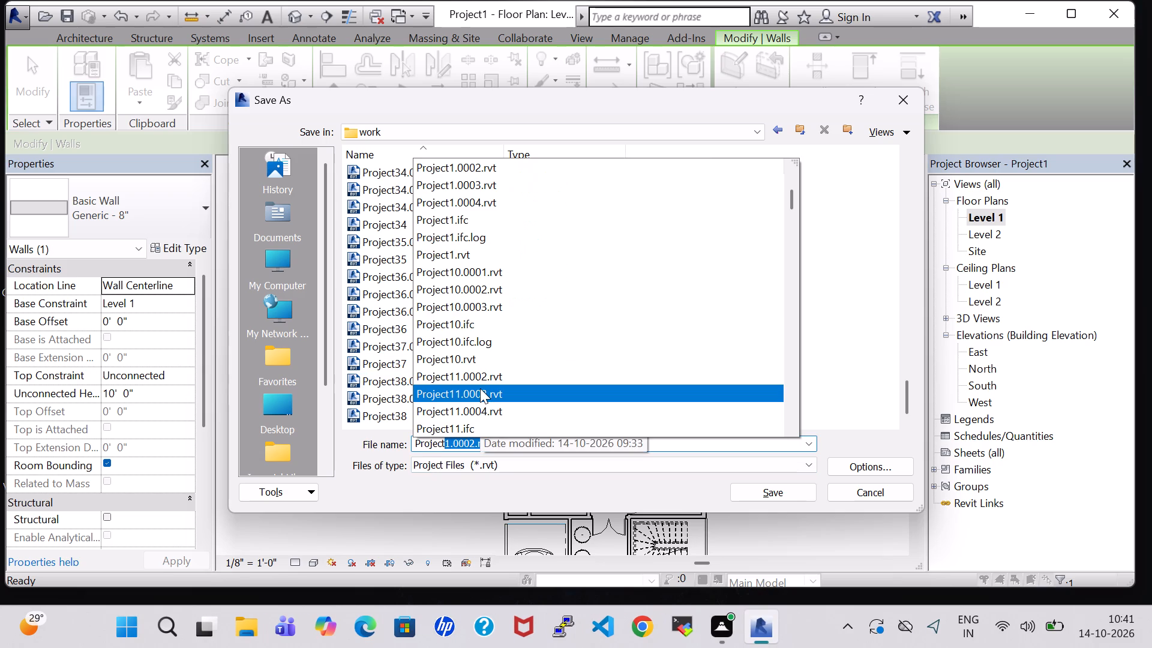
type("39")
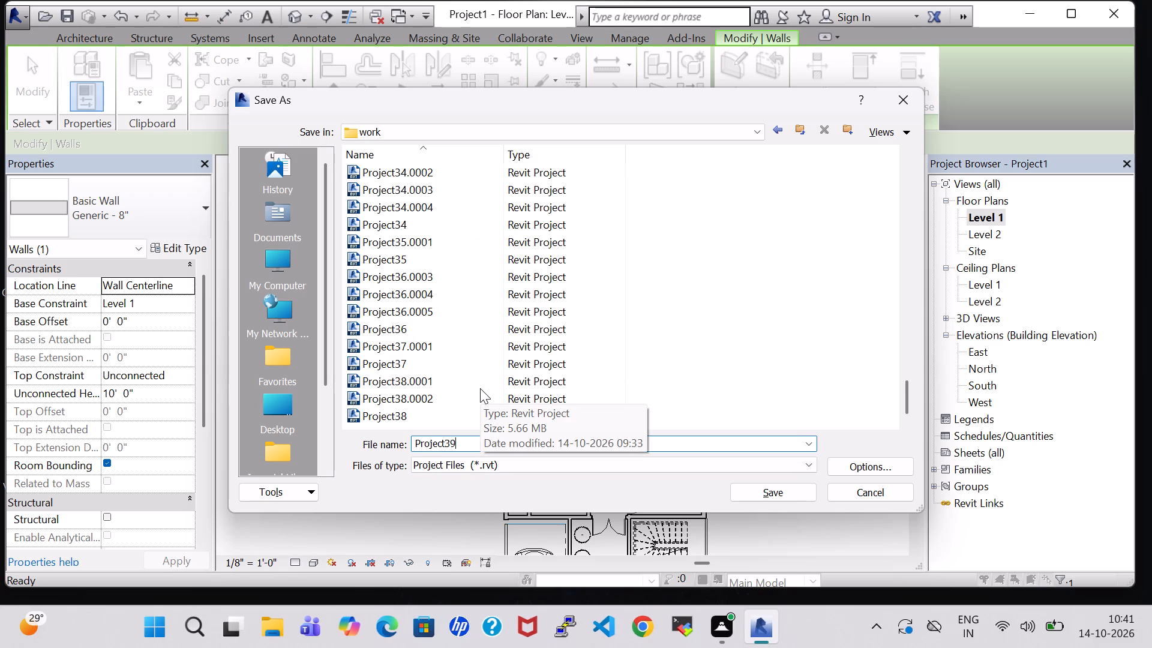
left_click(742, 497)
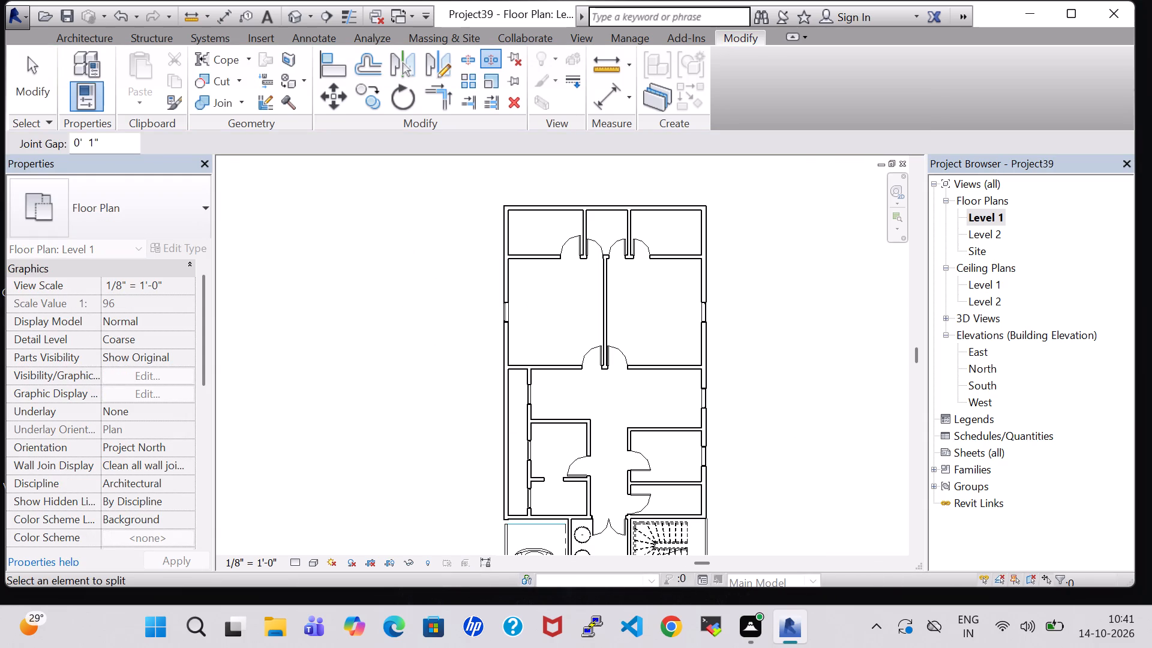
Split the north wall with a 1" joint gap near both side walls of the middle rear room and delete the segment between the splits.
scroll(600, 202, "up", 8)
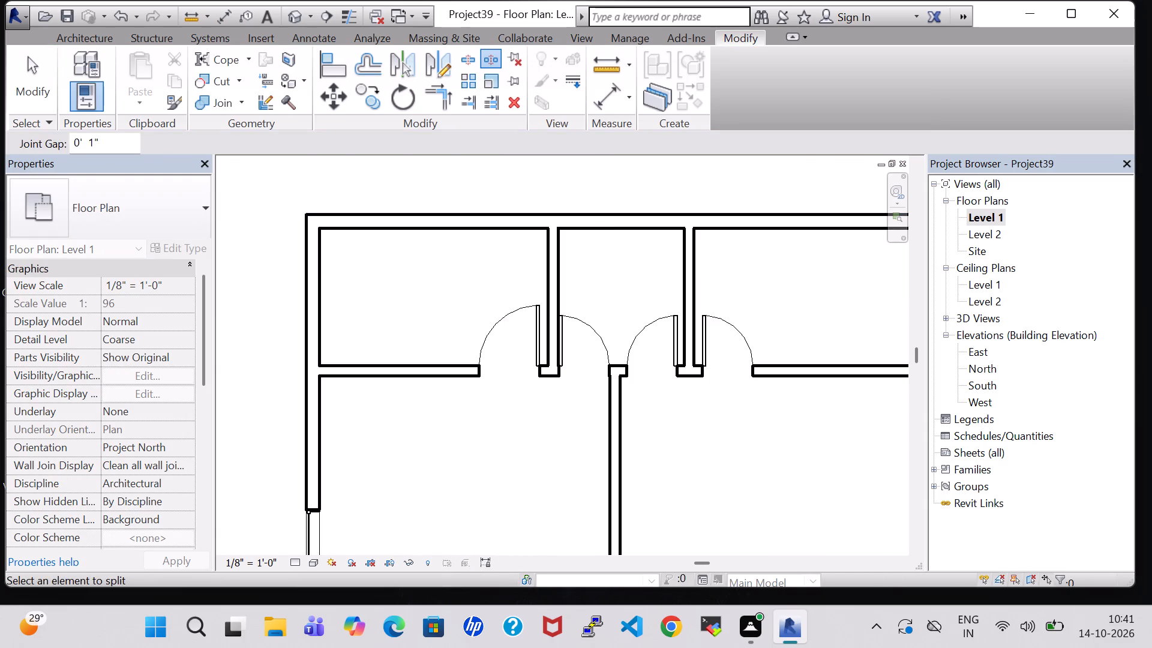
left_click(561, 226)
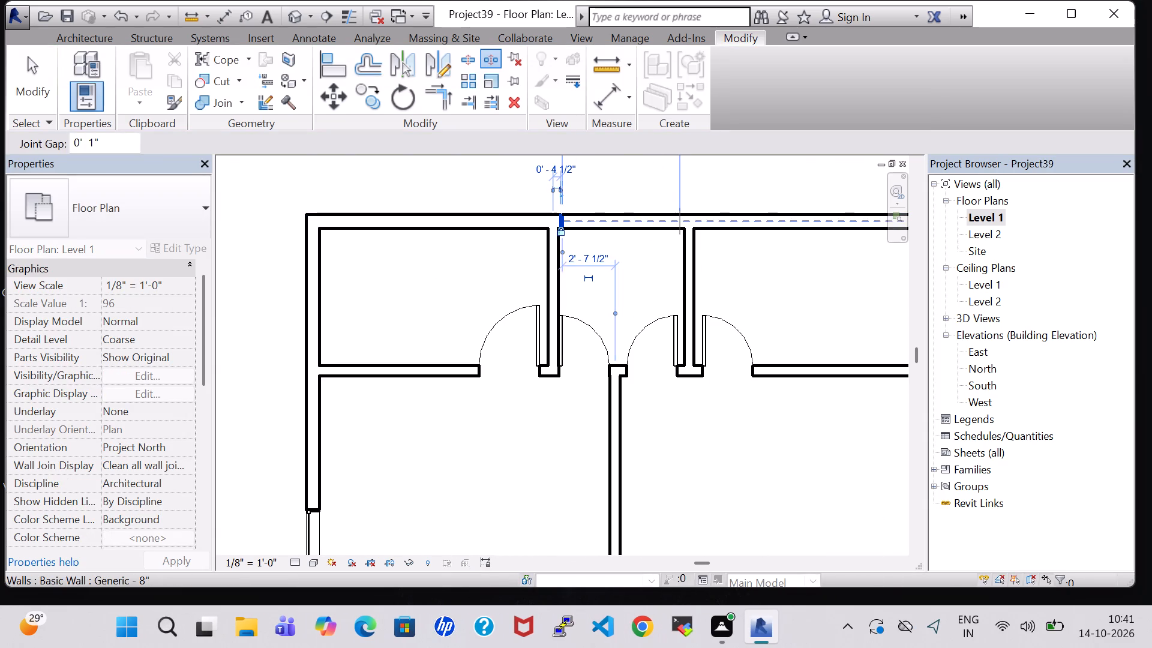
left_click(679, 222)
key("Escape")
key("Escape")
left_click(658, 224)
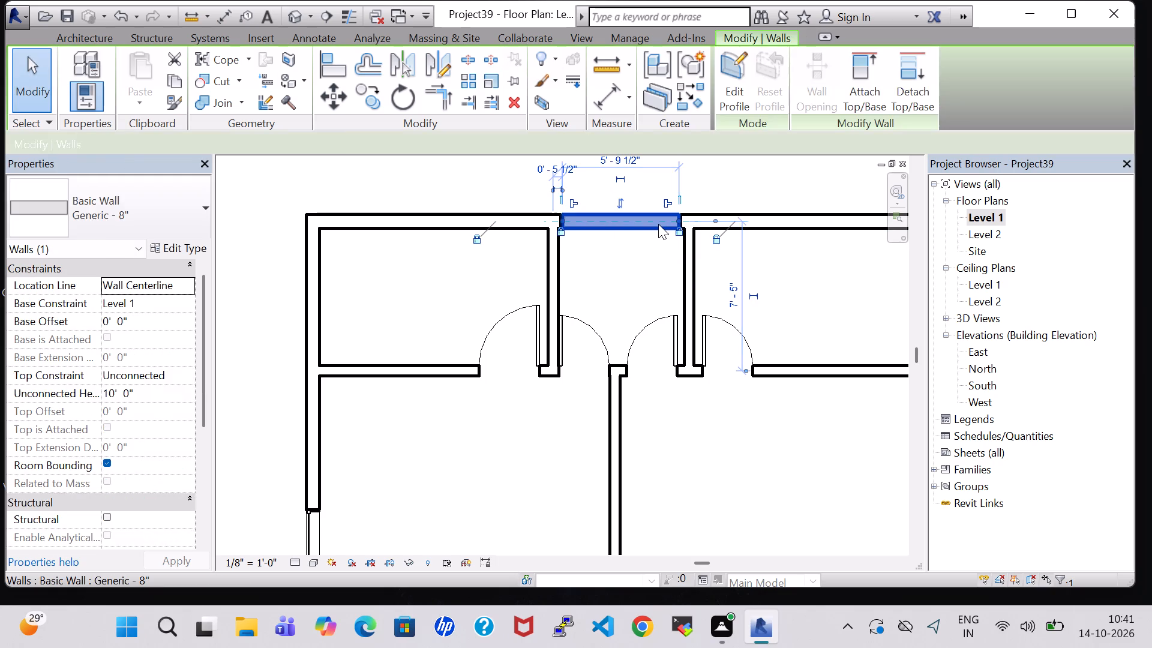
key("Delete")
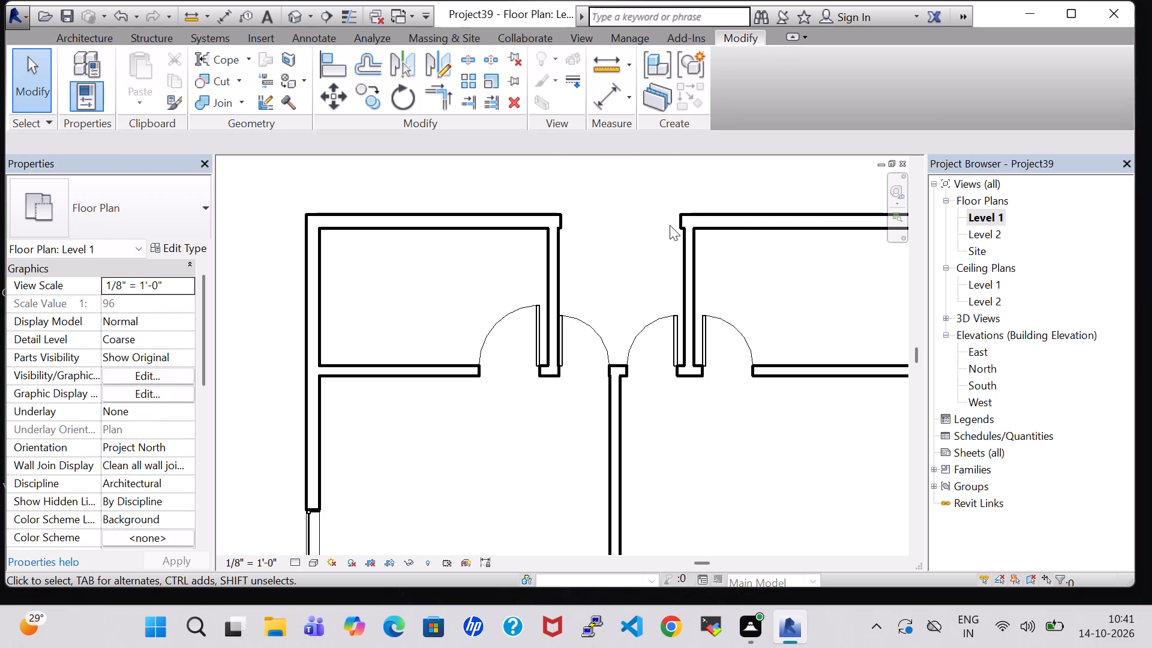
Shorten the north wall segment east of the opening to 11' 7", ending it at the inner wall's face.
left_click(674, 225)
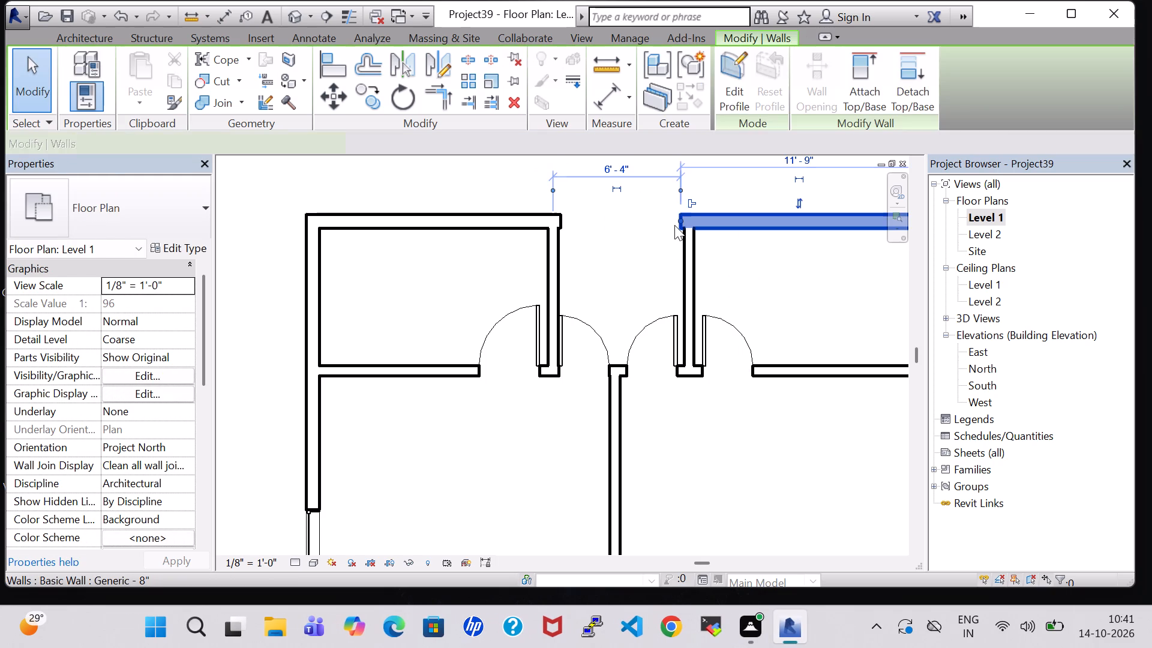
key("Right")
left_click(660, 221)
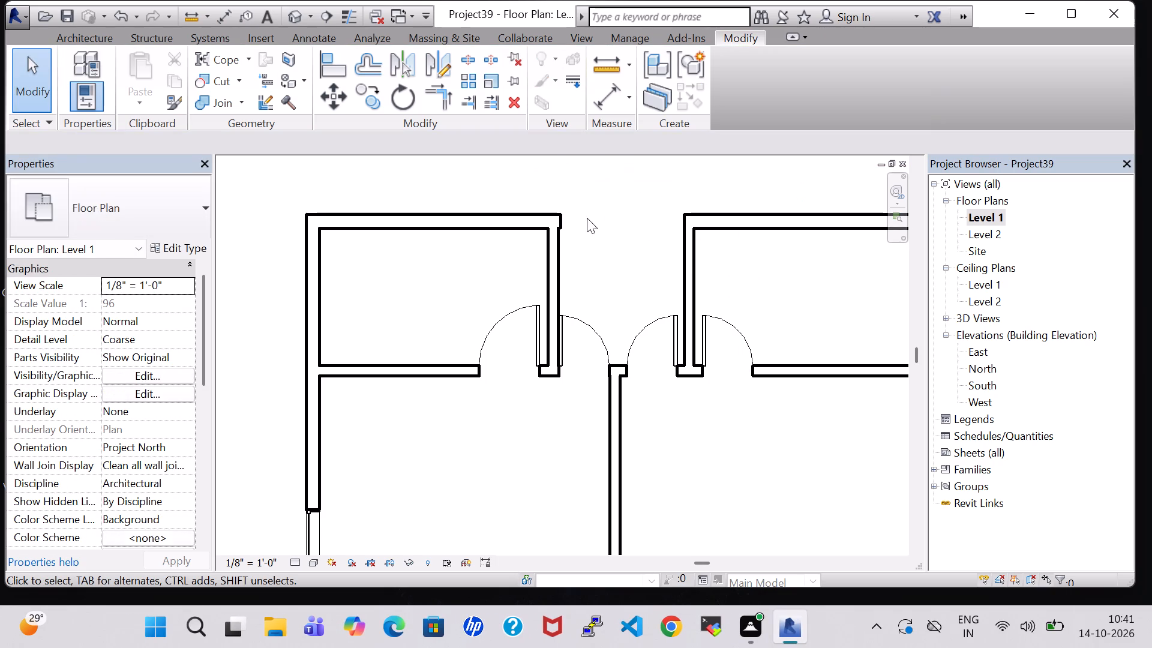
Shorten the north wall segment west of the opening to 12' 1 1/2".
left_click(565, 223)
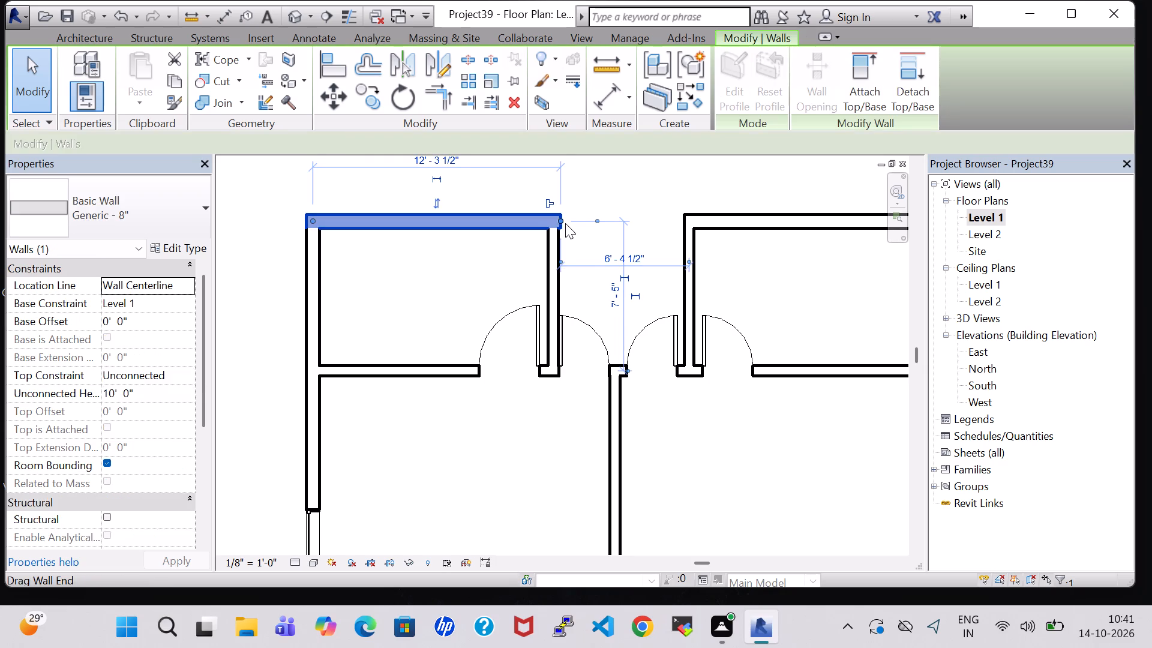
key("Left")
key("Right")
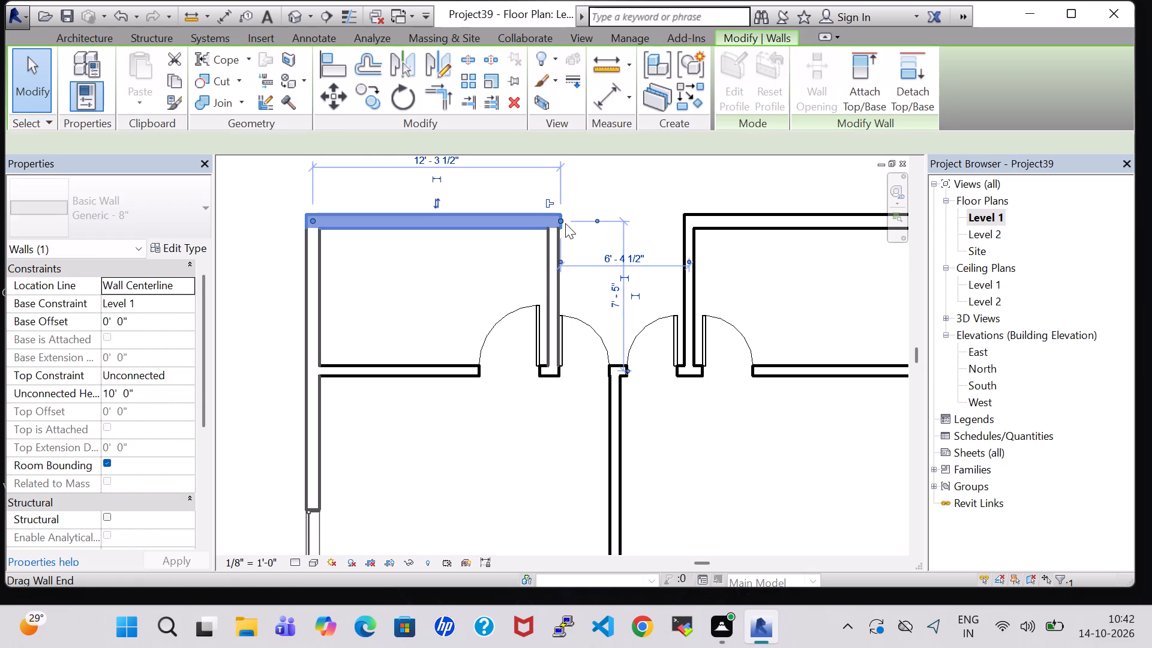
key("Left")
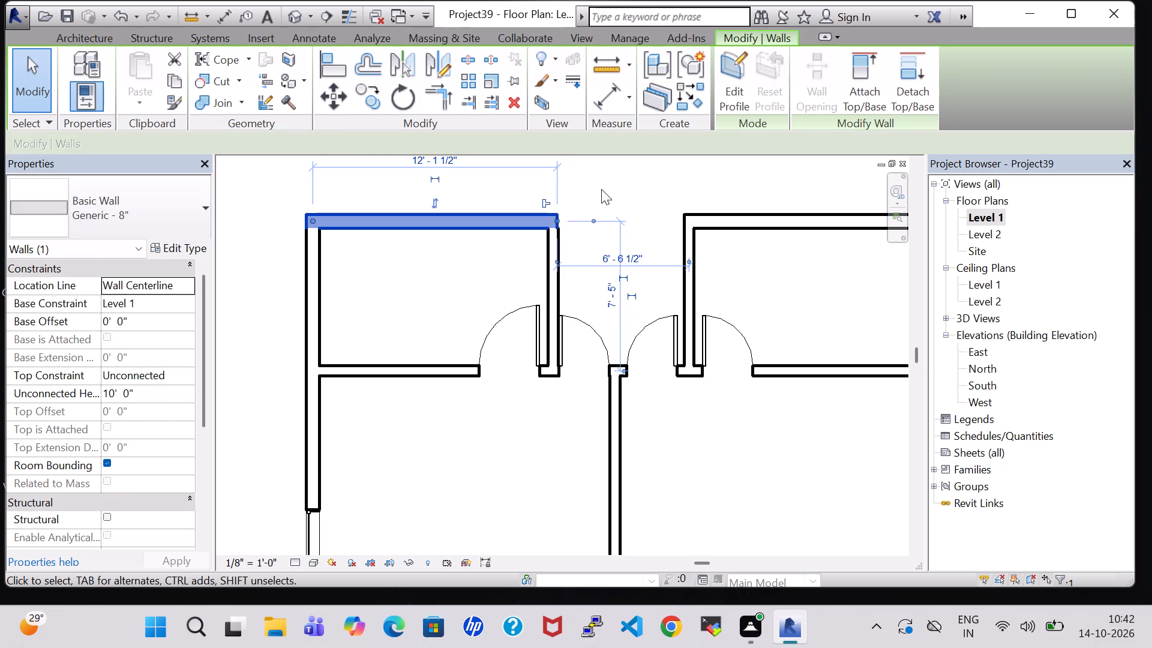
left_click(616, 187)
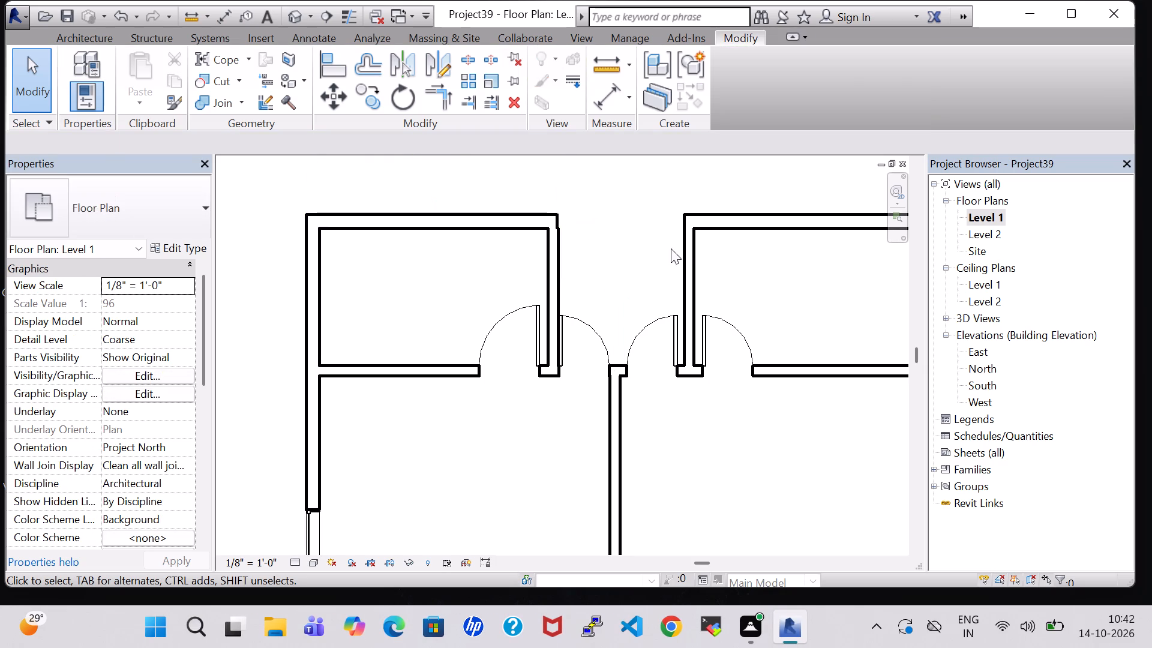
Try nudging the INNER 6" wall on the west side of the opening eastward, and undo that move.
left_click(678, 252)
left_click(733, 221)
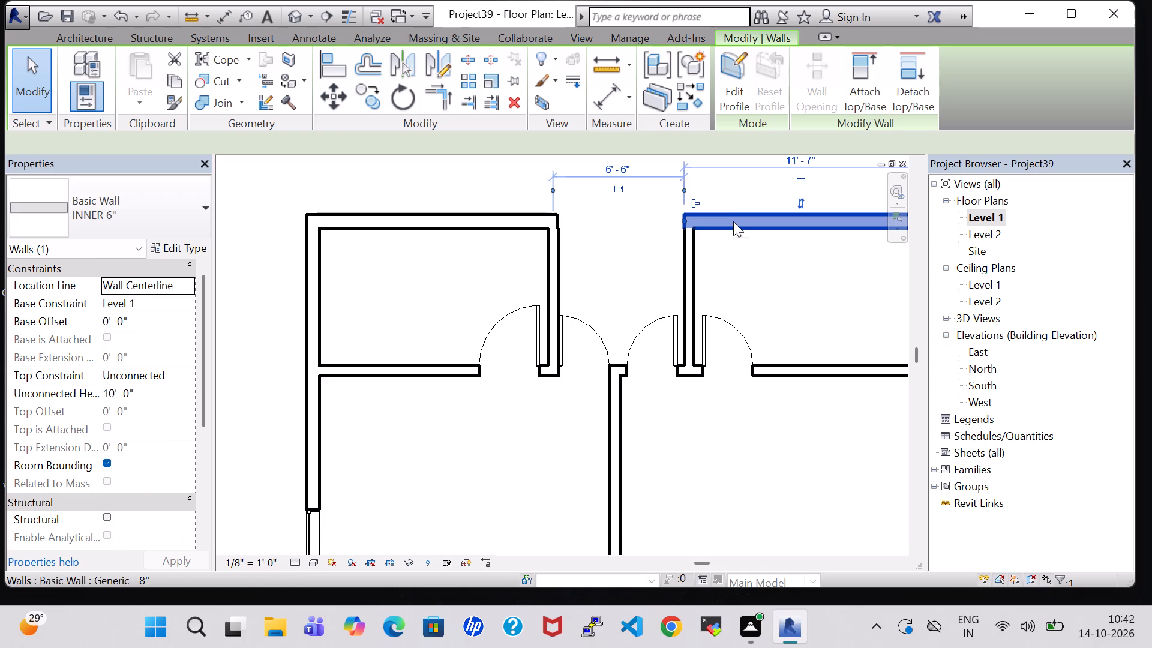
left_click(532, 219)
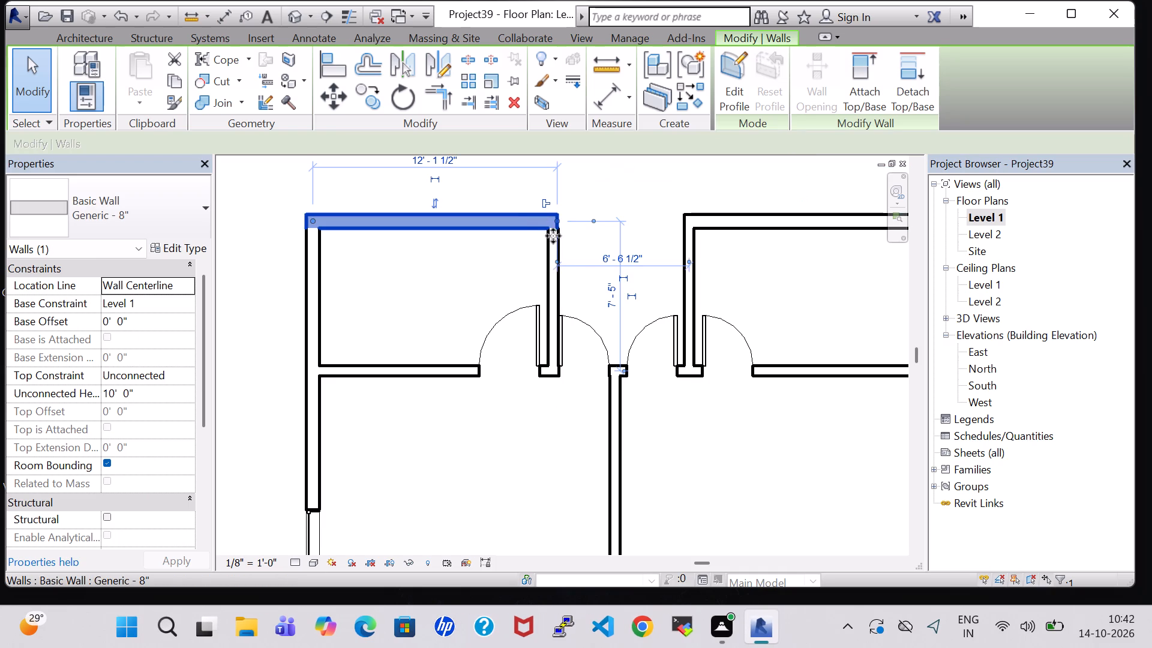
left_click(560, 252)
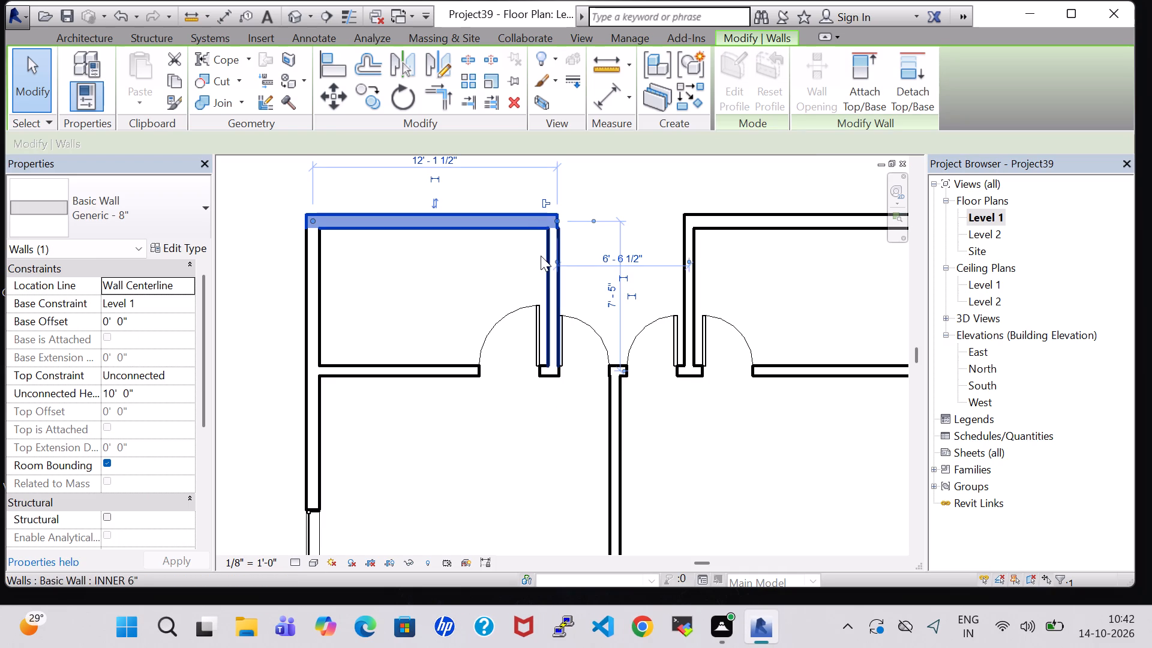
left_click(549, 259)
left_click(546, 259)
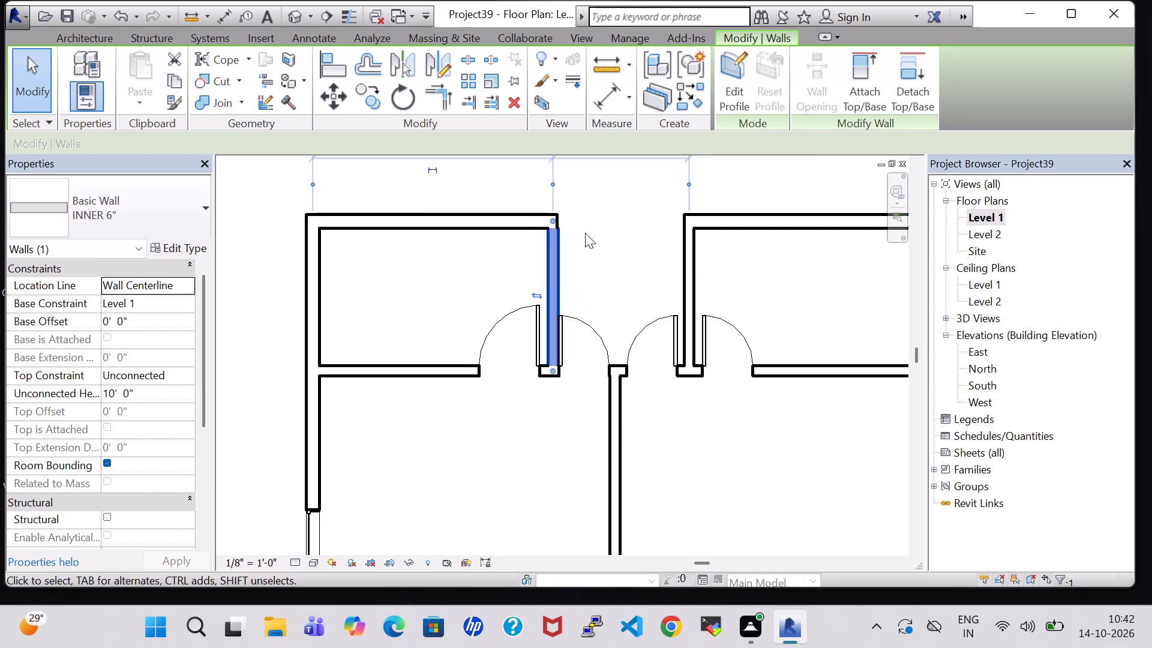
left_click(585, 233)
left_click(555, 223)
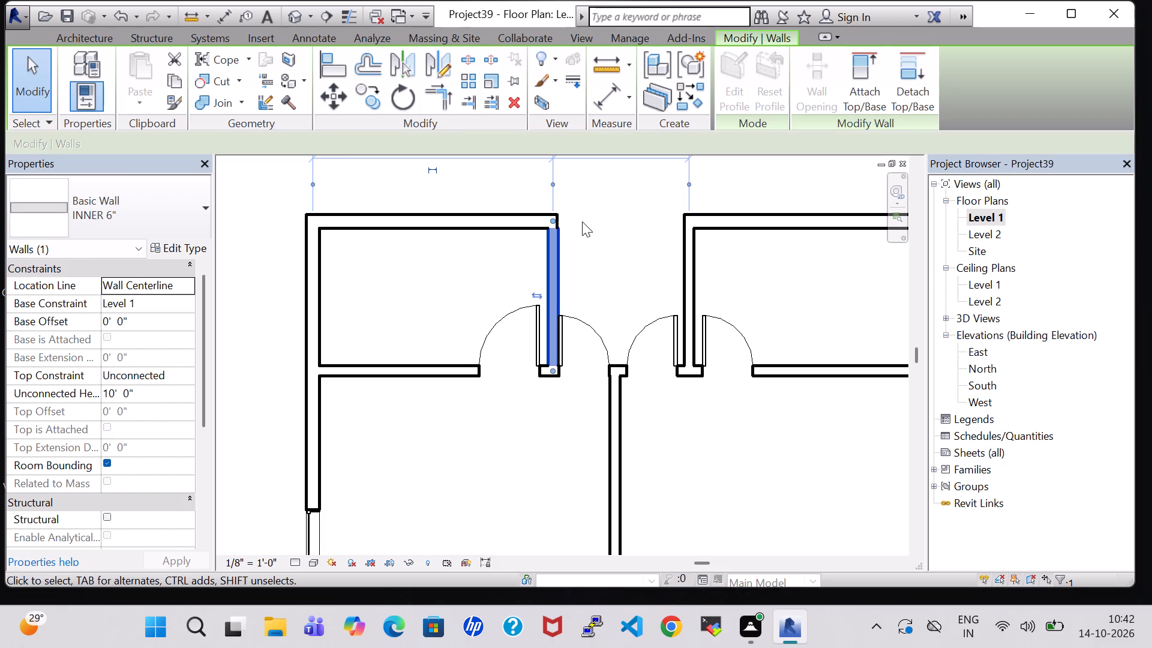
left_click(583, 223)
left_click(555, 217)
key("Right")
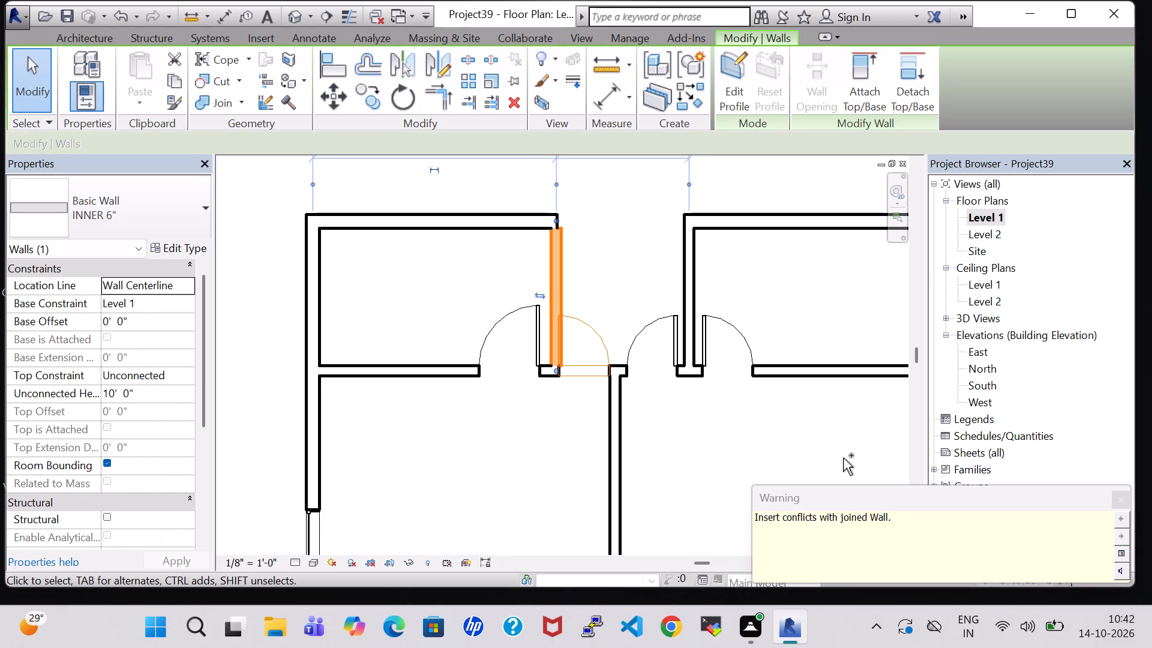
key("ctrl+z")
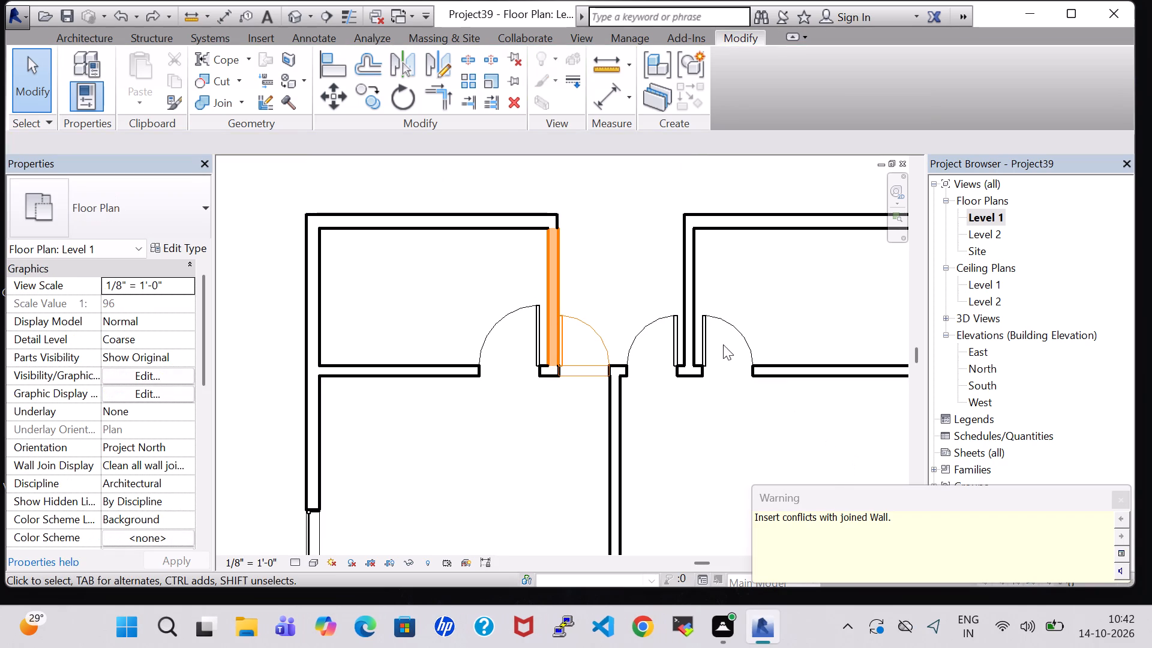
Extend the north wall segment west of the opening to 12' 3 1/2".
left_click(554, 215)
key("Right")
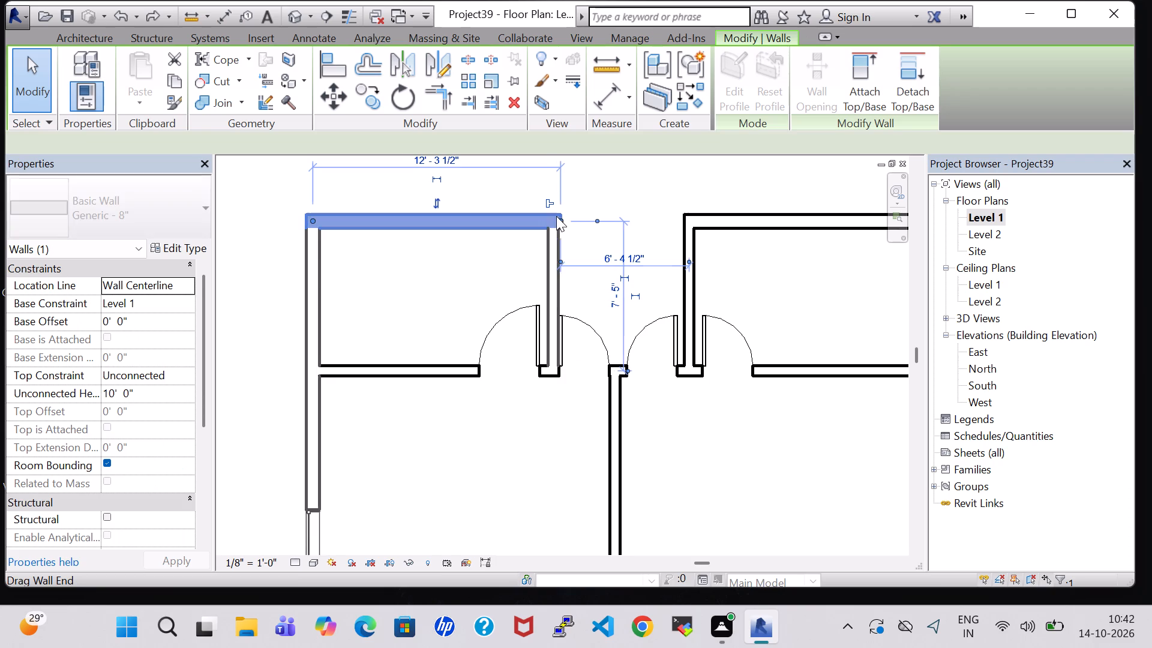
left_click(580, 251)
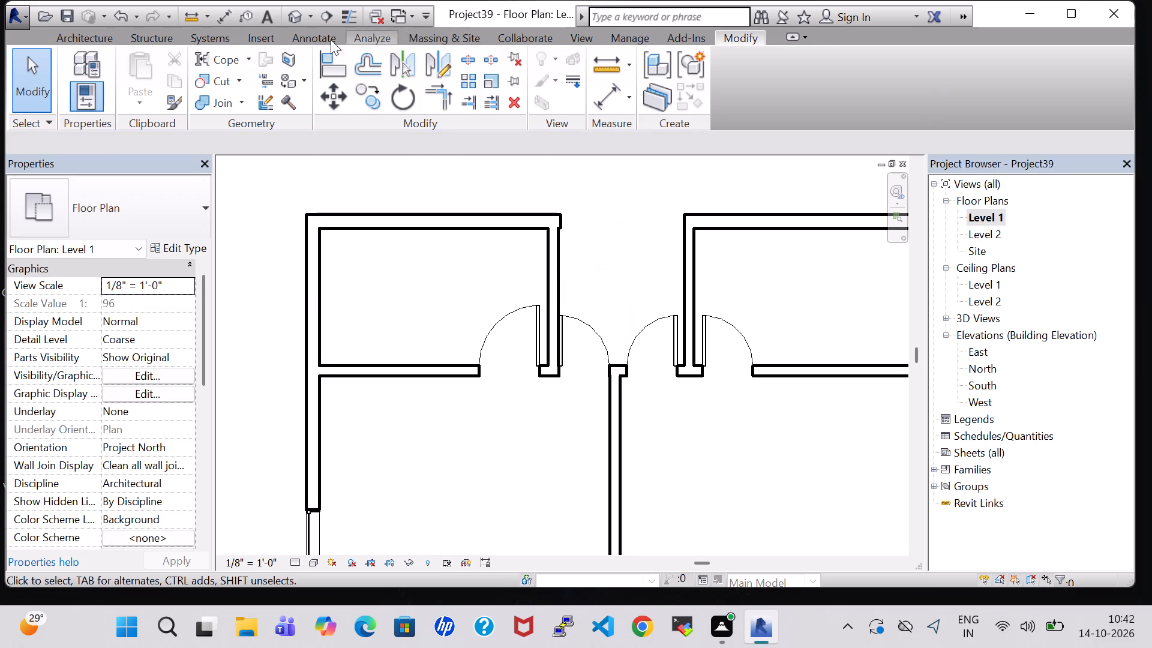
Create a Glass Panel - Bottom Fill railing on Level 1 spanning the 6' 1 1/2" north wall opening along its exterior face.
left_click(100, 34)
left_click(455, 57)
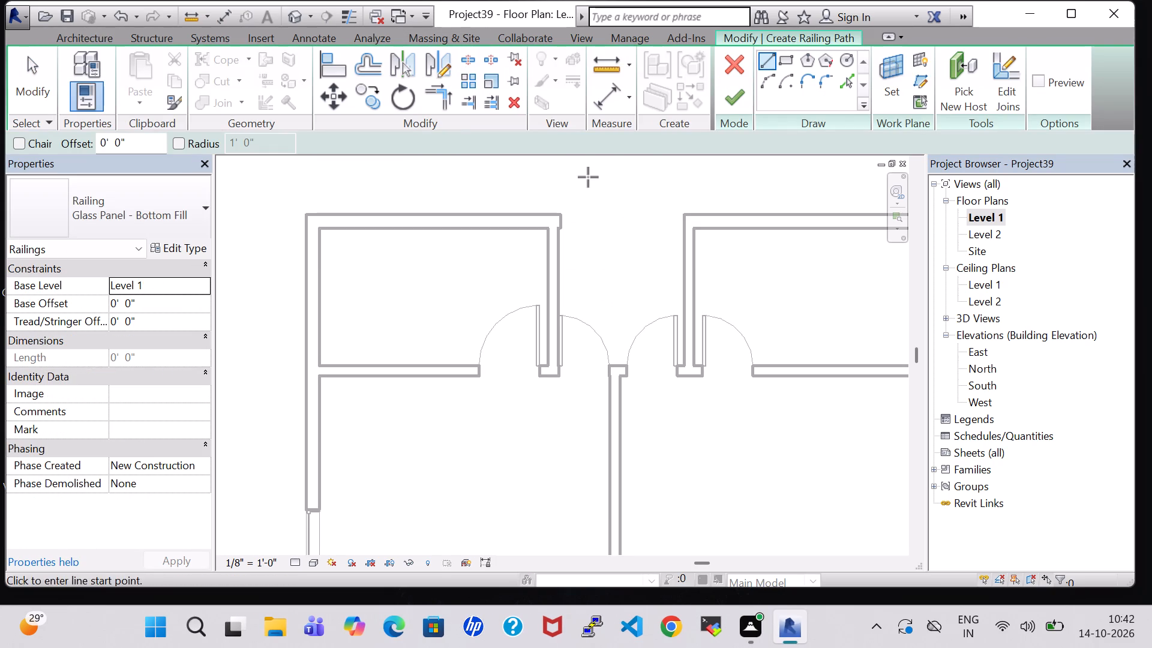
left_click(562, 214)
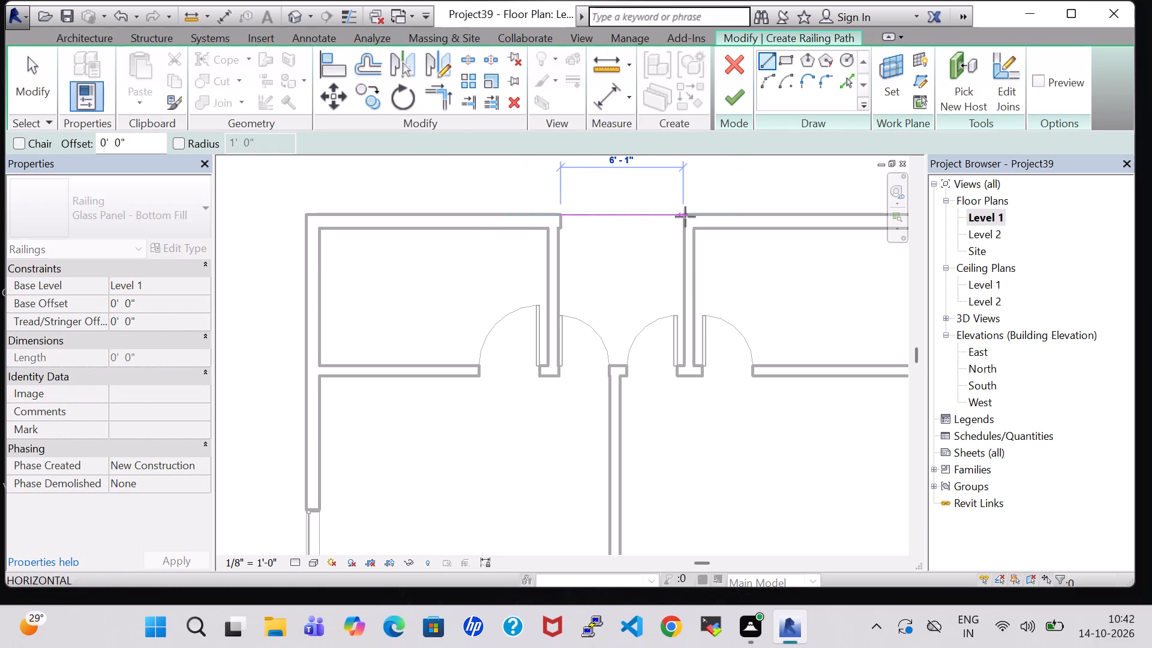
left_click(685, 215)
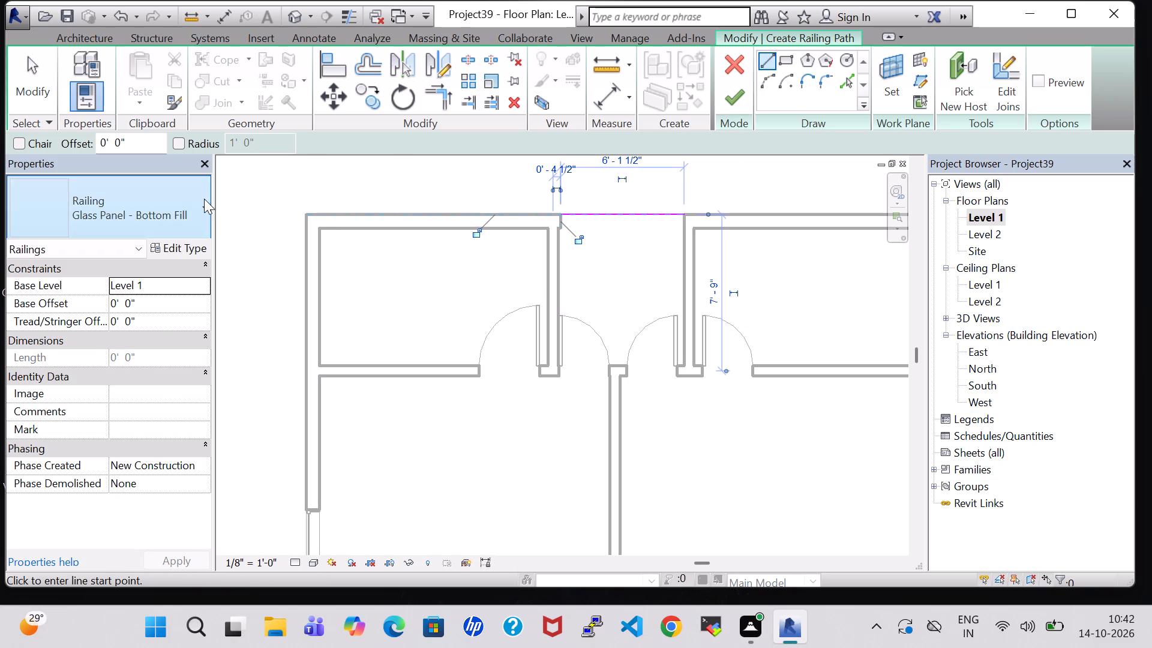
left_click(204, 199)
left_click(139, 290)
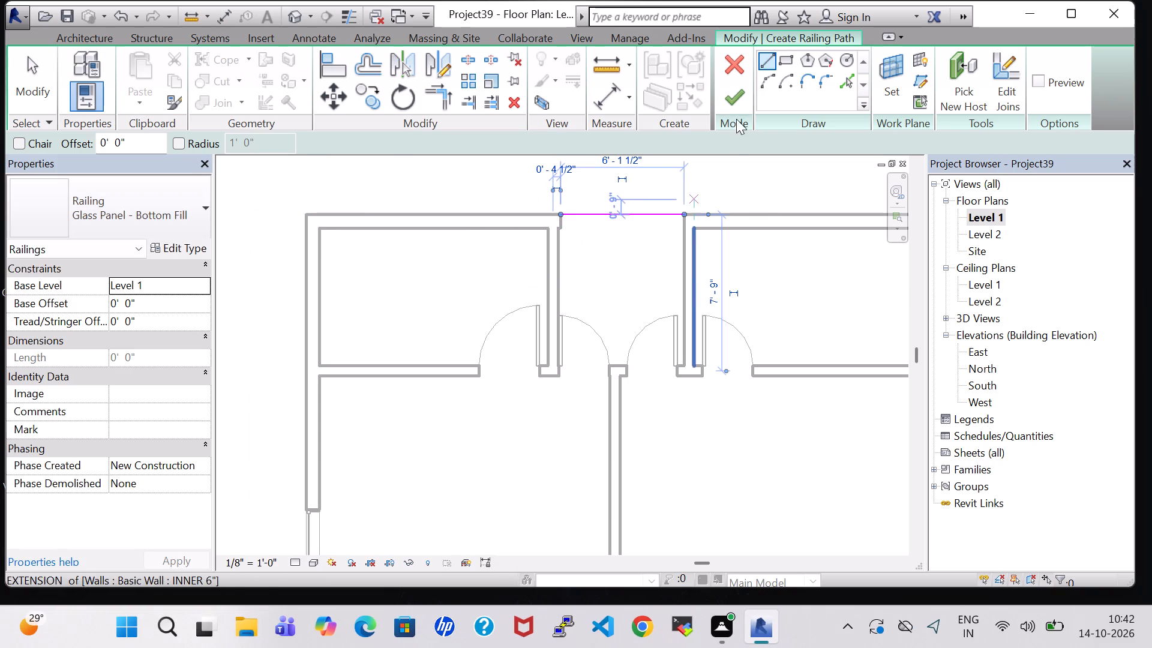
left_click(162, 207)
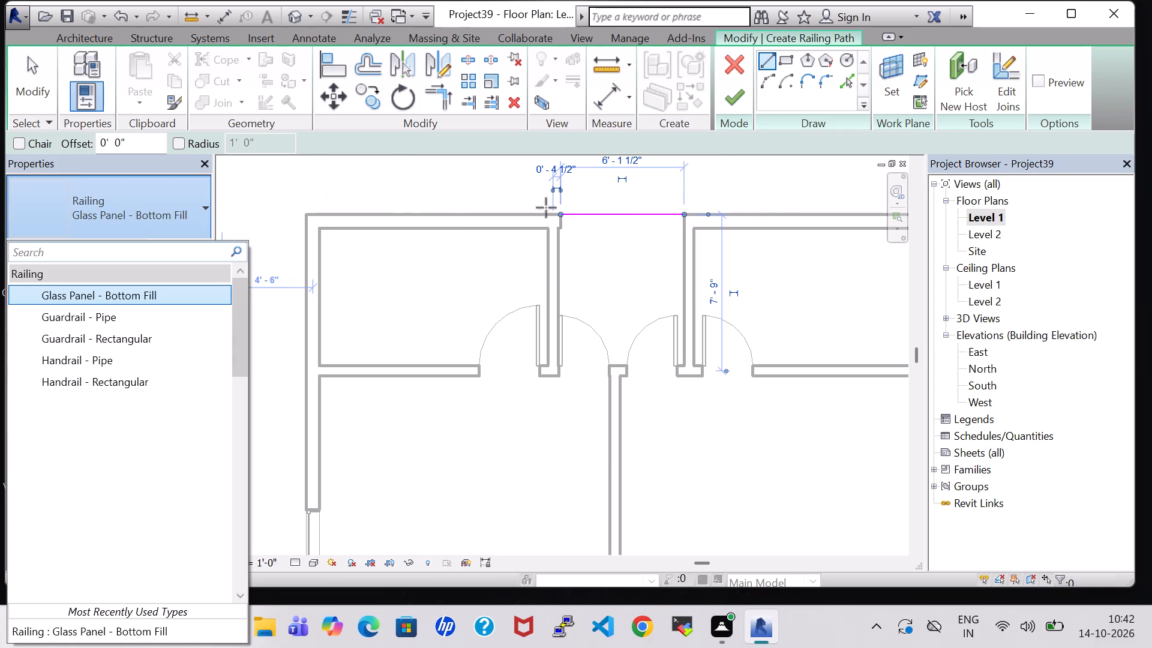
left_click(723, 107)
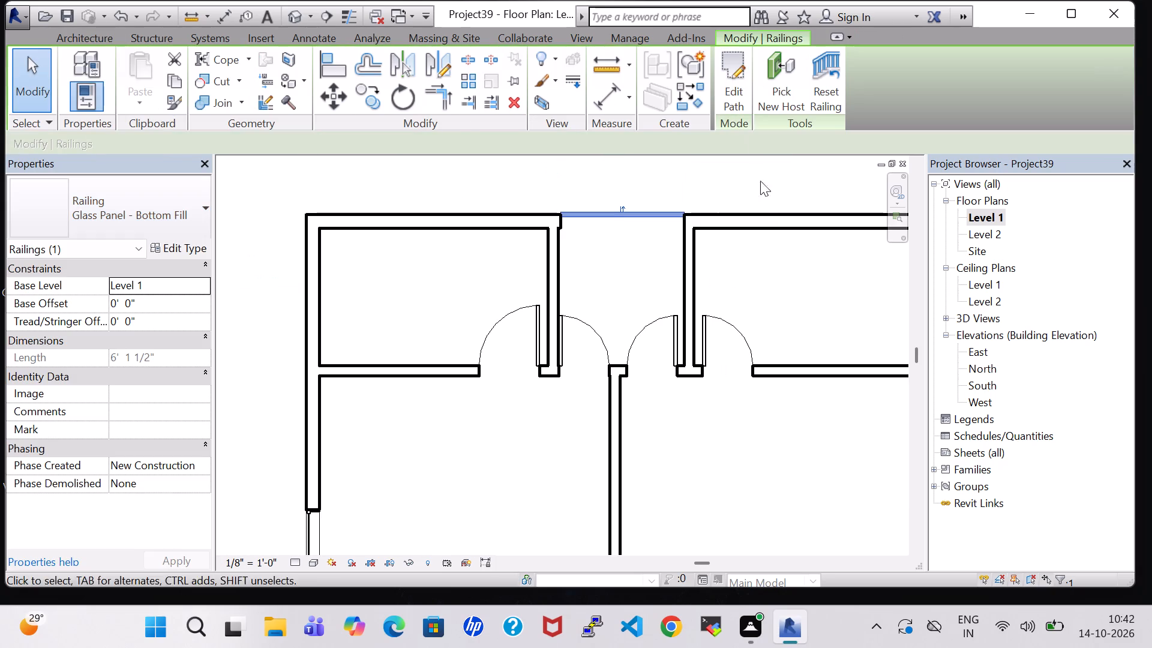
left_click(643, 292)
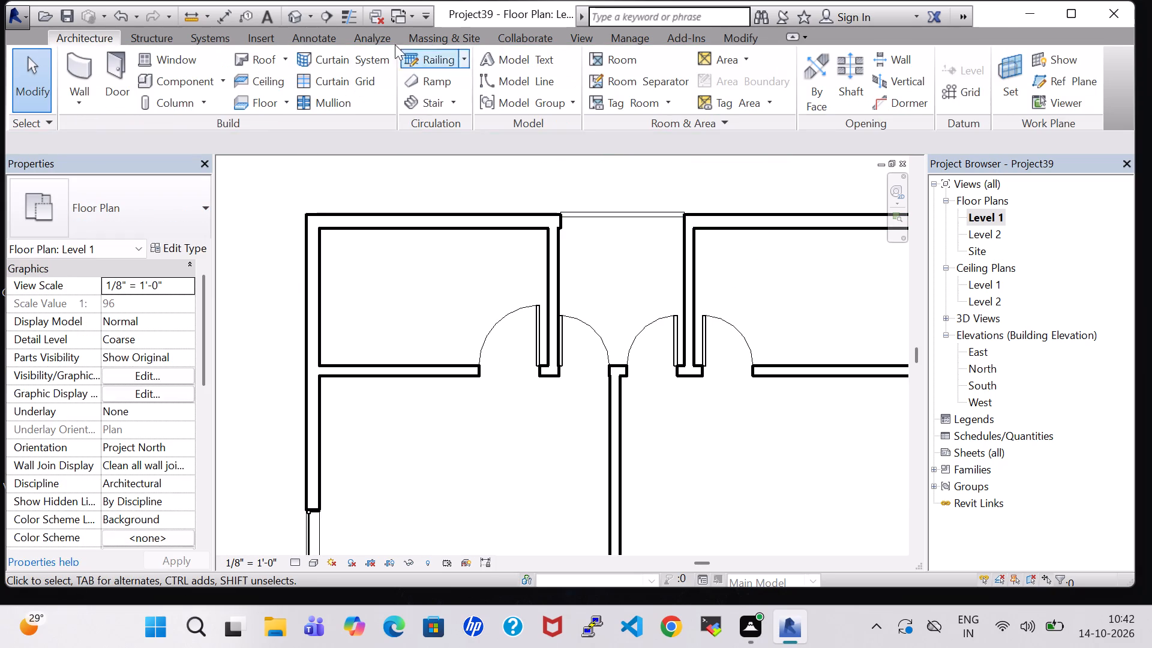
Examine the railing in the rear wall opening and the surrounding house in 3D.
left_click(293, 12)
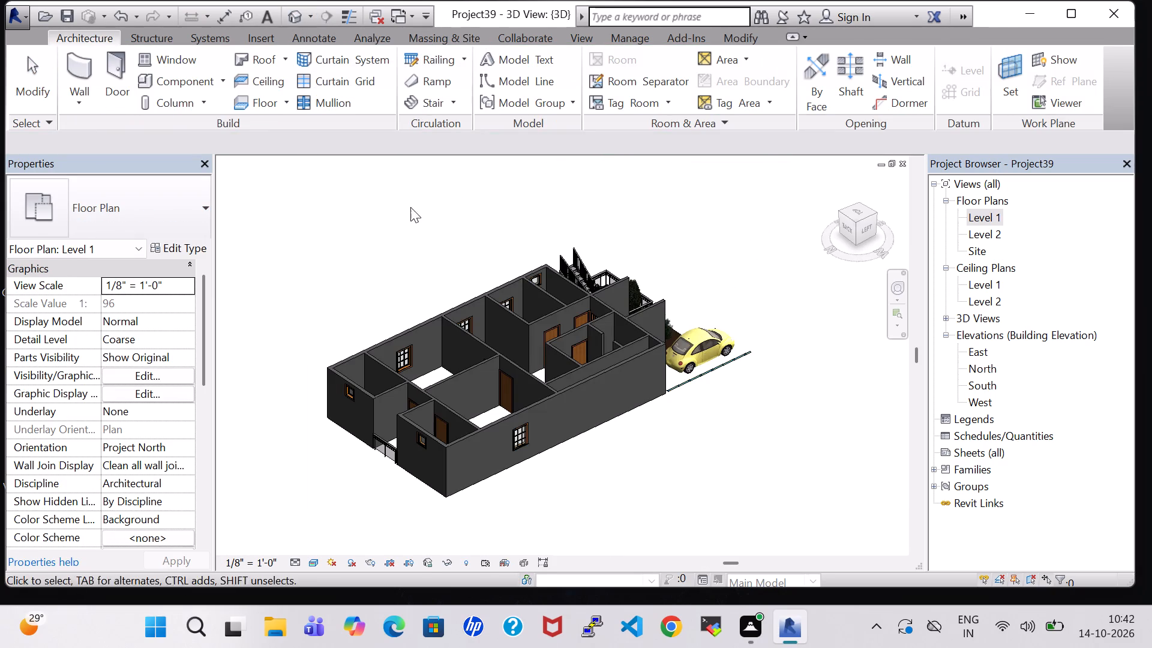
scroll(551, 503, "up", 1)
middle_click_drag(551, 503, 358, 489, "shift")
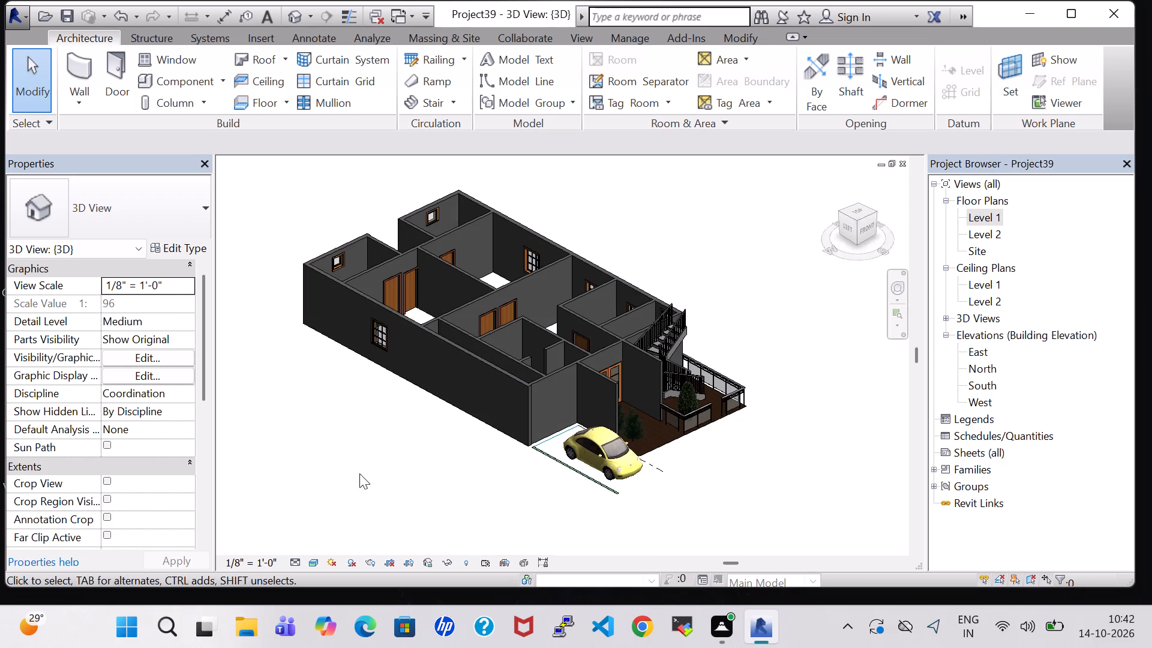
middle_click_drag(675, 193, 802, 244)
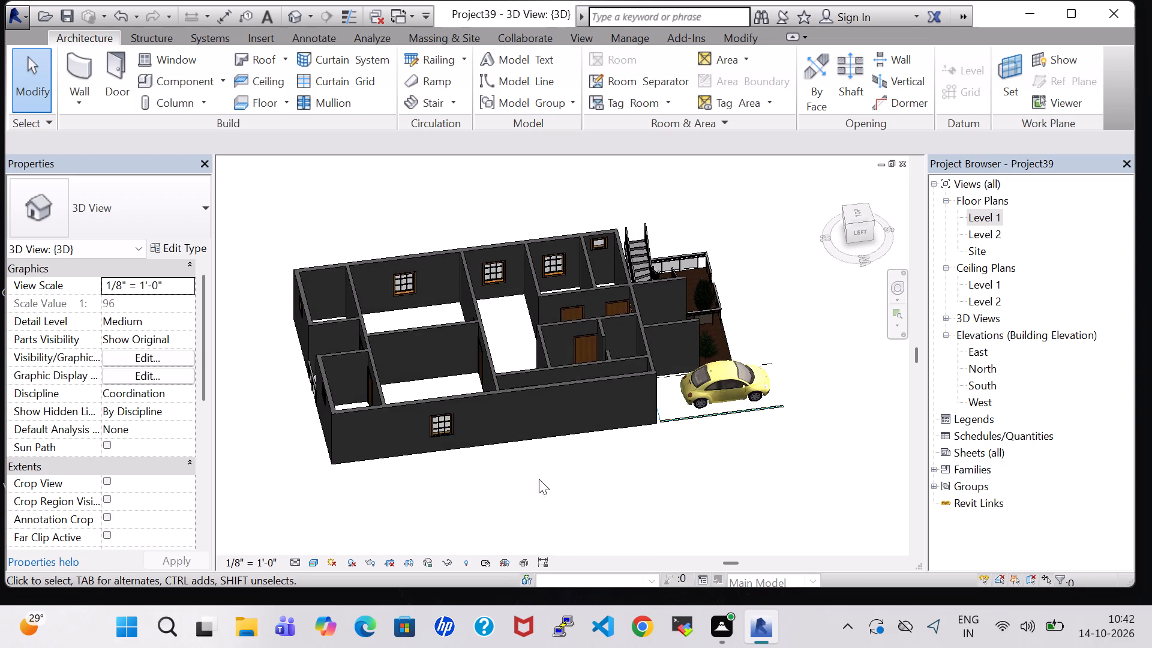
scroll(445, 520, "up", 5)
middle_click_drag(461, 519, 586, 506)
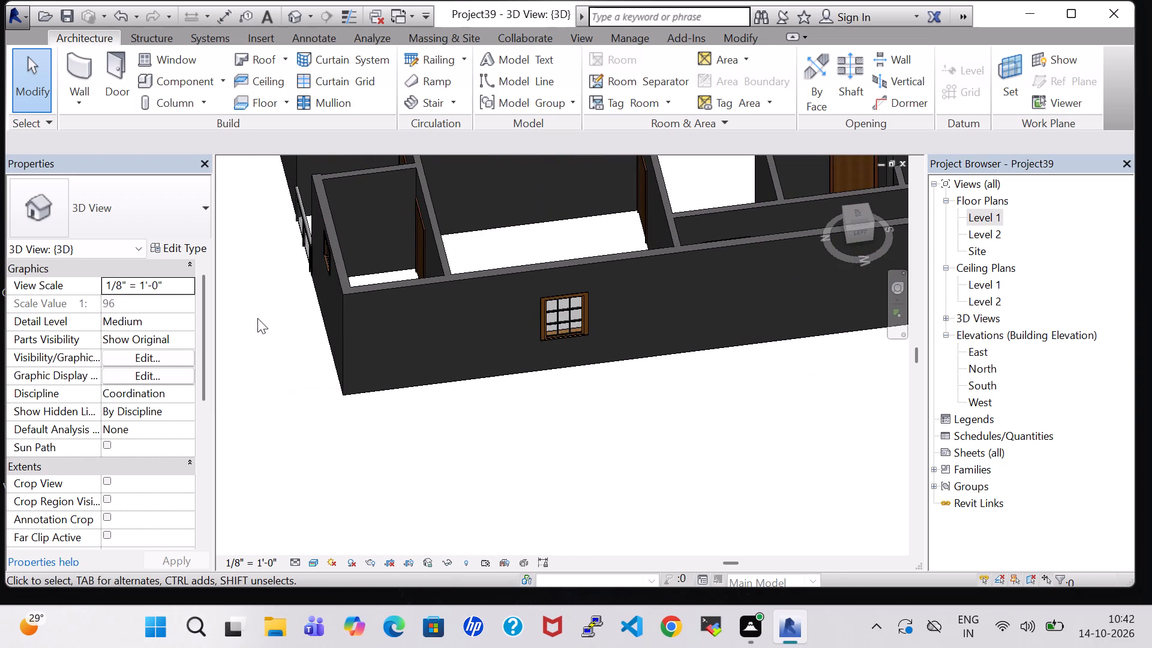
middle_click_drag(261, 314, 430, 252, "shift")
left_click(722, 407)
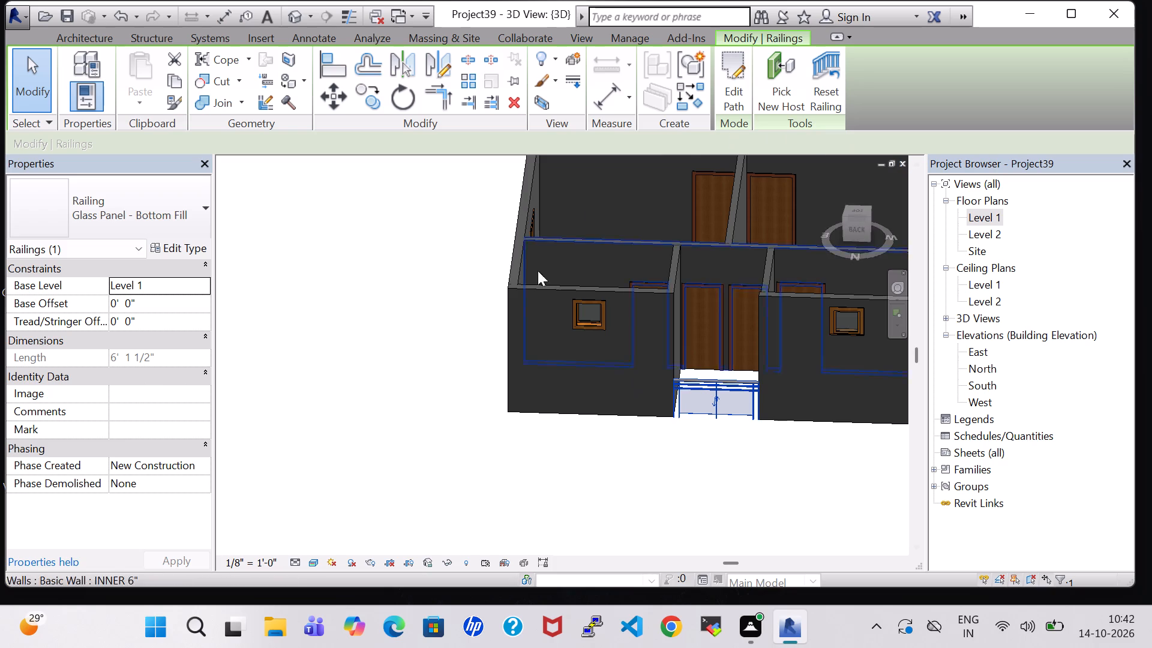
left_click(372, 432)
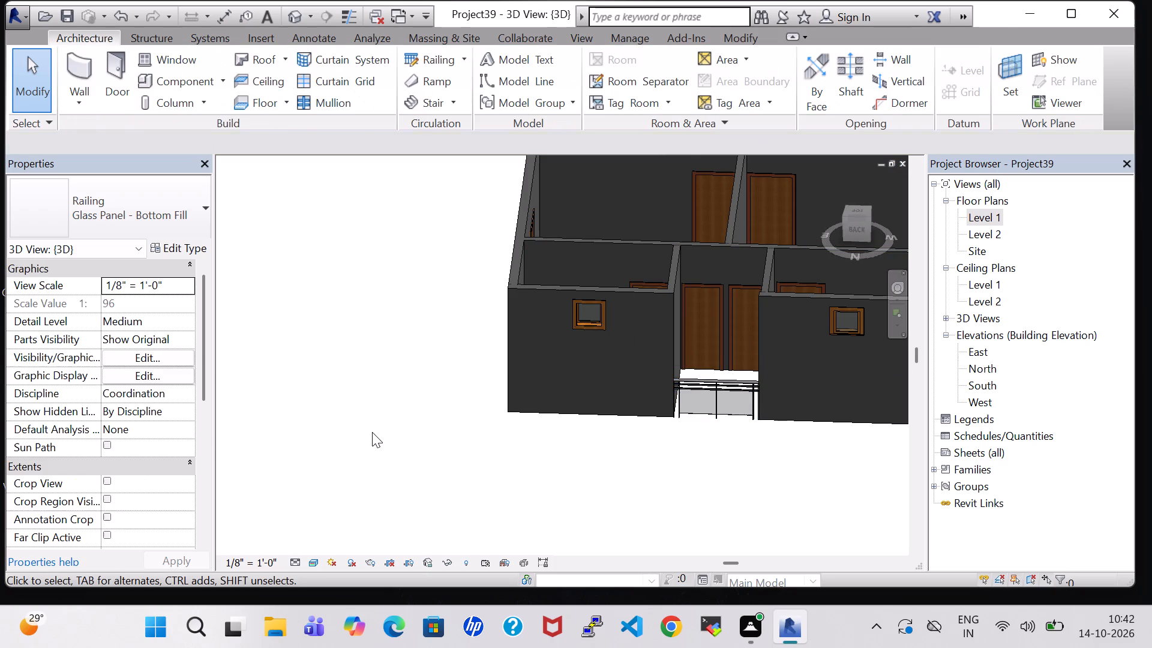
Start a Generic - 12" floor on Level 1, with boundary lines along the 30' 8" north exterior face and the east face to the stair-side wall.
double_click(995, 213)
scroll(686, 388, "down", 5)
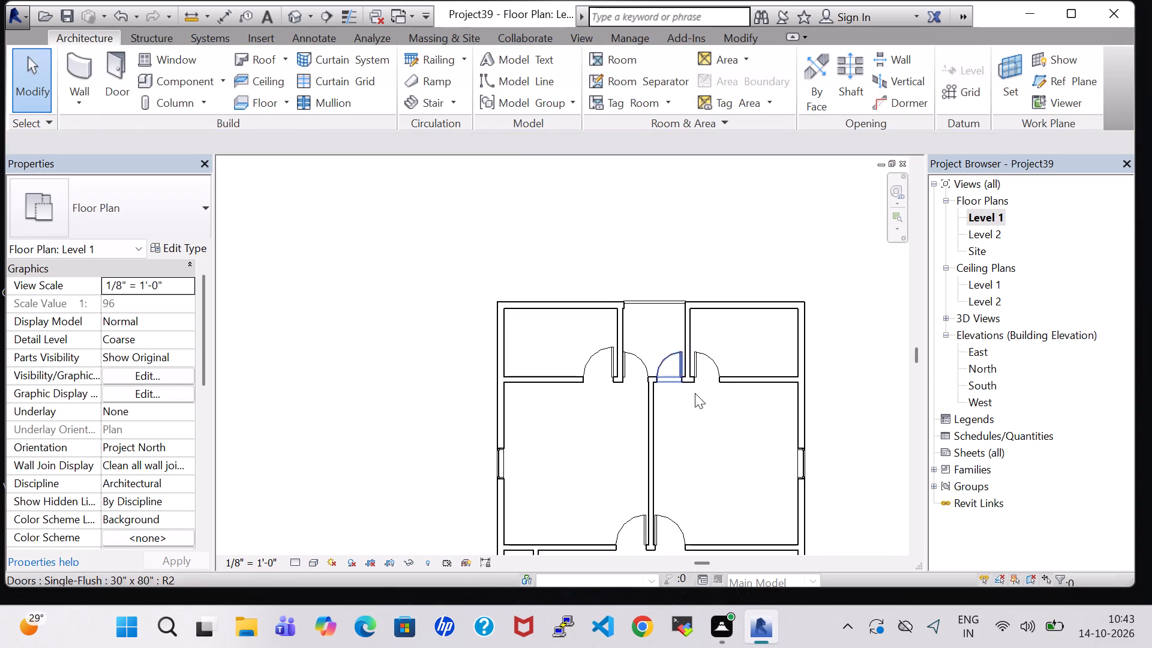
middle_click_drag(703, 404, 555, 338)
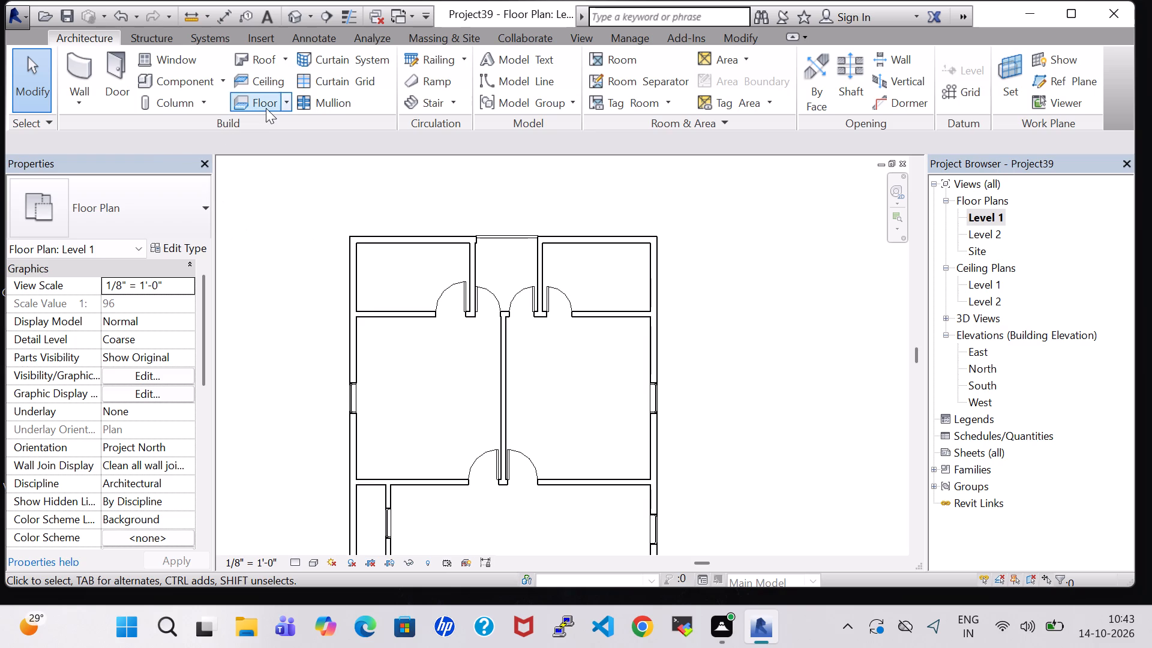
left_click(266, 108)
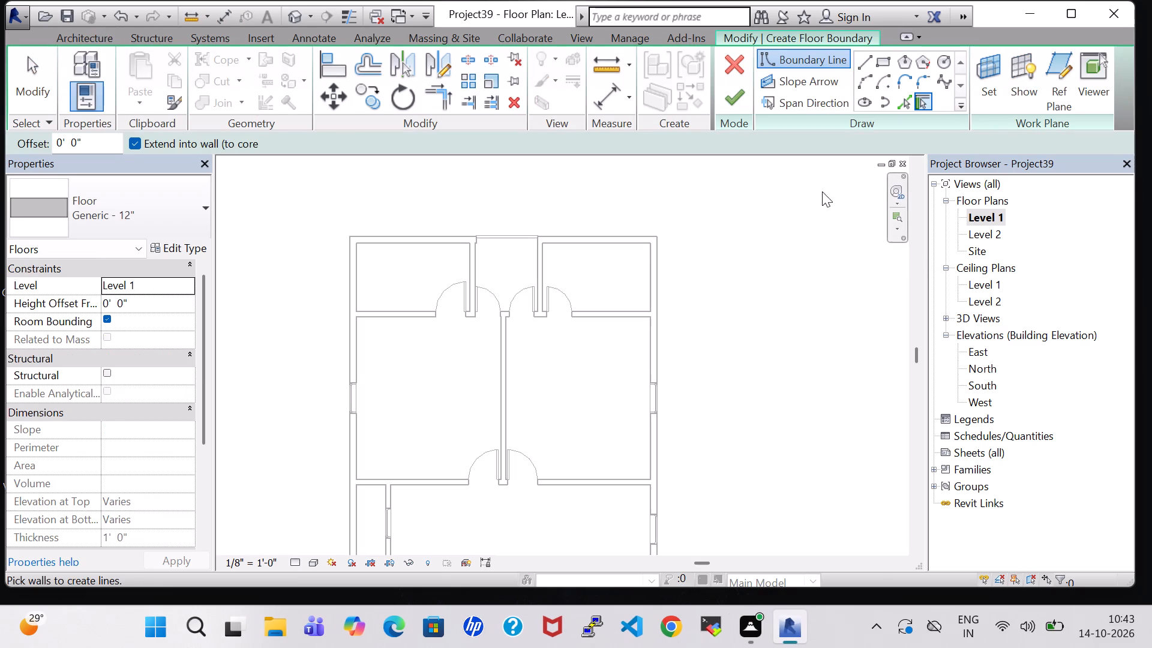
left_click(862, 57)
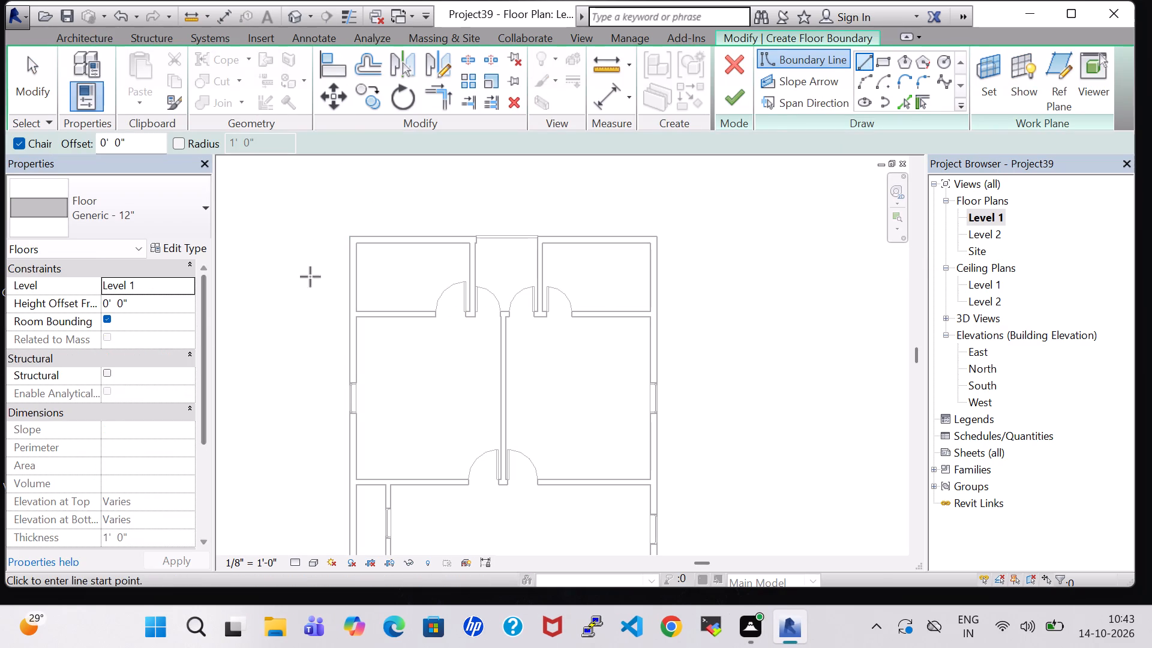
left_click(351, 236)
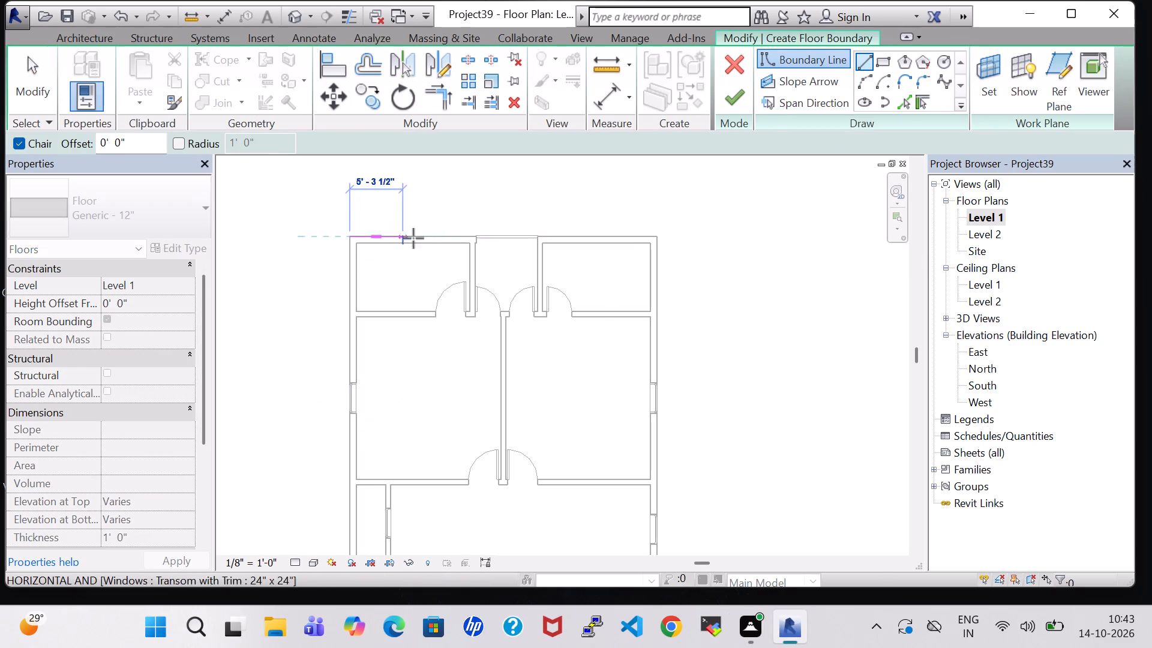
left_click(657, 236)
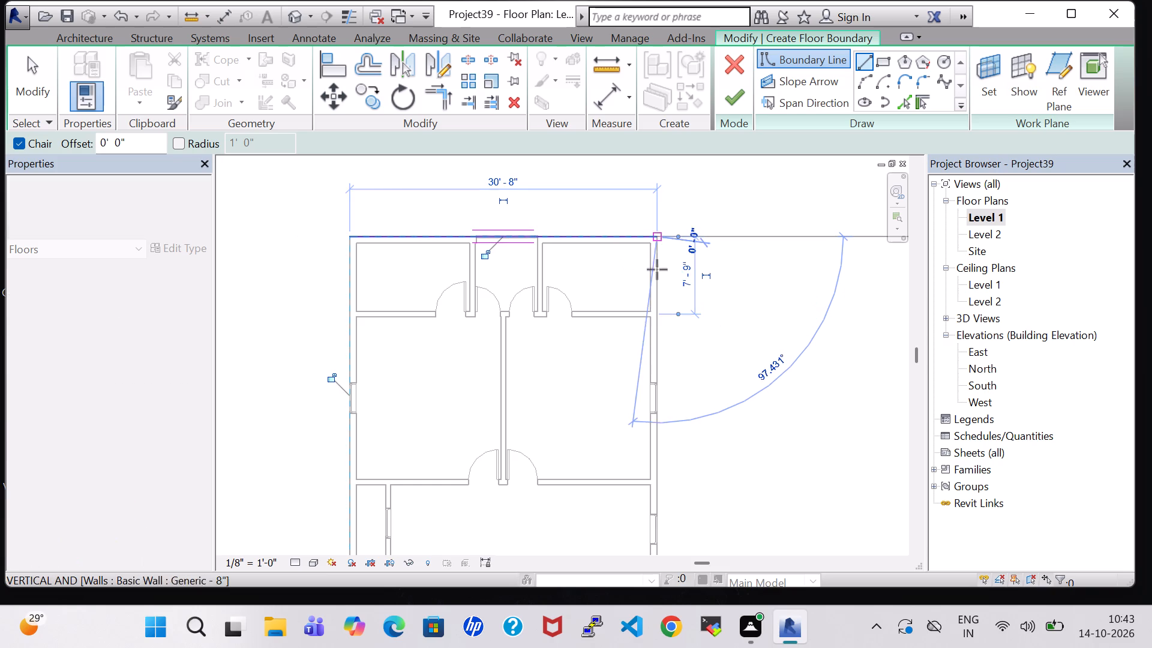
middle_click_drag(661, 454, 652, 192)
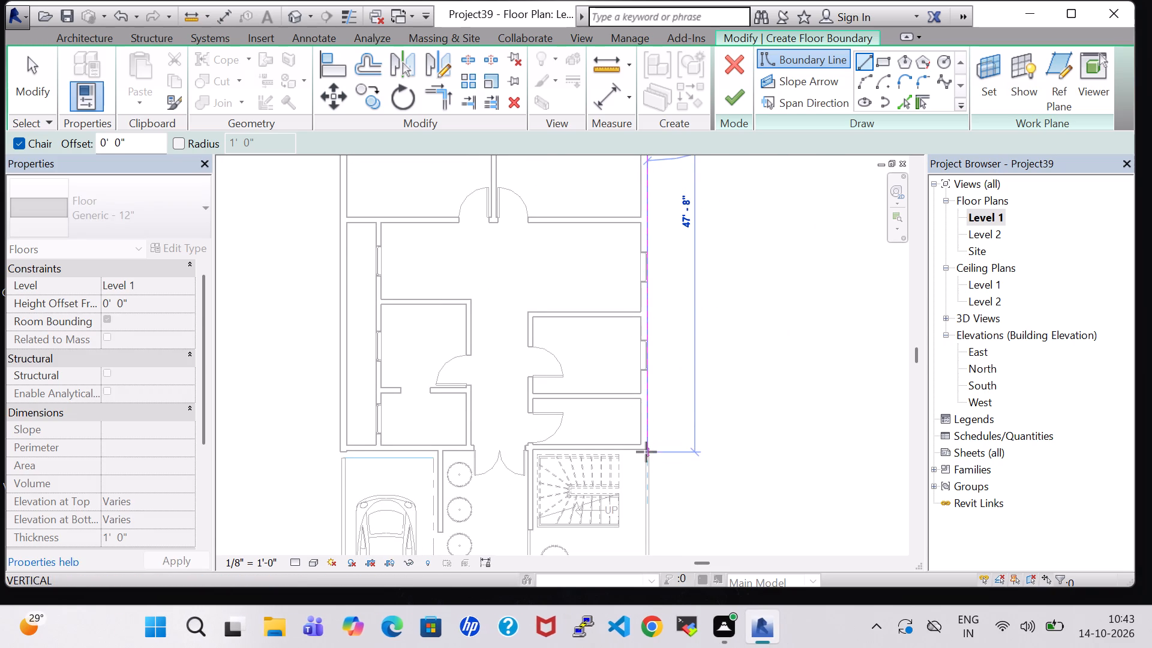
scroll(646, 452, "up", 7)
left_click(647, 447)
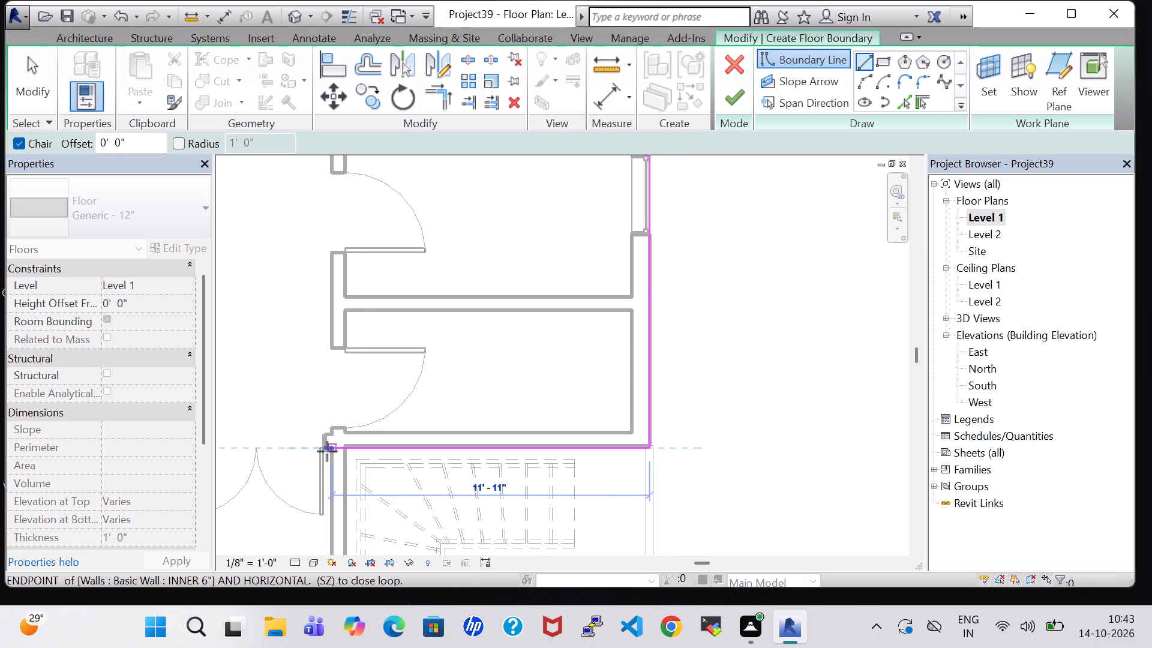
Continue the floor boundary 27' 1" west along the entrance wall, north along the inner wall's west face, and 3' 7" west to the exterior face.
scroll(327, 451, "down", 1)
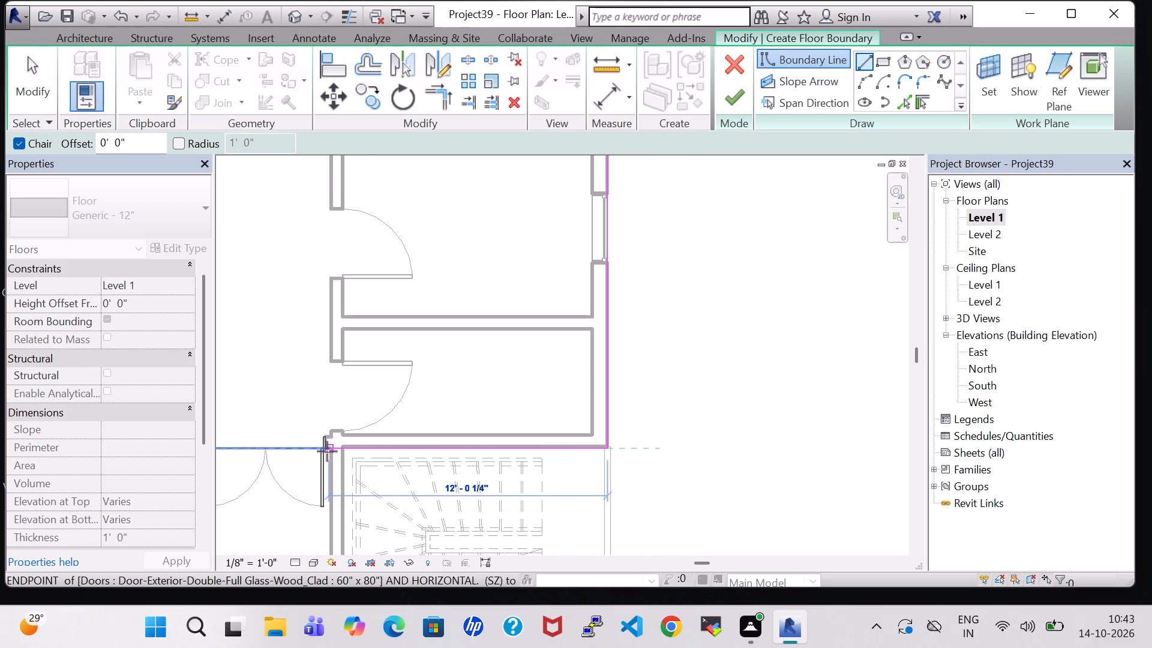
middle_click_drag(327, 451, 673, 439)
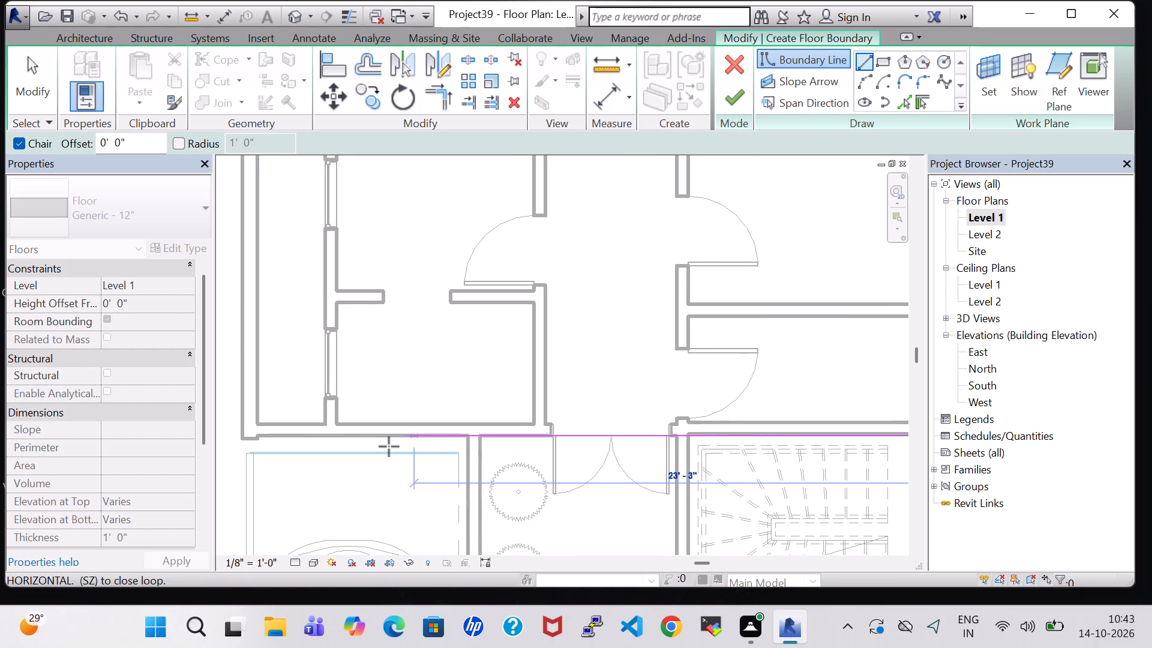
left_click(326, 436)
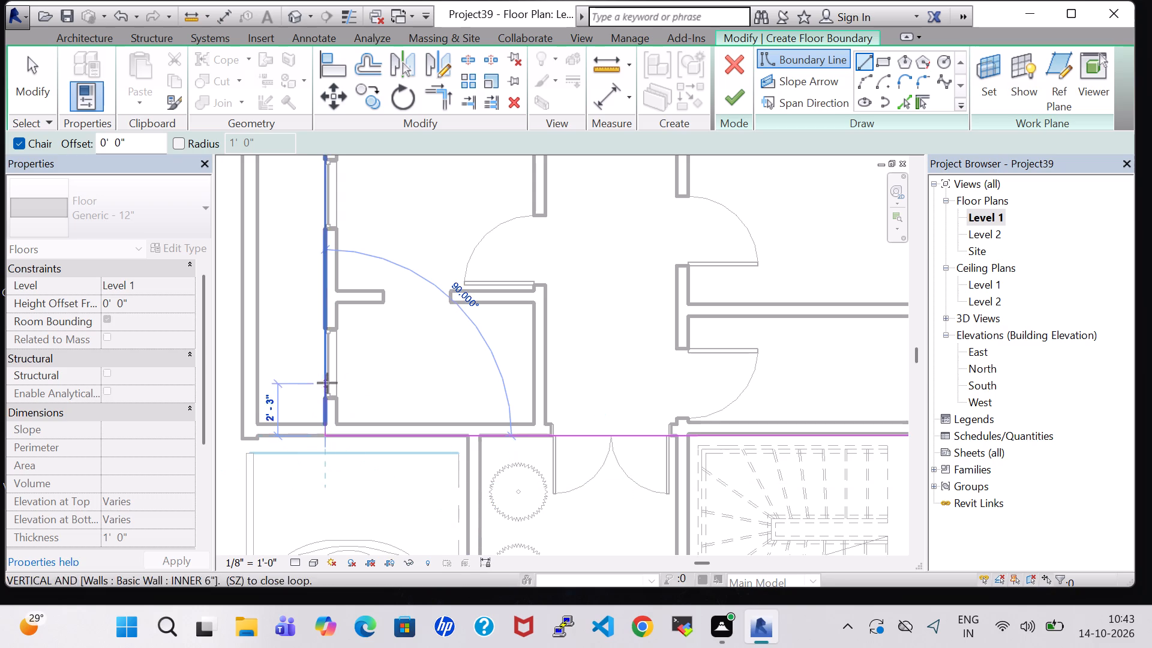
middle_click_drag(327, 302, 323, 495)
scroll(323, 495, "up", 1)
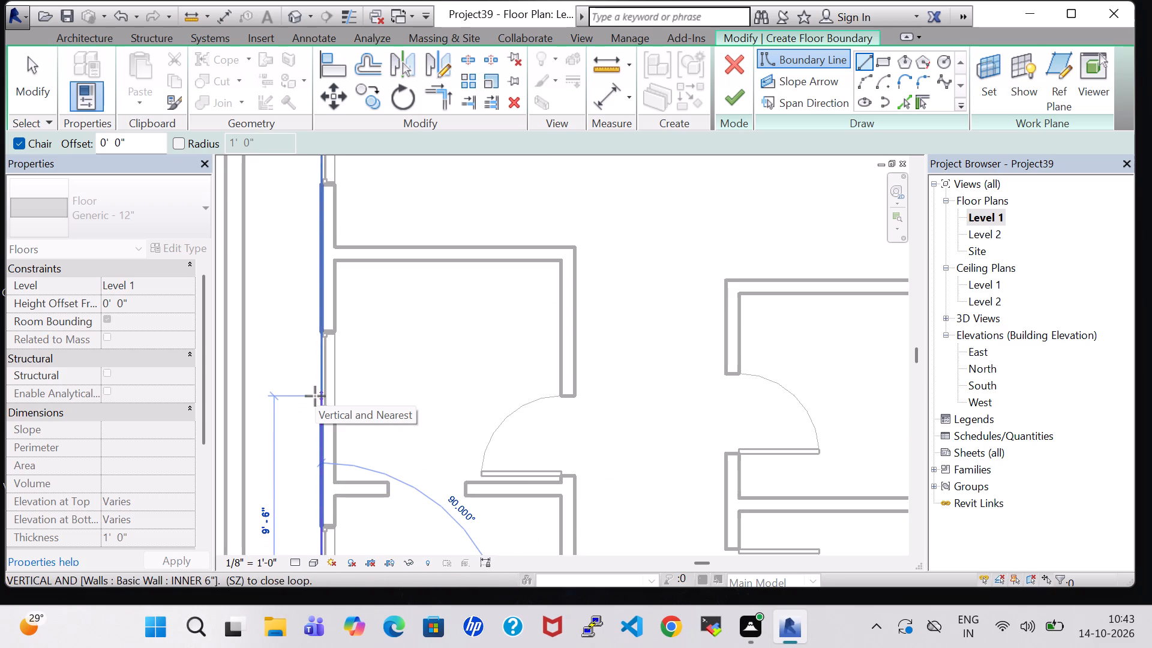
middle_click_drag(320, 295, 336, 370)
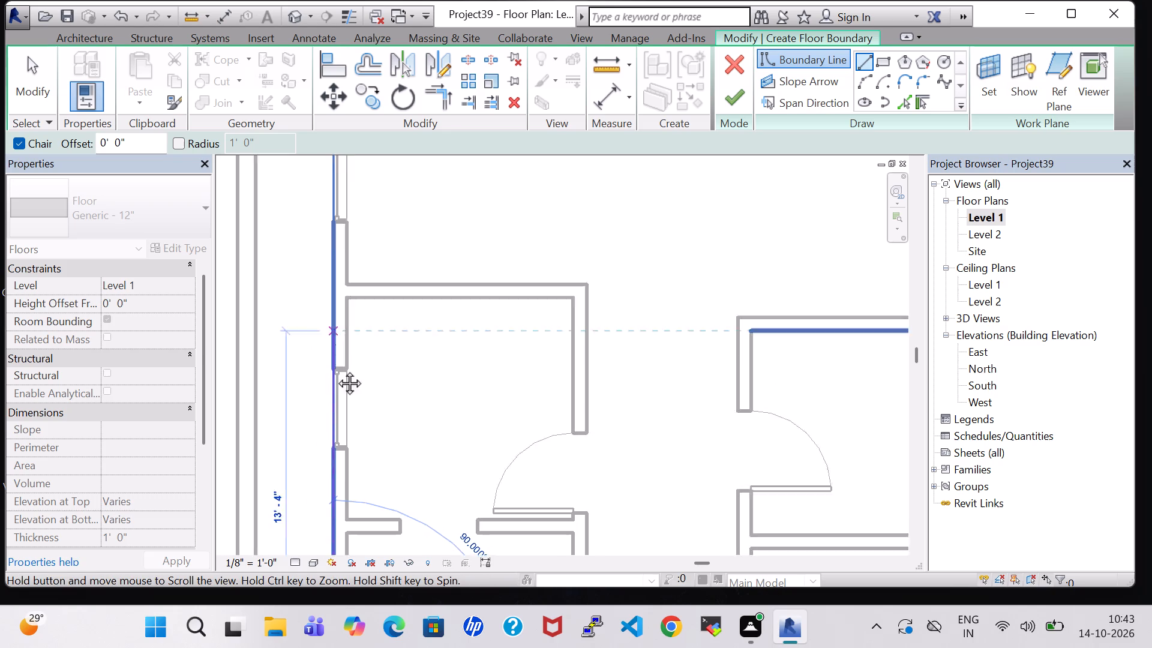
middle_click_drag(336, 370, 334, 566)
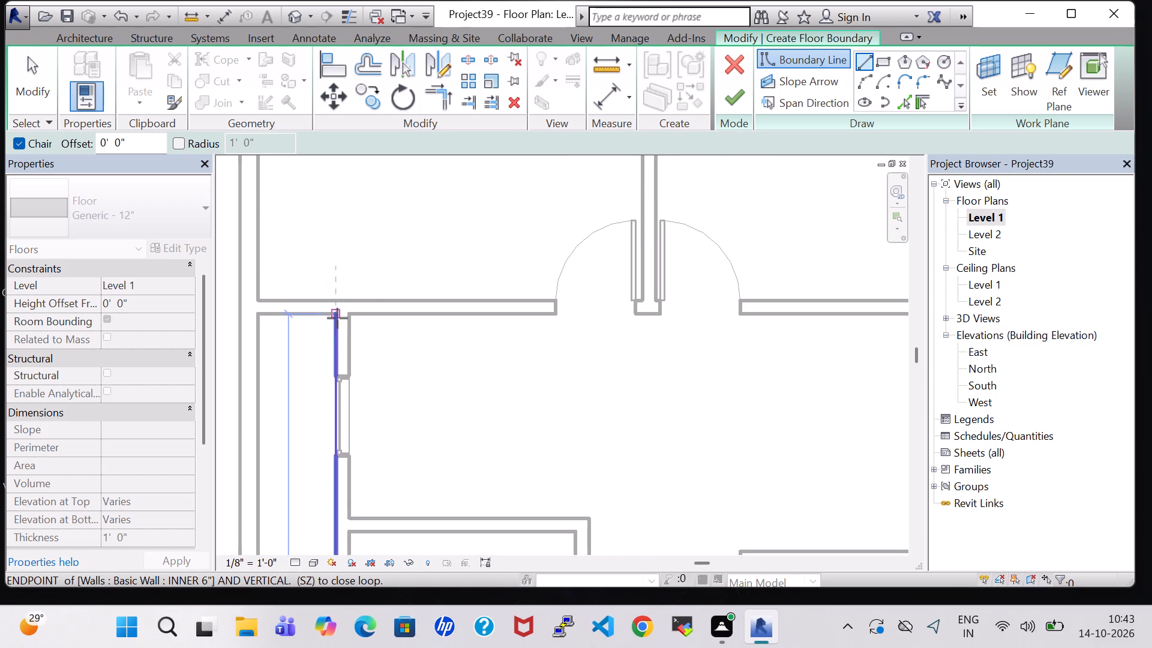
left_click(335, 318)
left_click(244, 317)
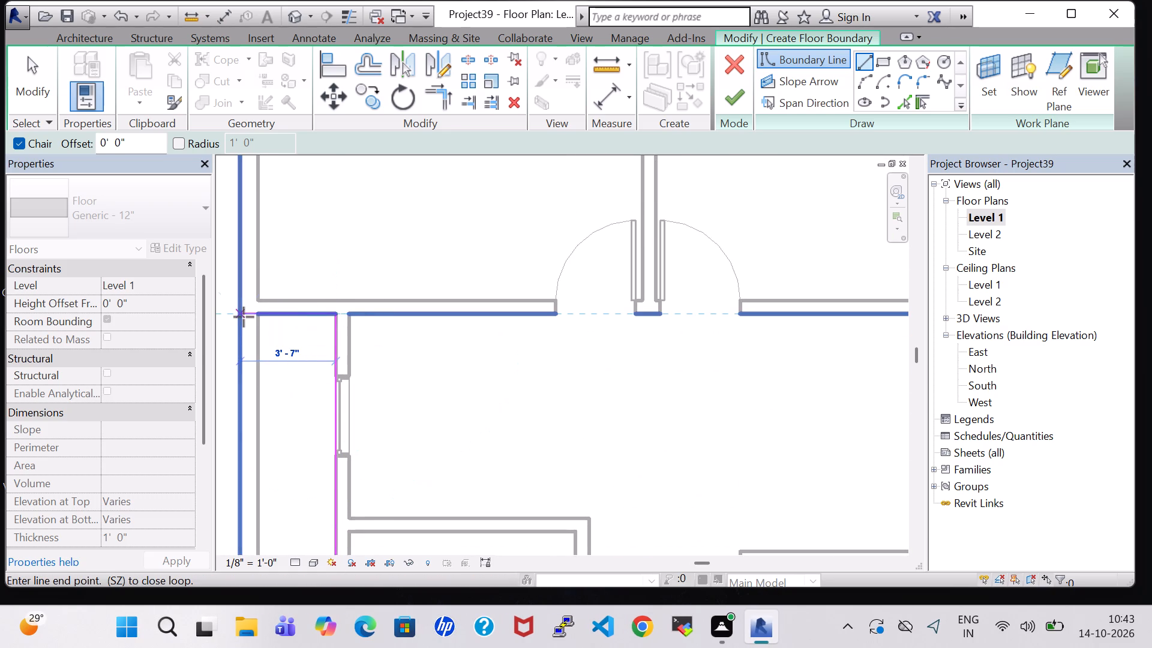
Close the floor boundary along the west exterior face up to the north-west corner and finish the floor.
middle_click_drag(237, 252, 237, 255)
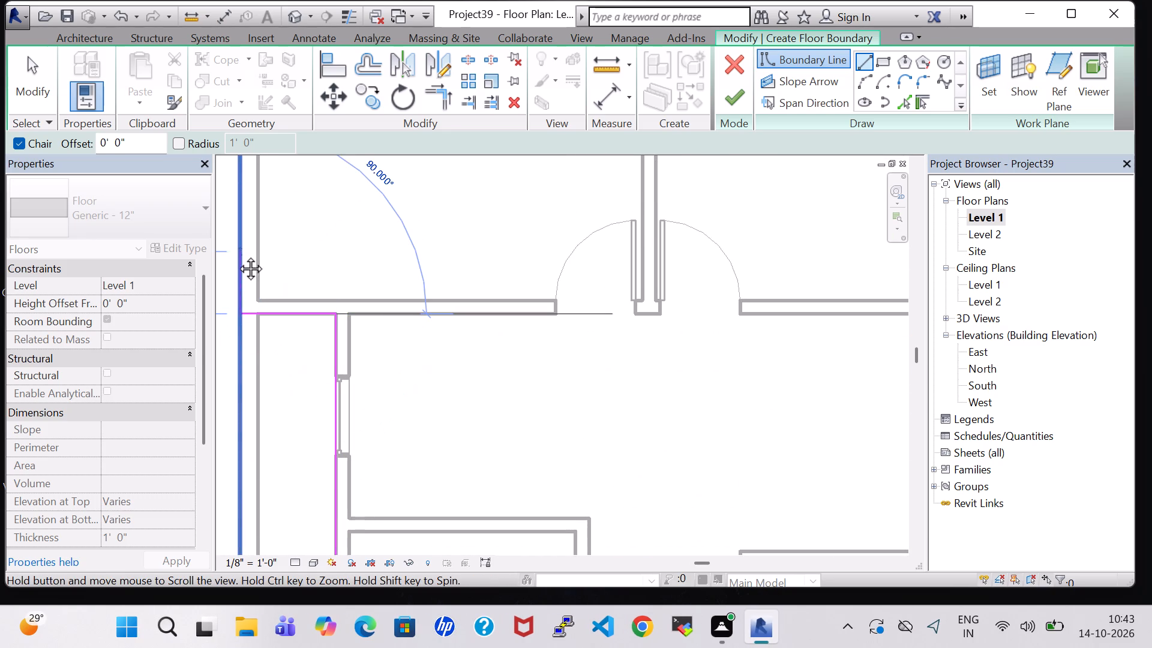
middle_click_drag(237, 255, 246, 563)
scroll(246, 563, "up", 1)
middle_click_drag(245, 295, 241, 499)
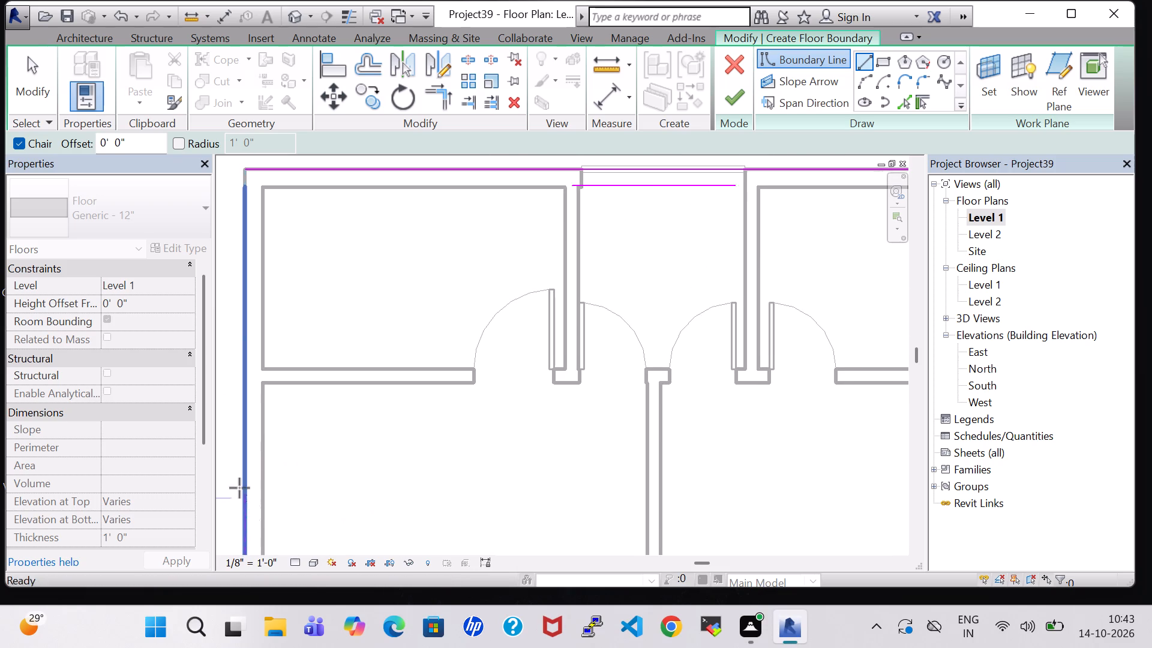
left_click(247, 172)
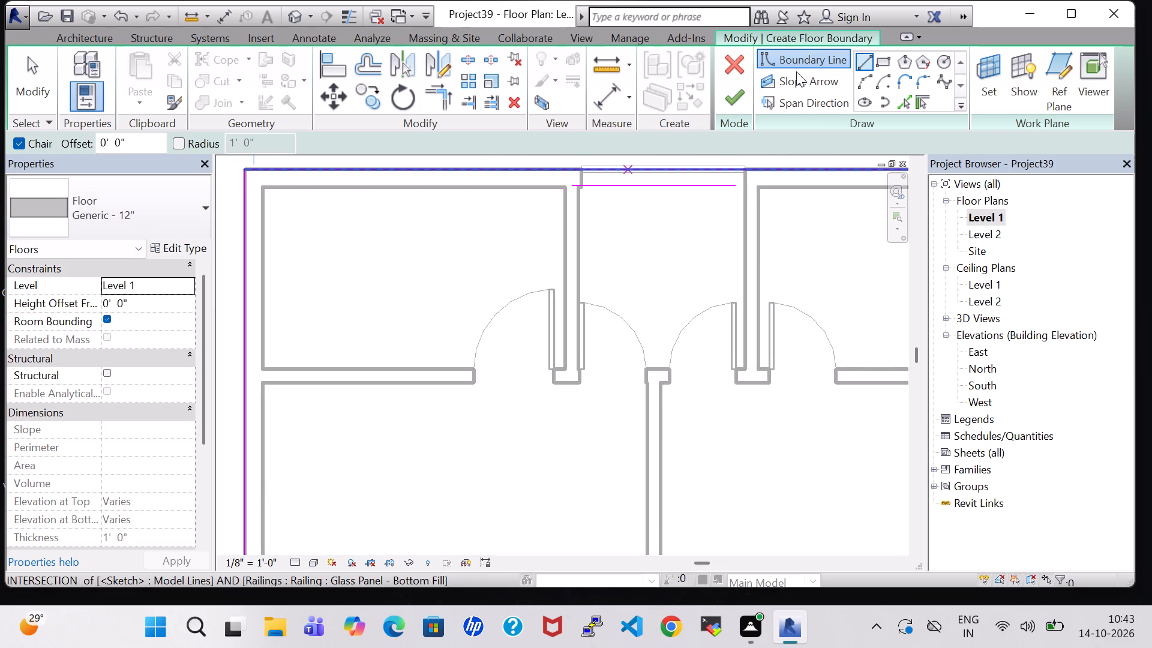
left_click(739, 105)
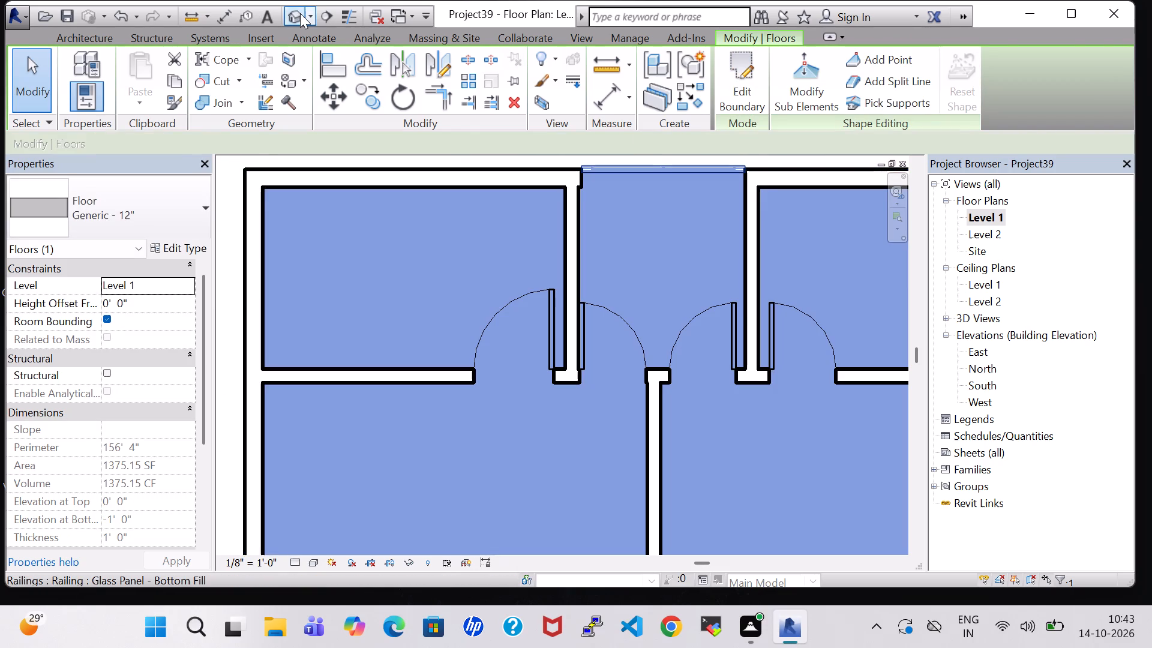
Examine the new floor, the stair and car areas and the narrow side passage of the house in 3D.
left_click(300, 13)
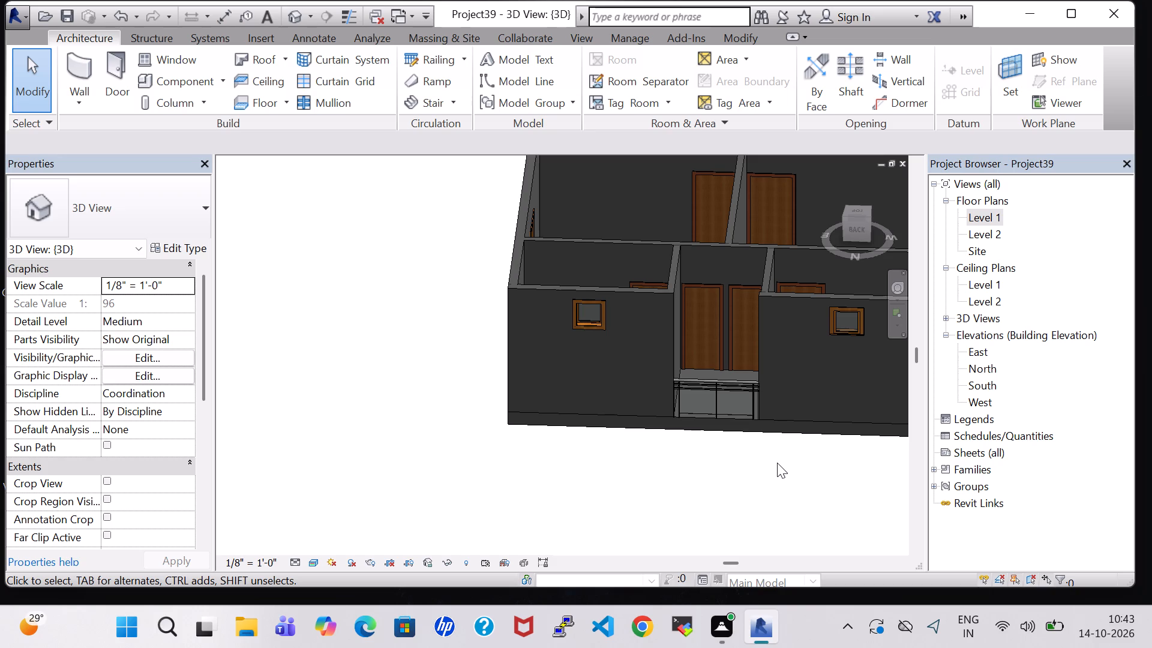
middle_click_drag(777, 463, 724, 554)
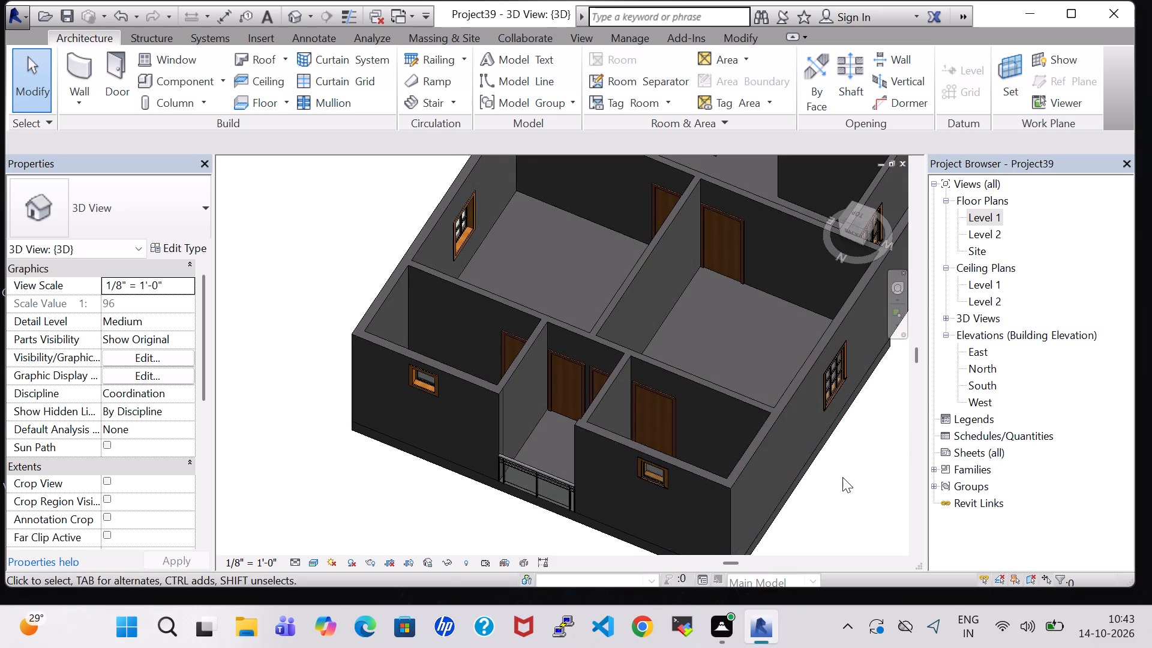
middle_click_drag(842, 477, 712, 504)
middle_click_drag(815, 406, 655, 431)
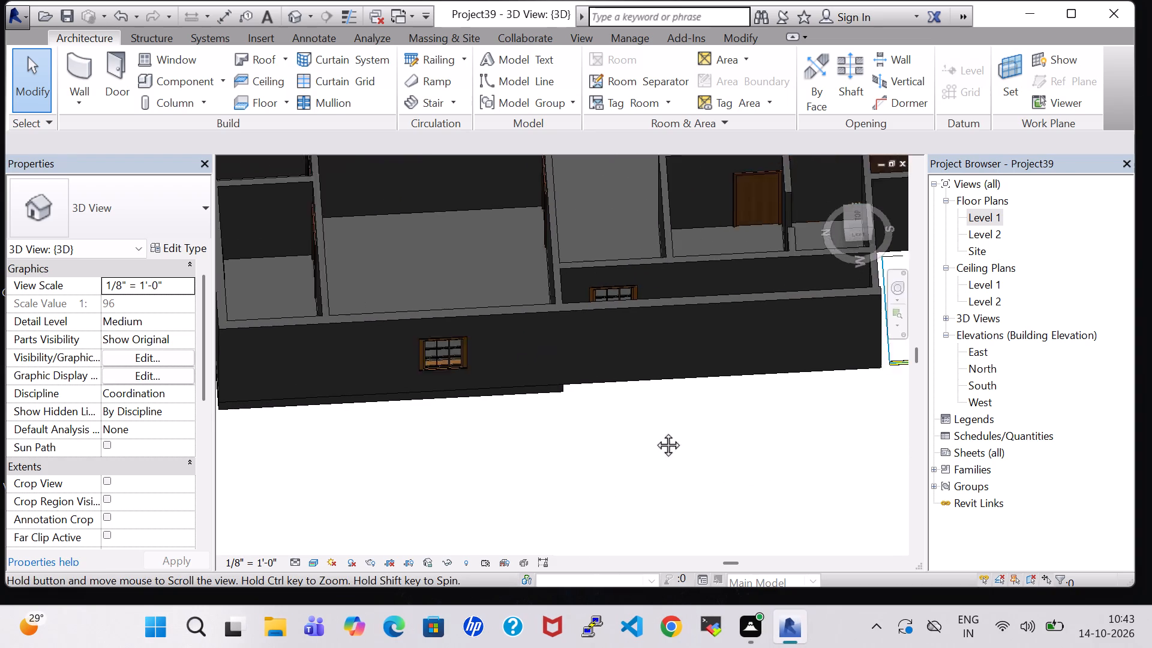
middle_click_drag(655, 431, 534, 422)
middle_click_drag(697, 428, 472, 430, "shift")
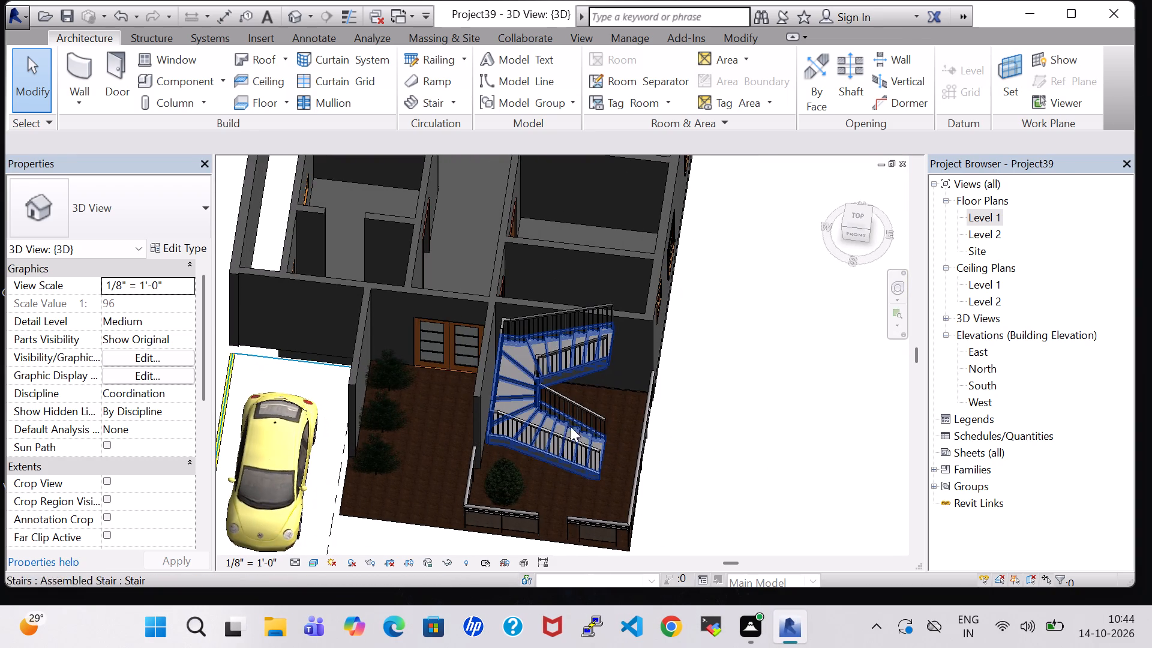
middle_click_drag(763, 459, 716, 349)
middle_click_drag(640, 305, 729, 416)
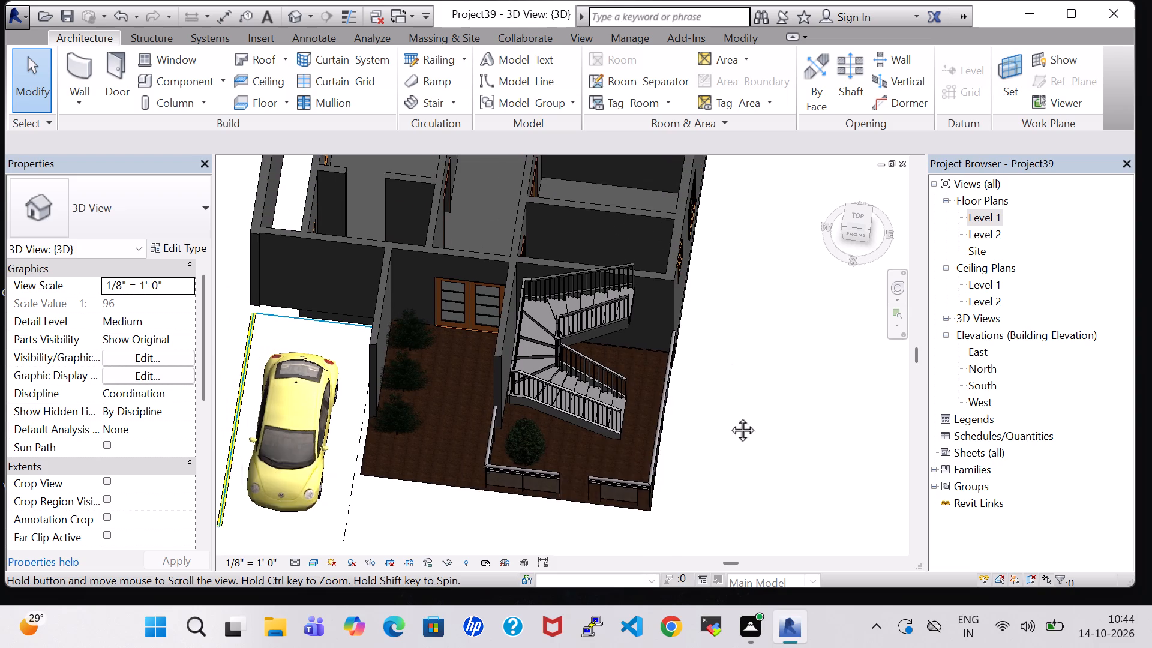
middle_click_drag(729, 416, 741, 433)
middle_click_drag(801, 290, 802, 302, "shift")
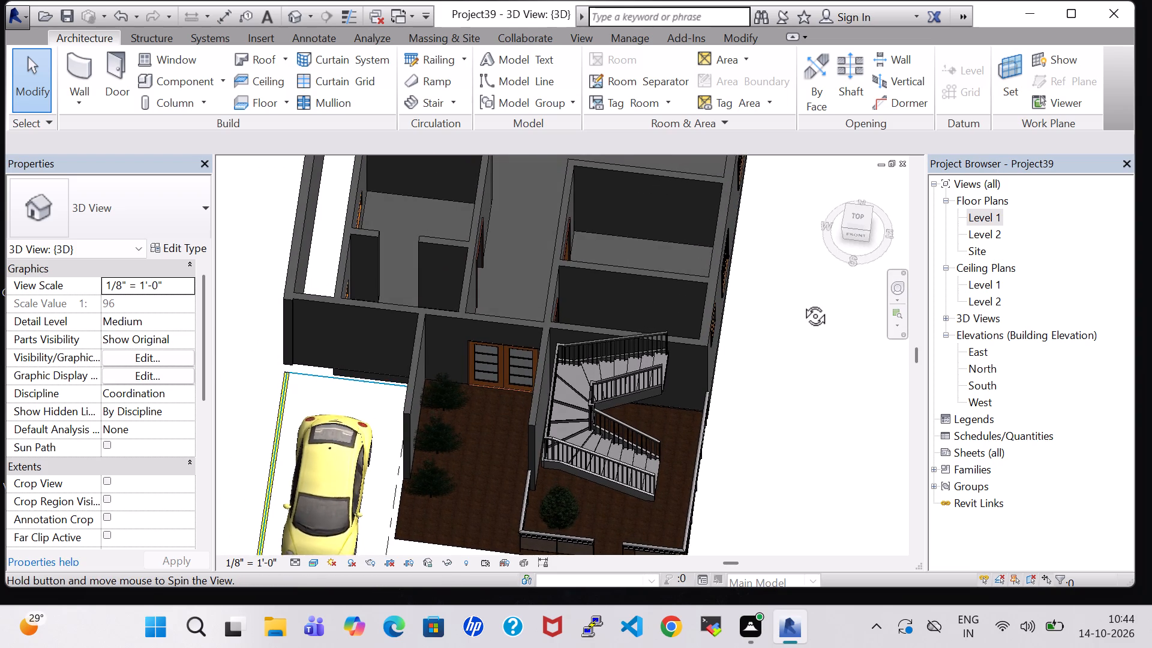
middle_click_drag(802, 302, 807, 398, "shift")
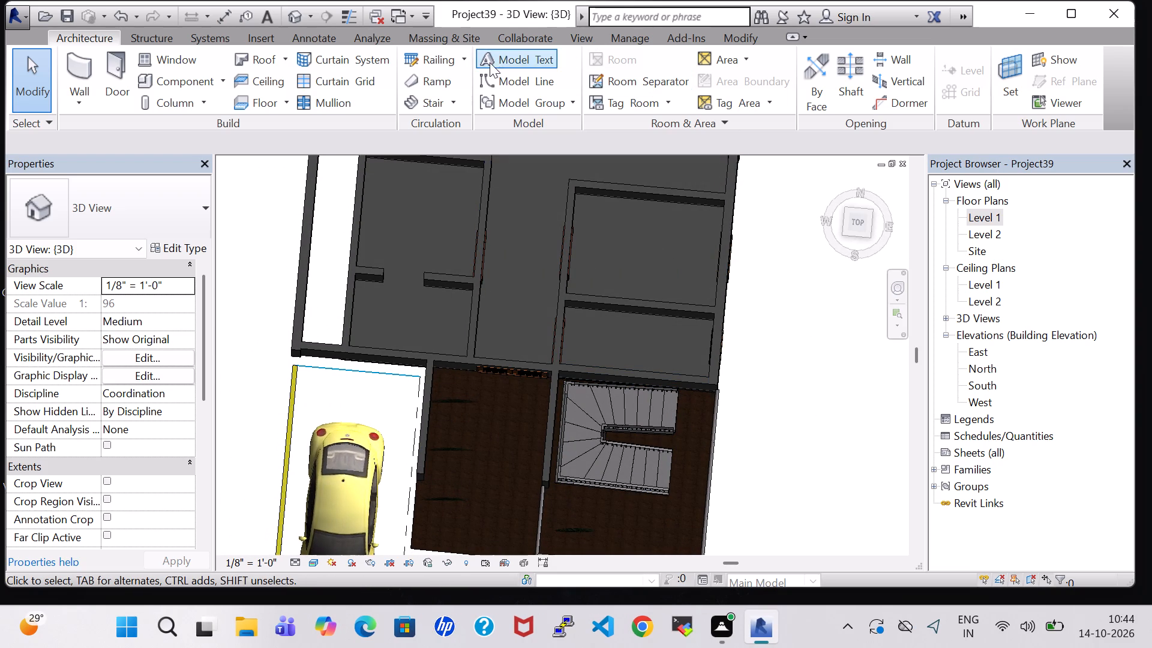
Create a toposurface at 0' 0" elevation through the four corners of the narrow open passage along the west wall.
left_click(423, 37)
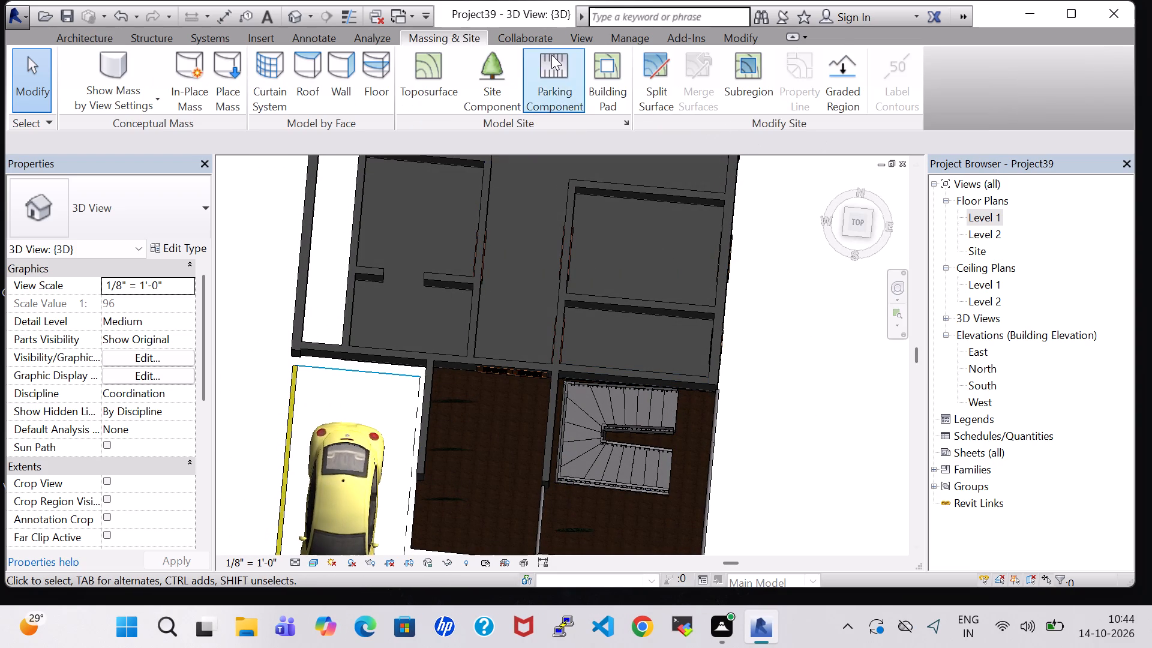
left_click(418, 76)
middle_click_drag(323, 209, 352, 406)
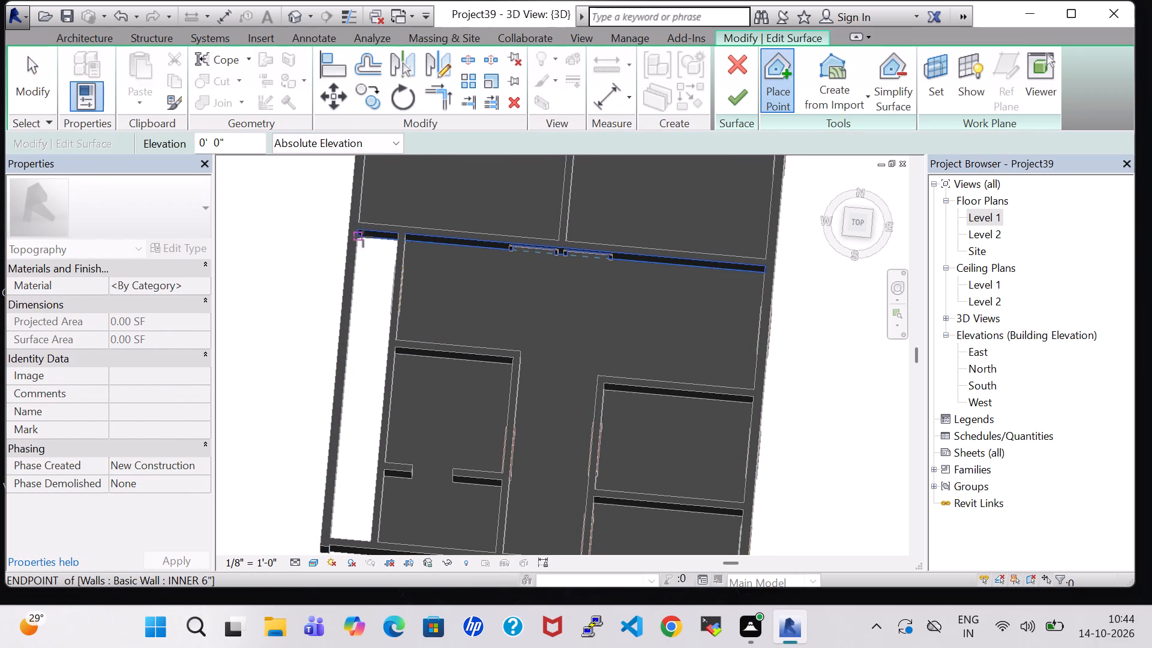
left_click(361, 237)
left_click(398, 241)
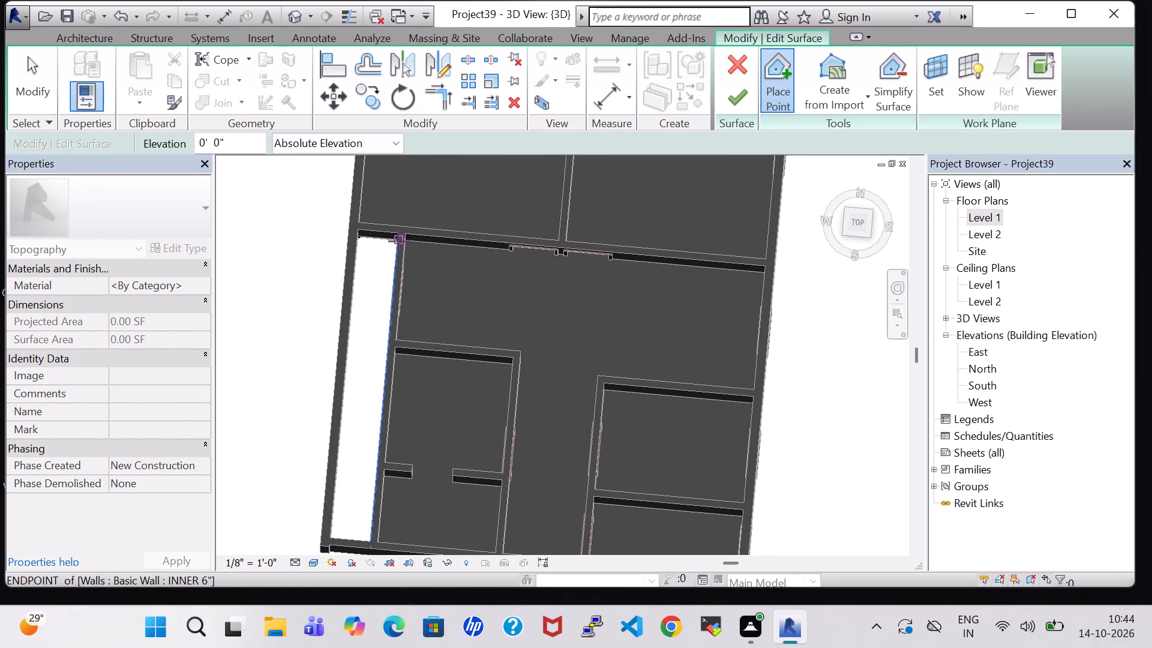
left_click(370, 542)
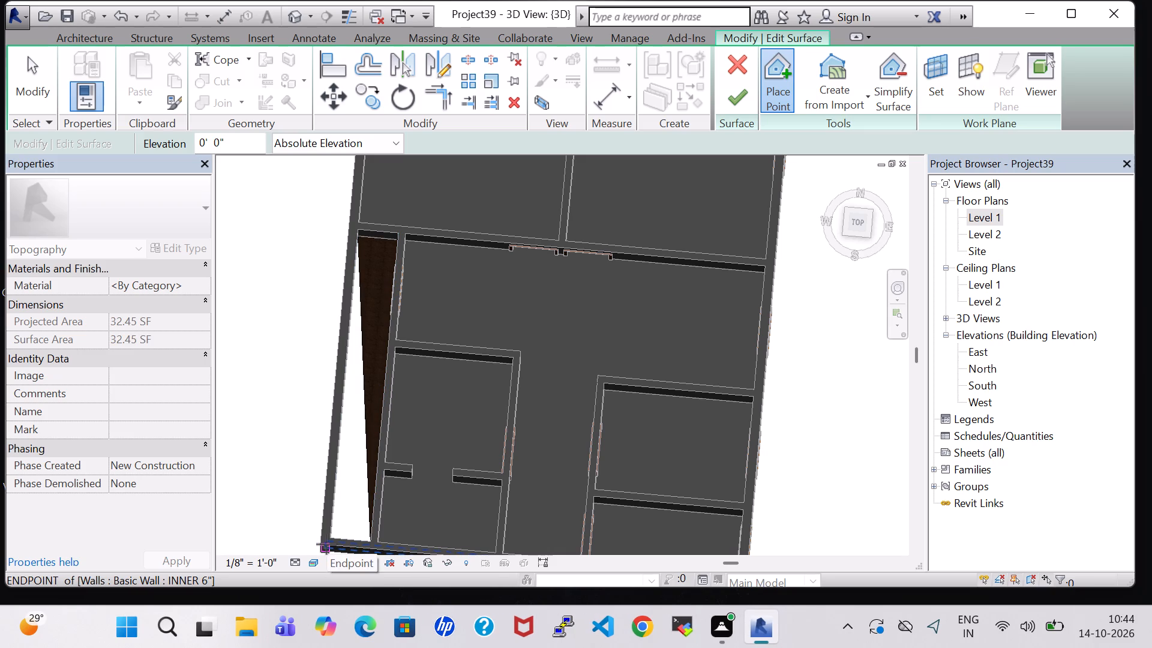
left_click(325, 544)
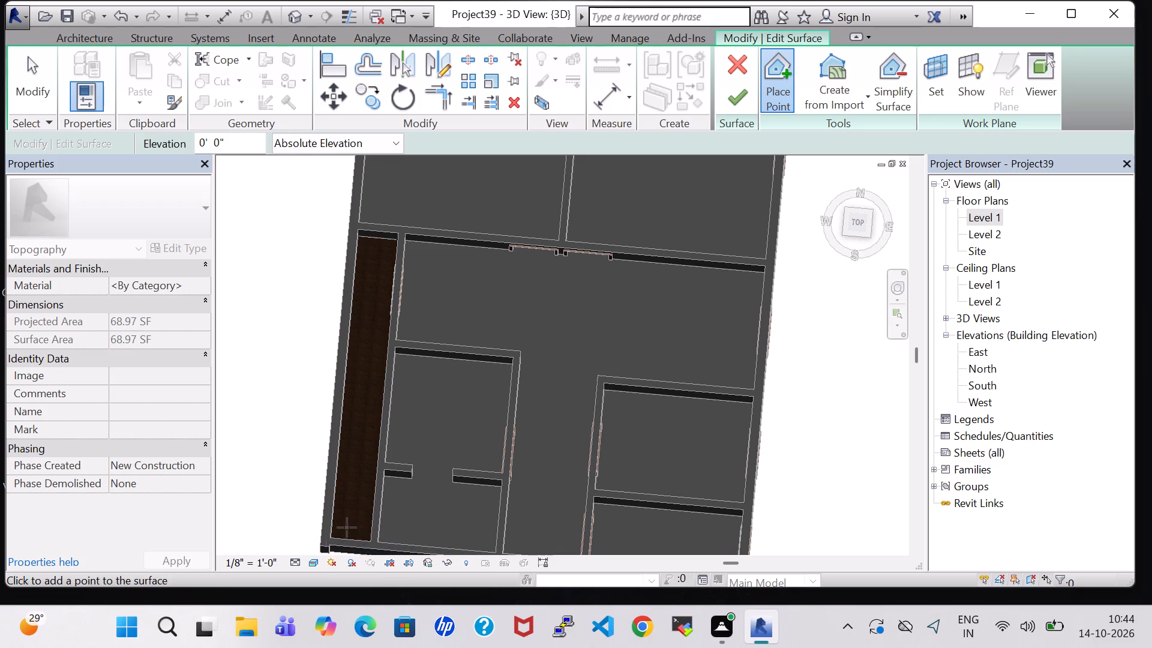
left_click(741, 106)
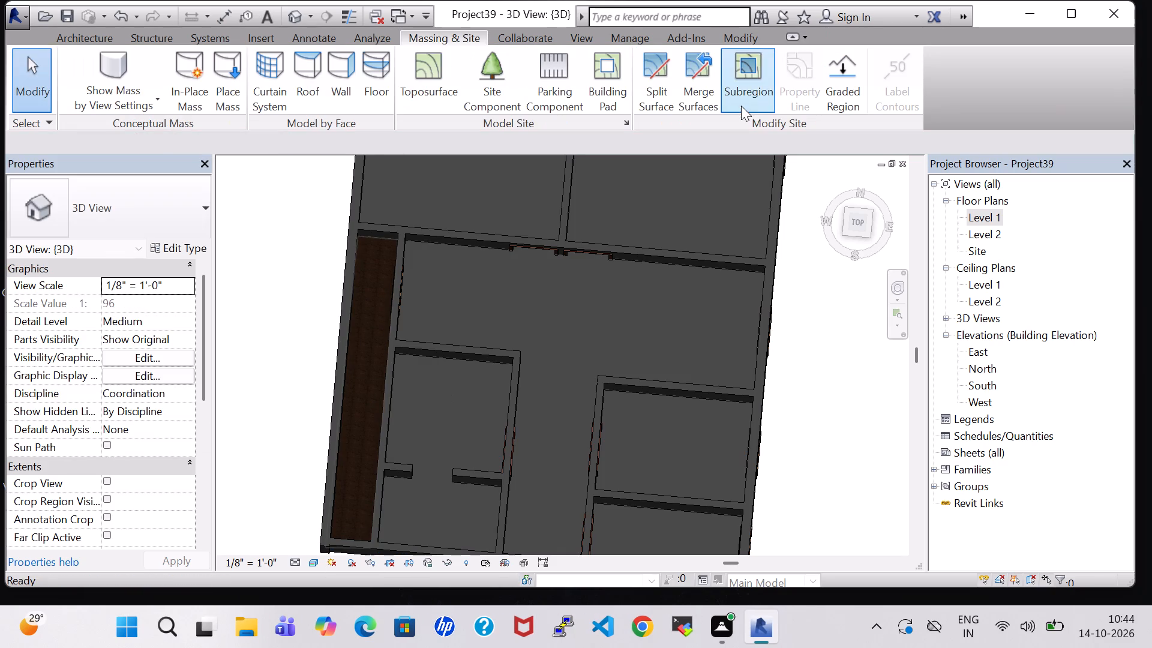
Examine the side passage ground surface and the wall closing its south end in 3D.
middle_click_drag(821, 441, 787, 369, "shift")
scroll(821, 441, "up", 1, "shift")
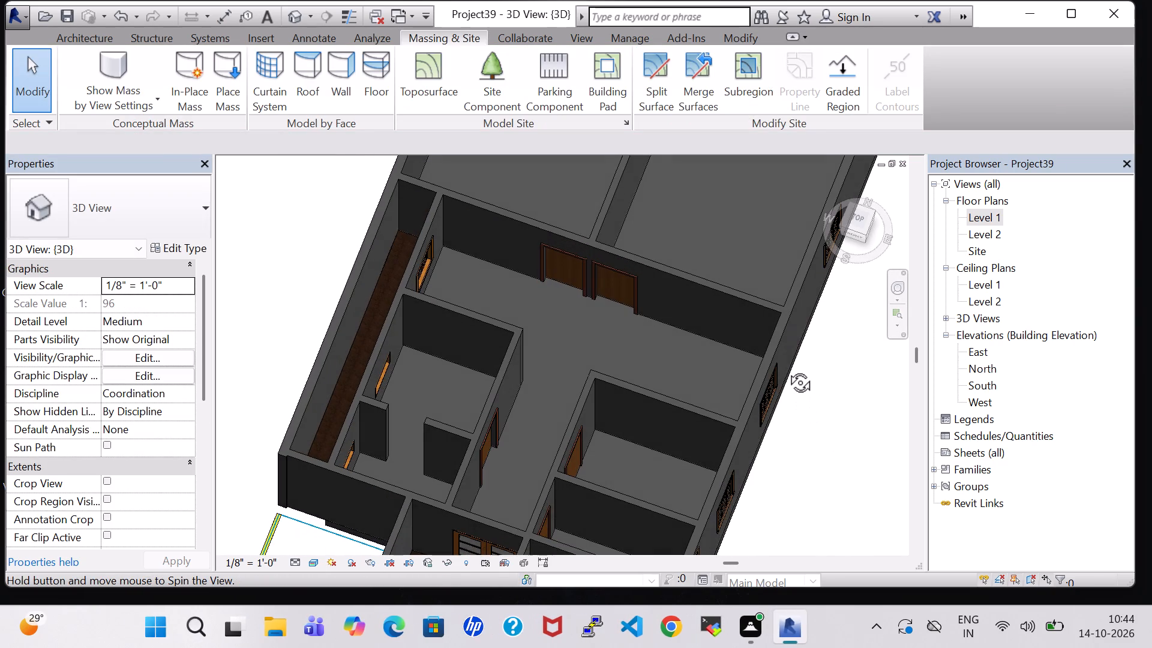
middle_click_drag(787, 369, 792, 369, "shift")
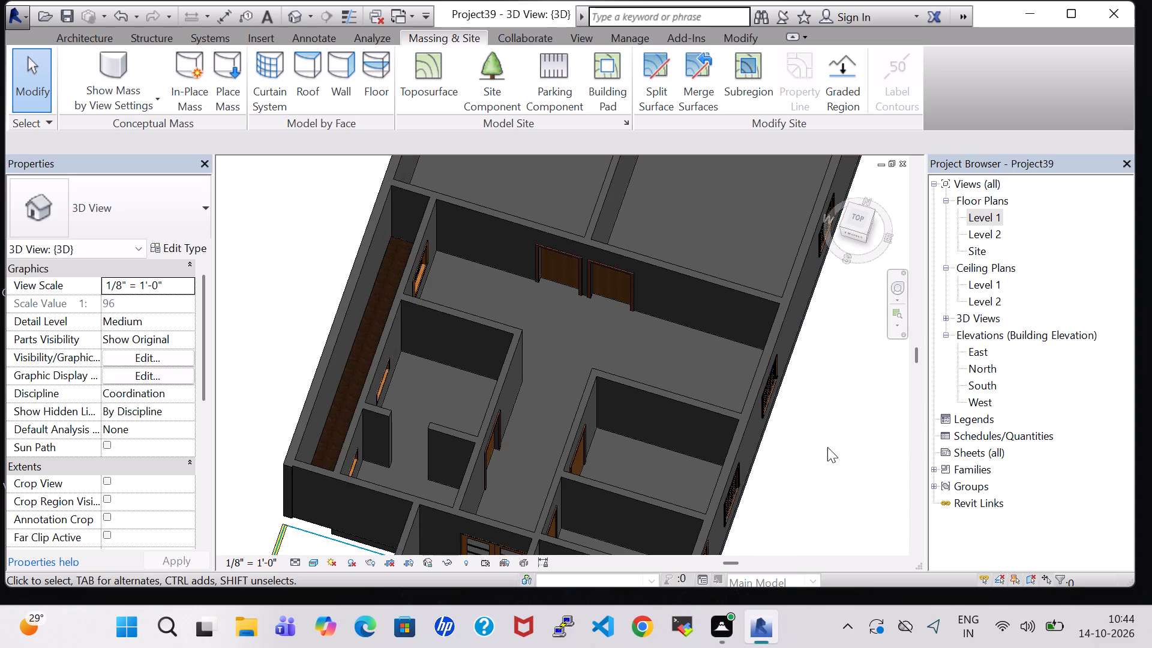
middle_click_drag(827, 444, 822, 372)
middle_click_drag(822, 372, 874, 362, "shift")
middle_click_drag(874, 362, 836, 346, "shift")
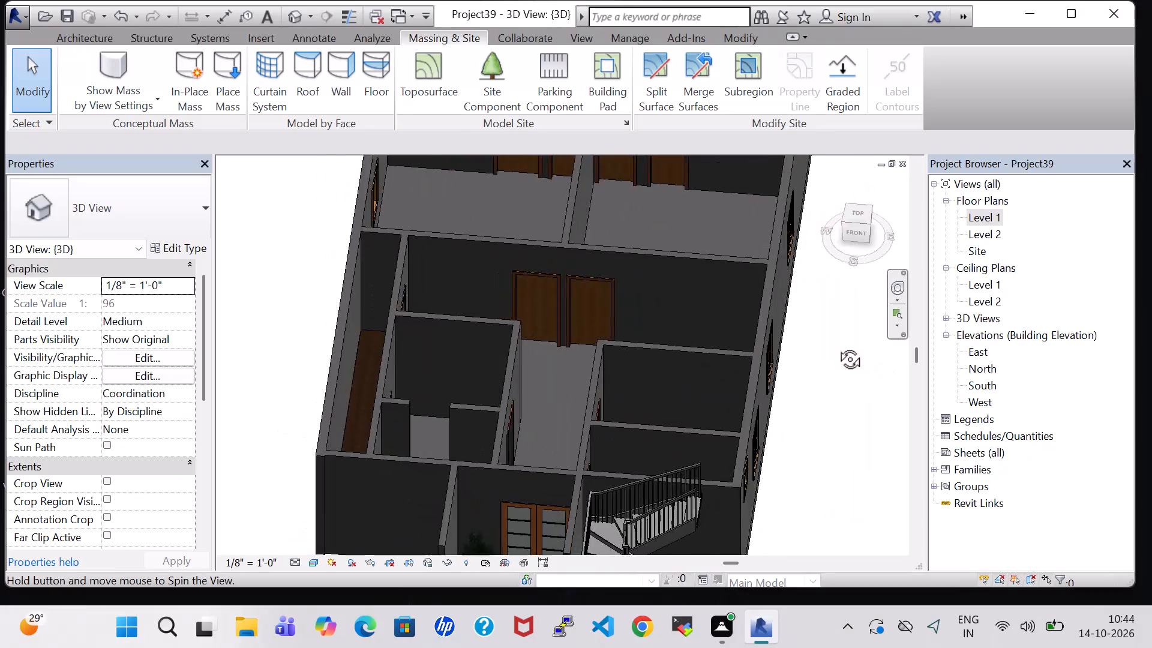
middle_click_drag(836, 346, 826, 301, "shift")
middle_click_drag(806, 470, 819, 470)
middle_click_drag(795, 466, 819, 466, "shift")
scroll(819, 466, "up", 1)
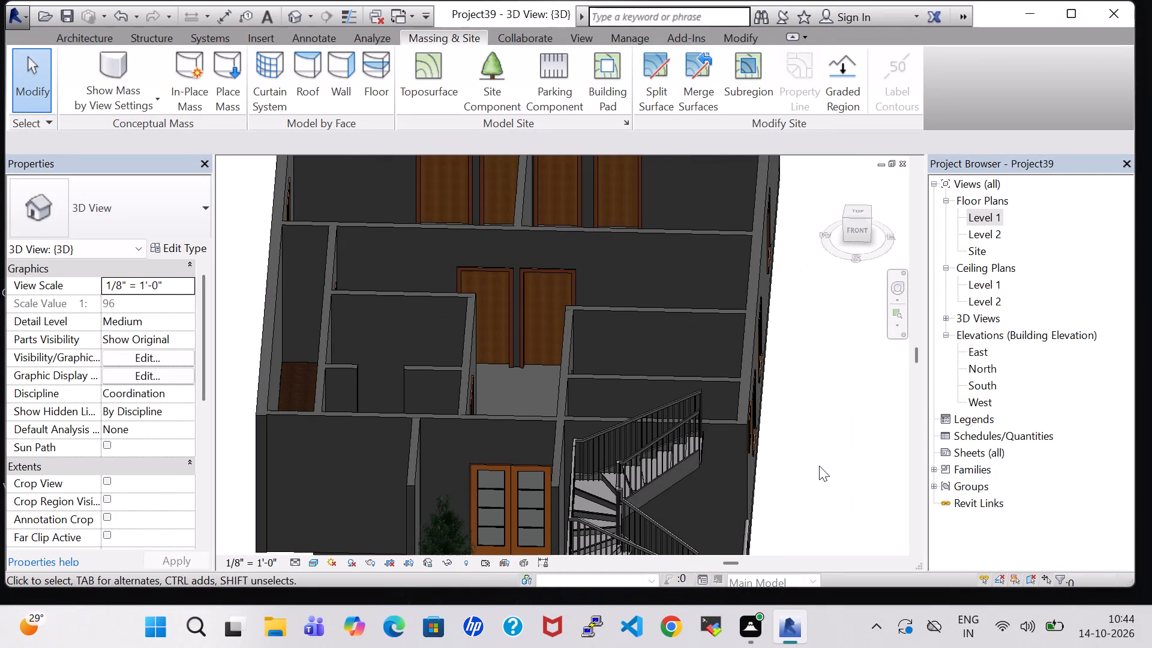
scroll(819, 466, "down", 2)
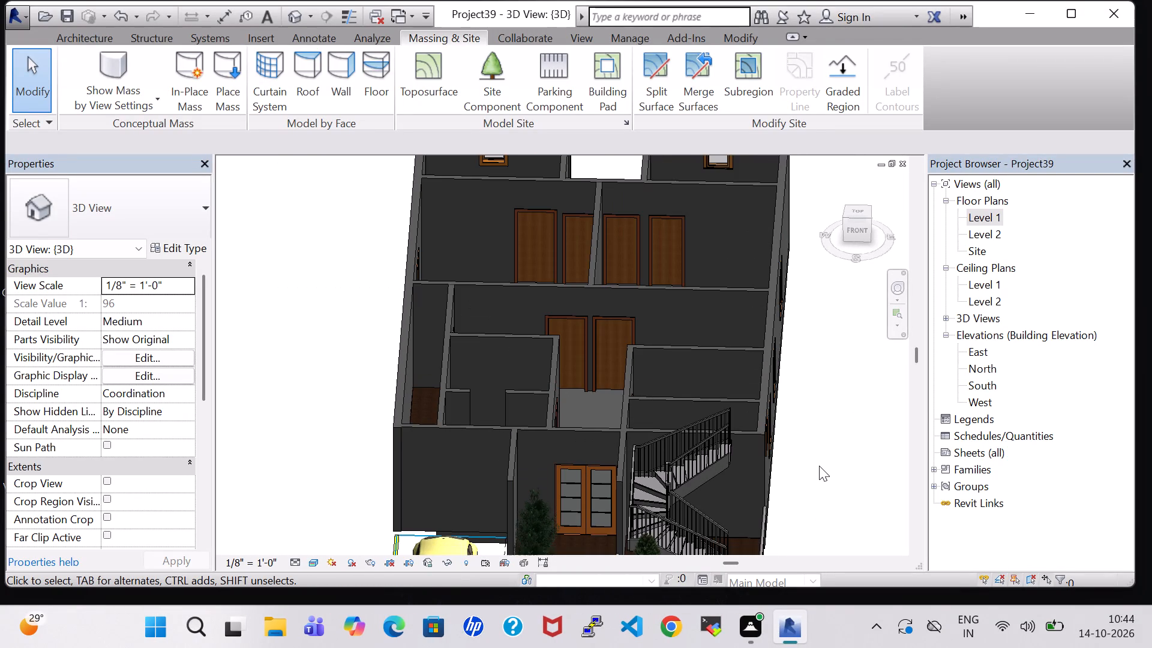
On Level 1, split with a 0' 1" joint gap the entrance wall at the passage's inner wall and the west exterior wall near its south end.
left_click(429, 431)
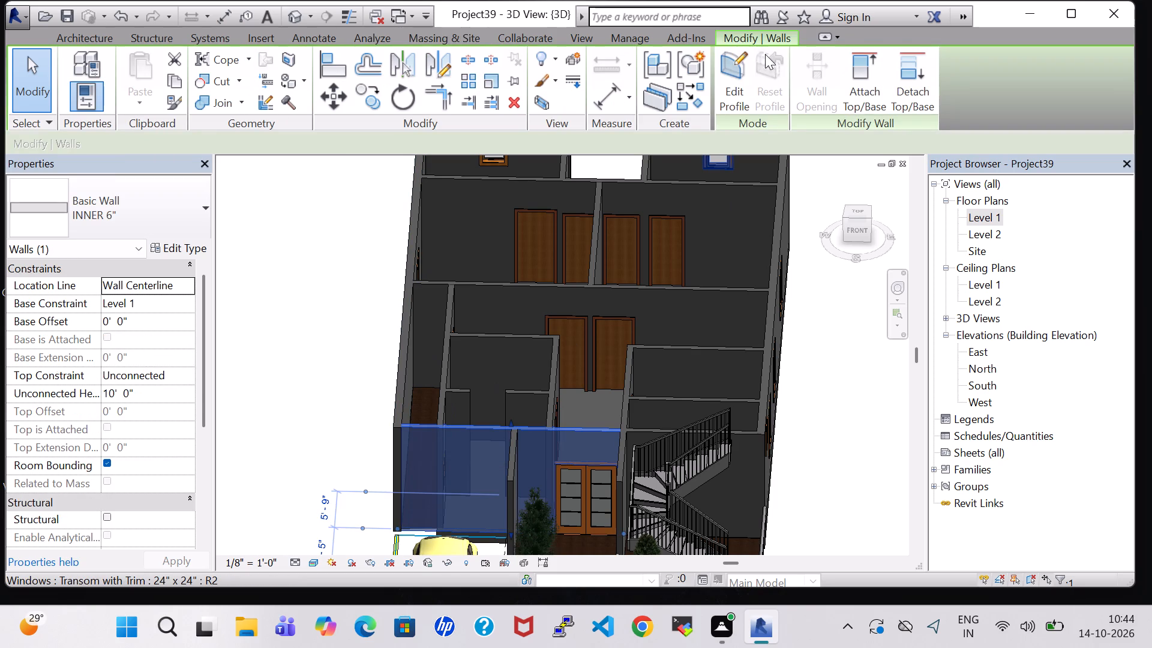
double_click(985, 214)
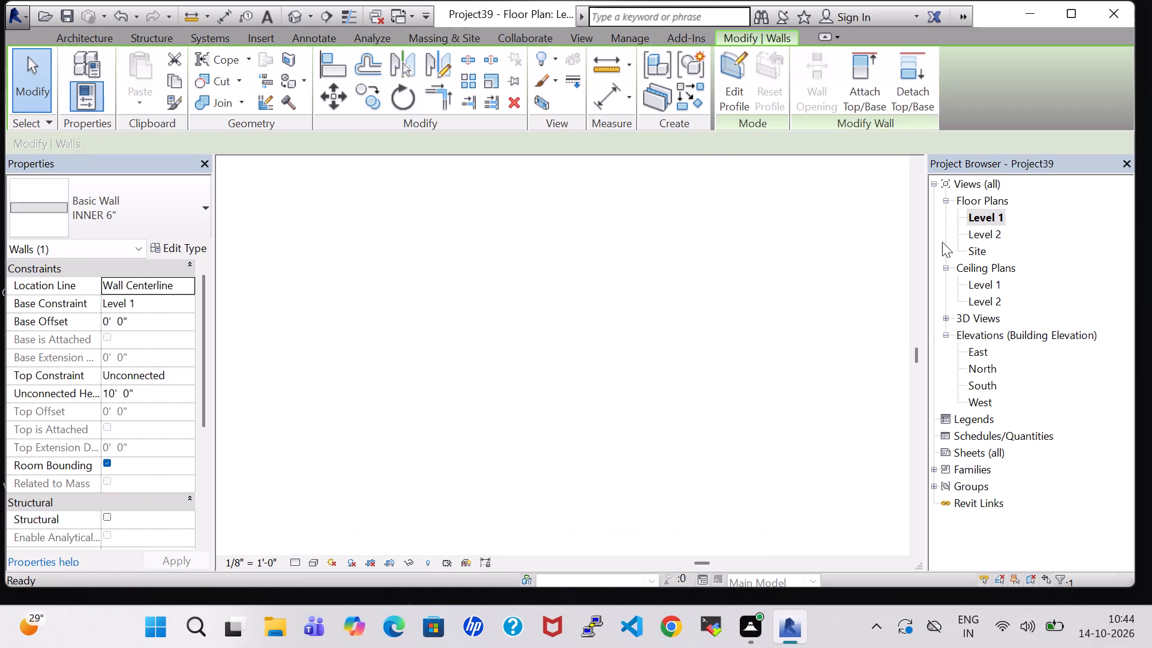
scroll(481, 362, "down", 3)
middle_click_drag(548, 588, 565, 248)
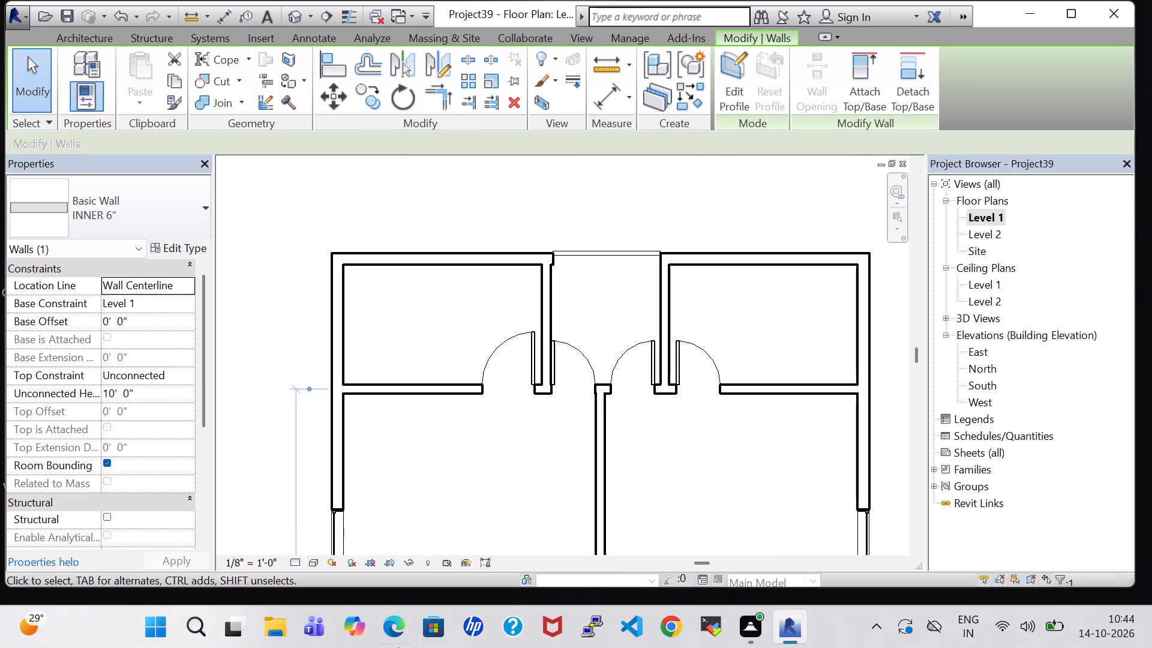
middle_click_drag(398, 647, 362, 610)
middle_click_drag(431, 526, 489, 280)
scroll(463, 528, "down", 1)
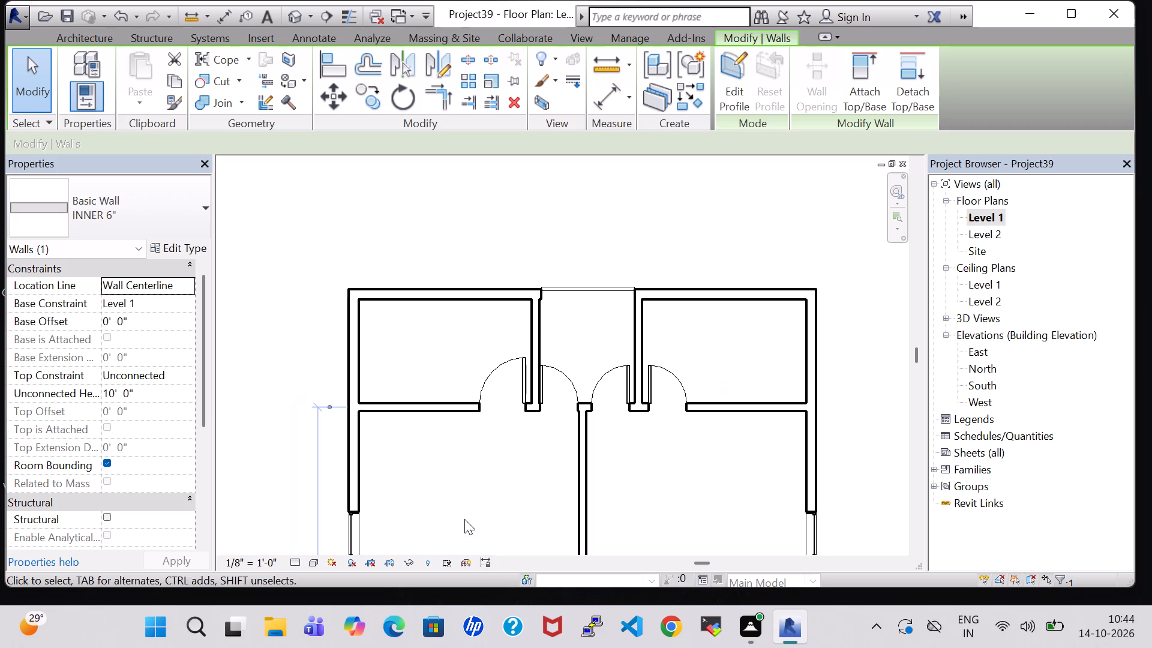
middle_click_drag(466, 516, 484, 289)
scroll(498, 490, "down", 3)
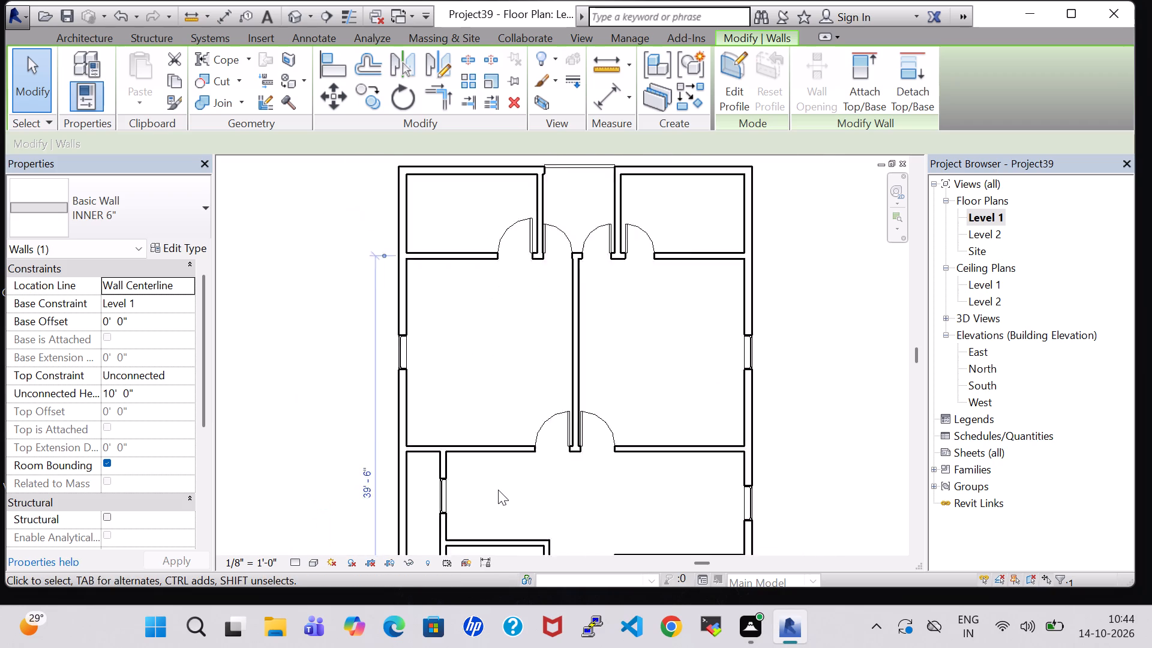
middle_click_drag(499, 490, 512, 284)
left_click(792, 235)
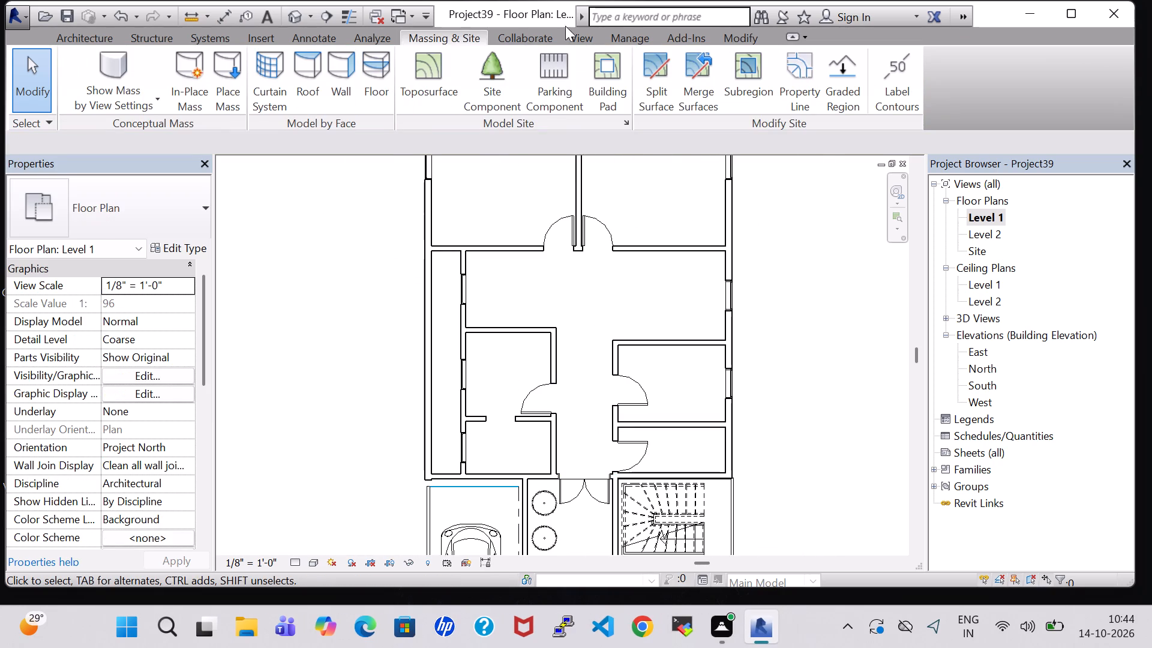
left_click(750, 35)
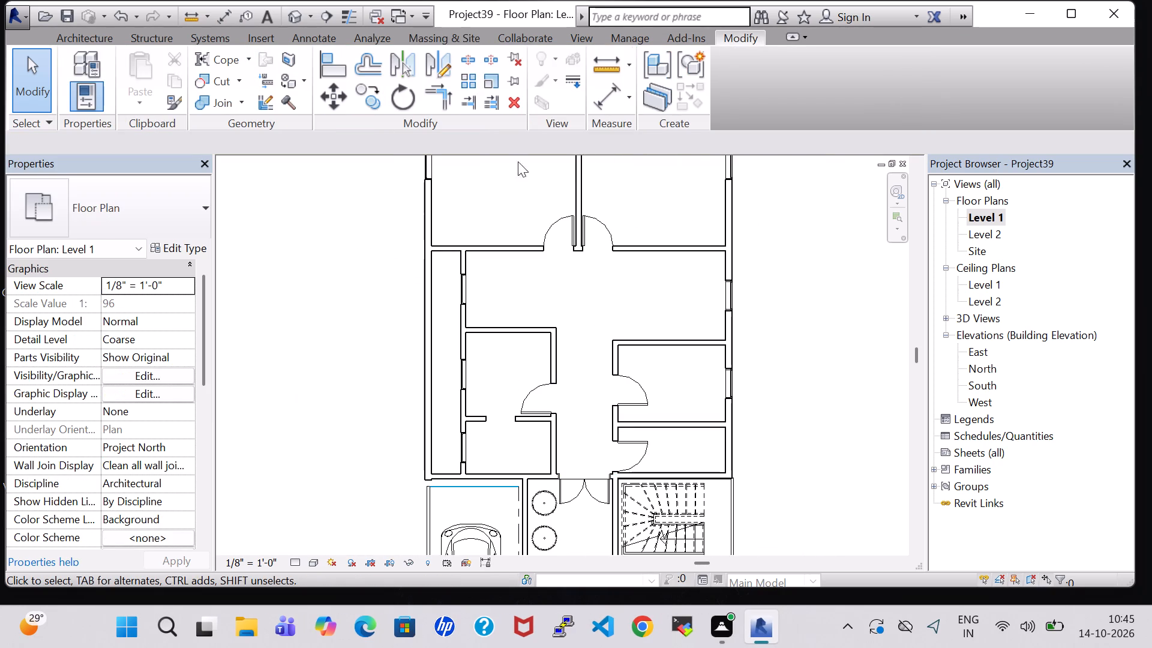
left_click(500, 57)
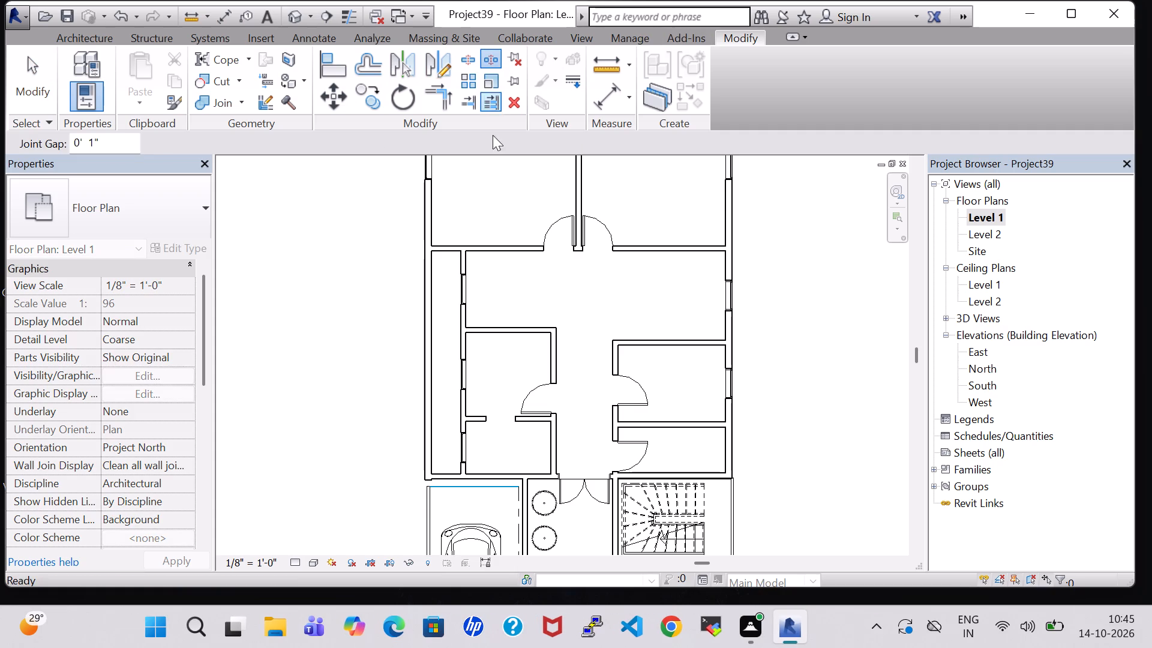
scroll(457, 474, "up", 8)
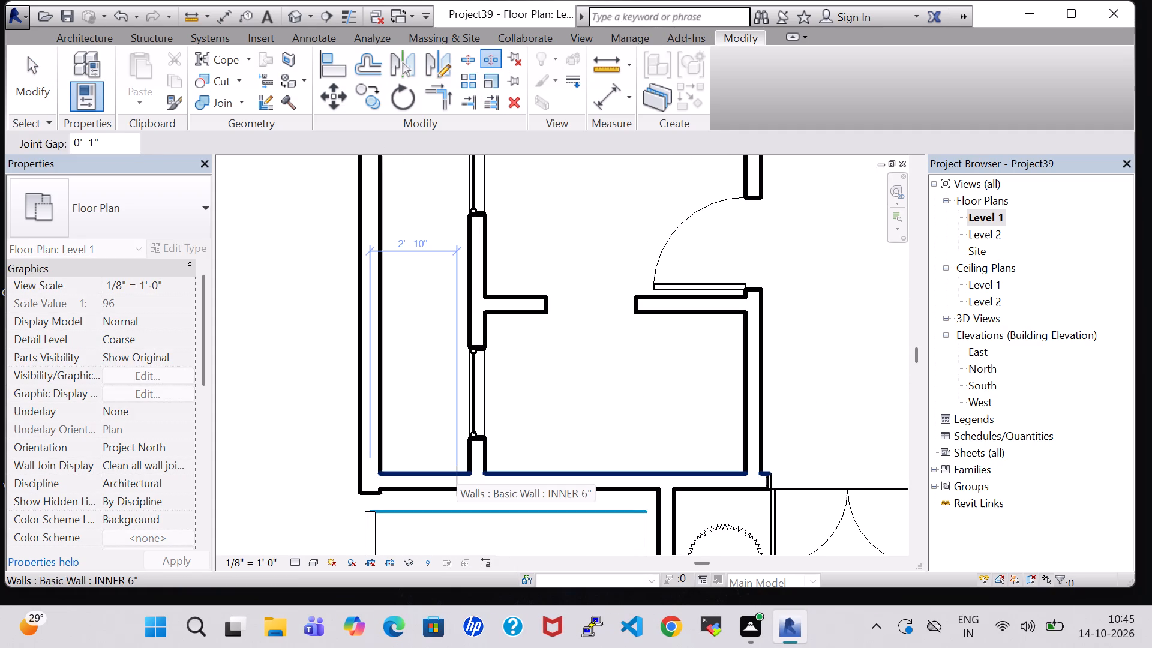
left_click(469, 473)
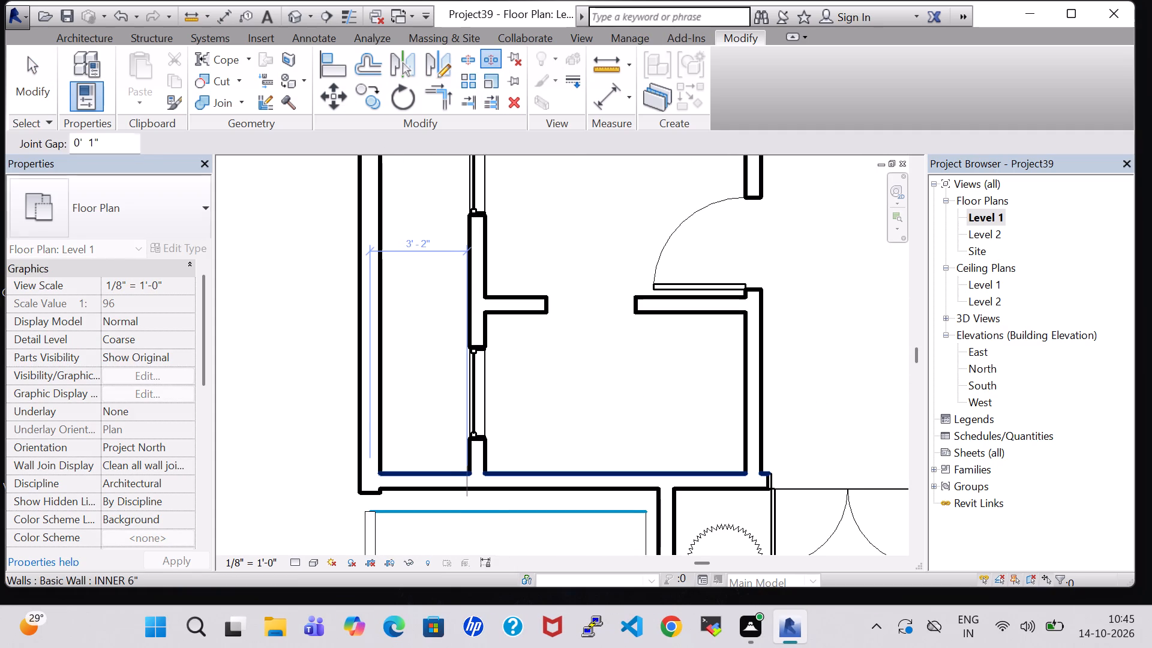
left_click(365, 473)
key("Escape")
key("Escape")
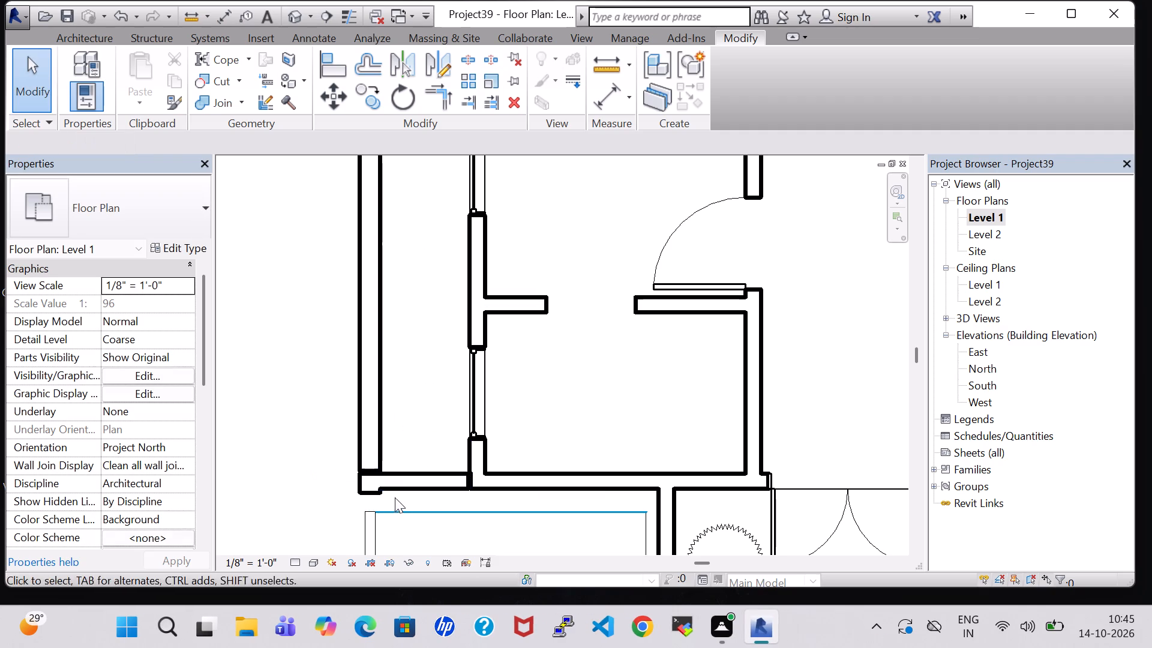
Delete the wall segment across the passage's south end and the short leftover stub of the west exterior wall.
left_click(395, 492)
key("Delete")
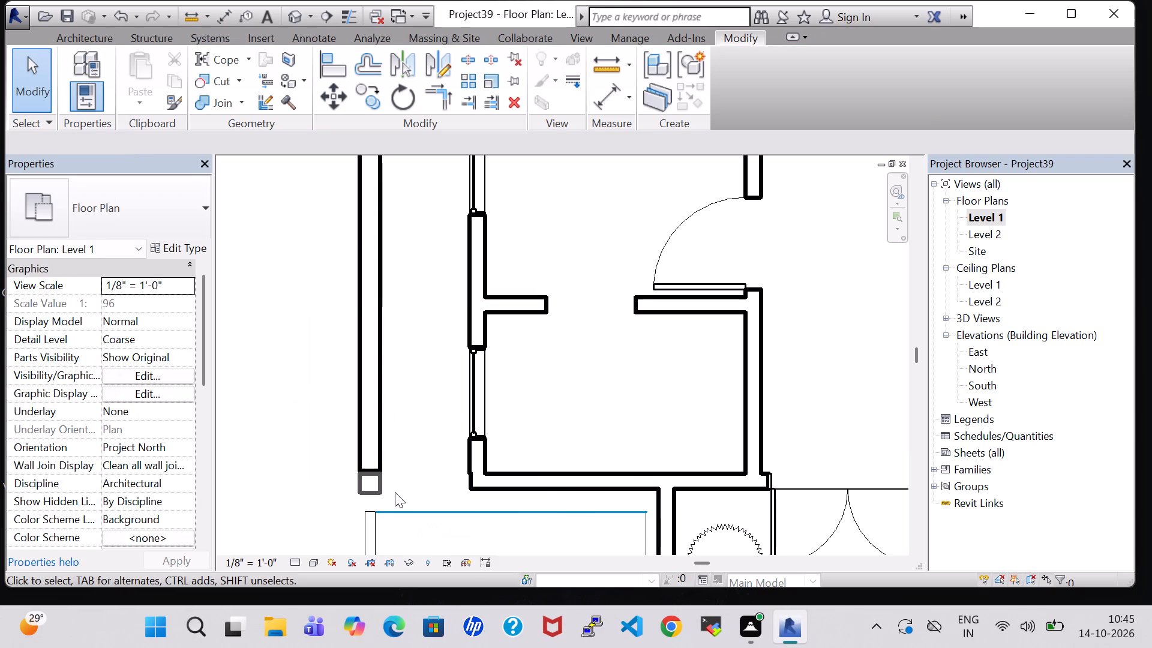
left_click(382, 485)
key("Delete")
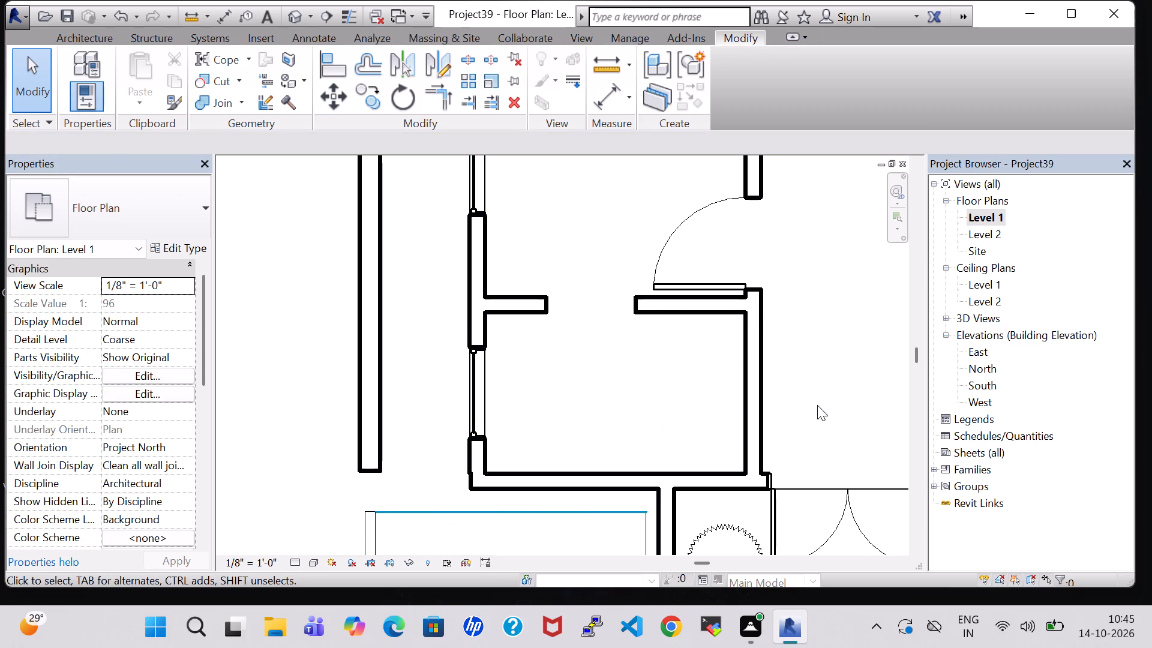
Nudge the west exterior wall slightly south so its end lines up with the entrance wall.
left_click(368, 471)
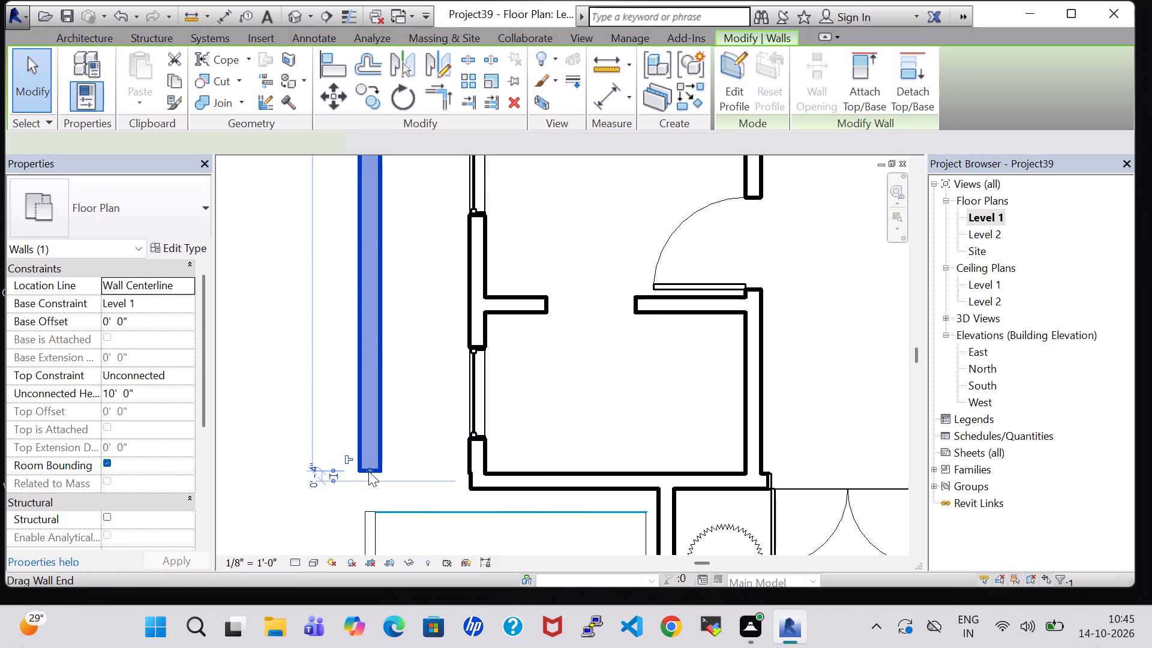
key("Down")
key("Down")
scroll(368, 471, "down", 5)
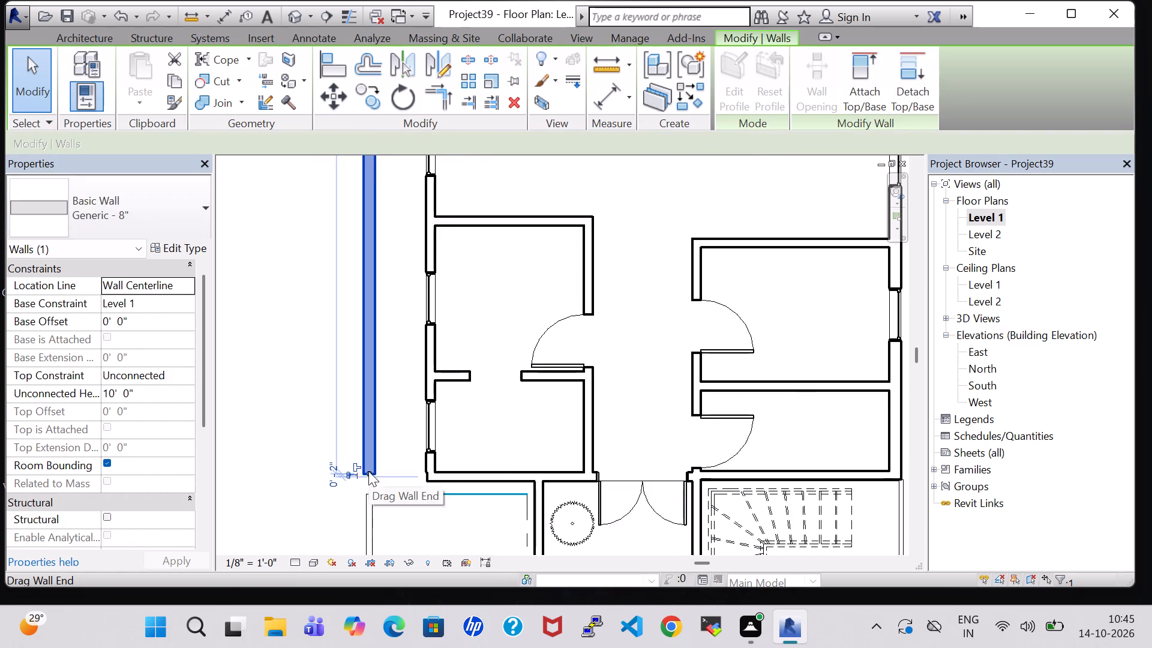
scroll(368, 471, "down", 4)
key("Down")
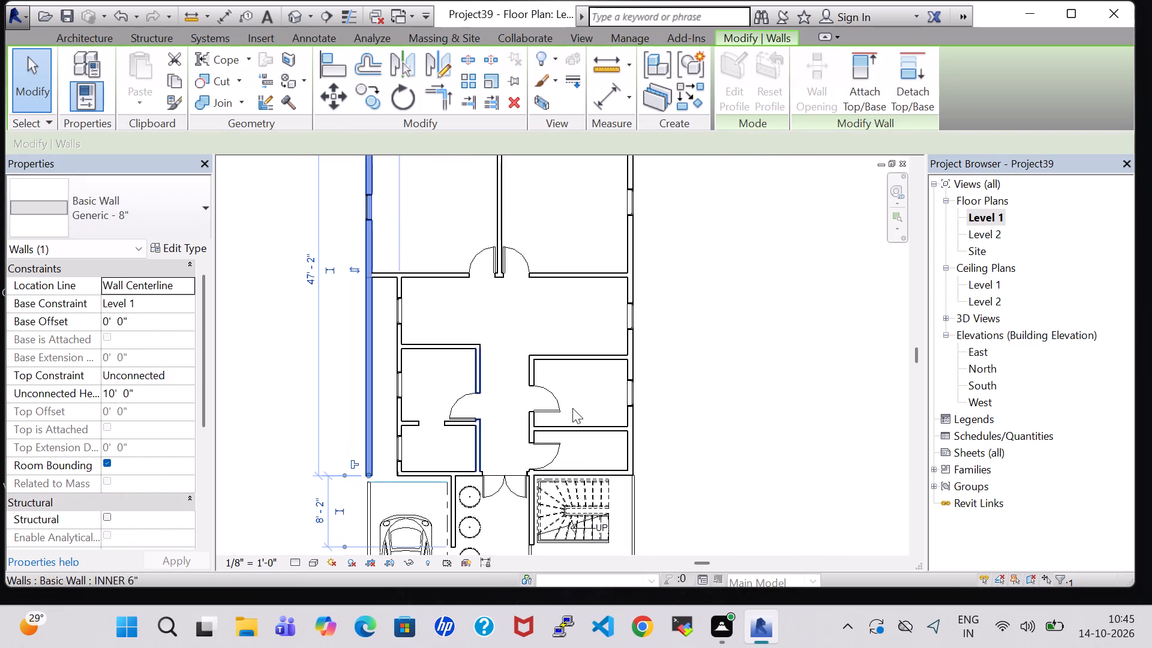
left_click(713, 382)
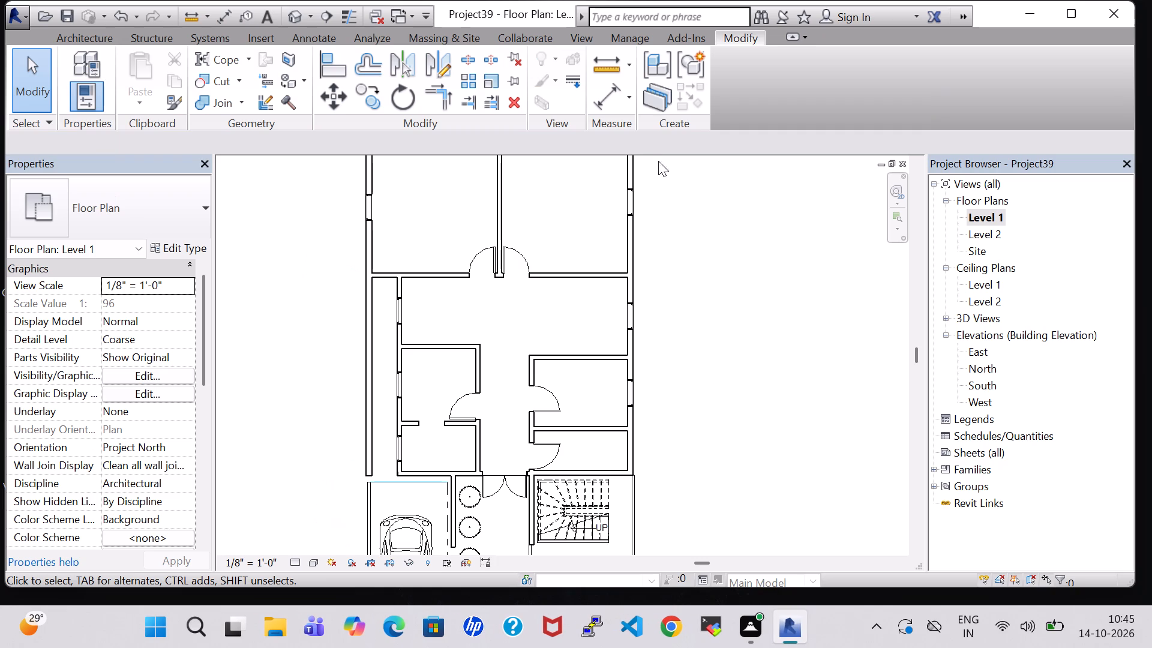
Split the west exterior wall with a 0' 1" joint gap at the side passage's north end on Level 1.
left_click(485, 61)
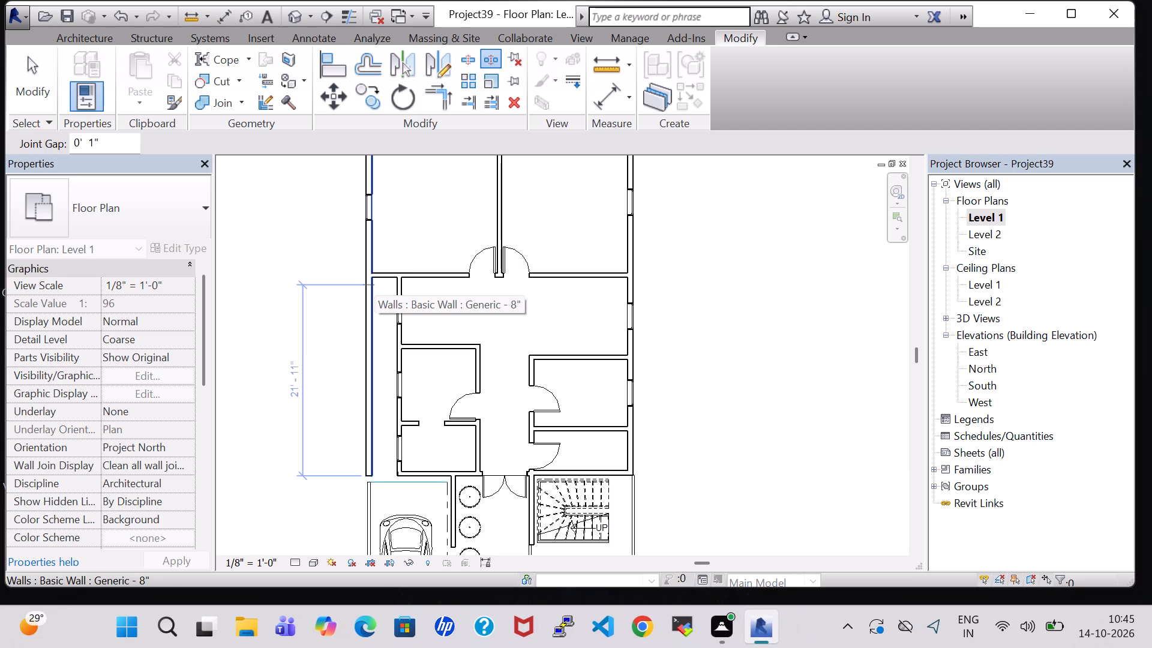
scroll(374, 284, "up", 3)
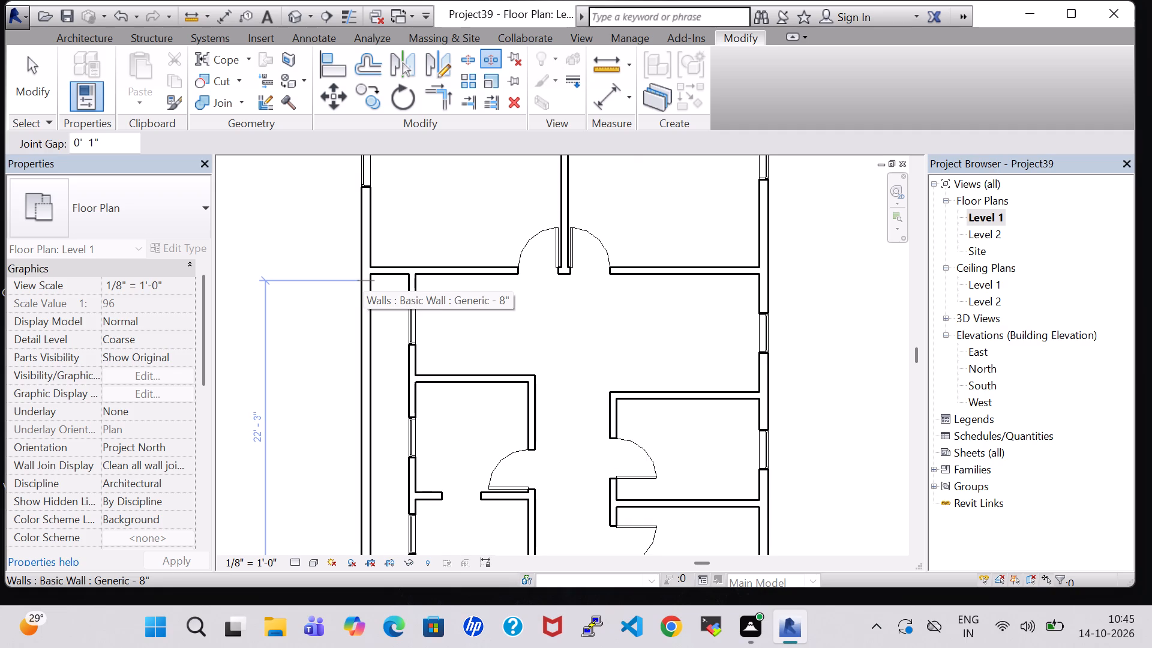
scroll(364, 283, "up", 6)
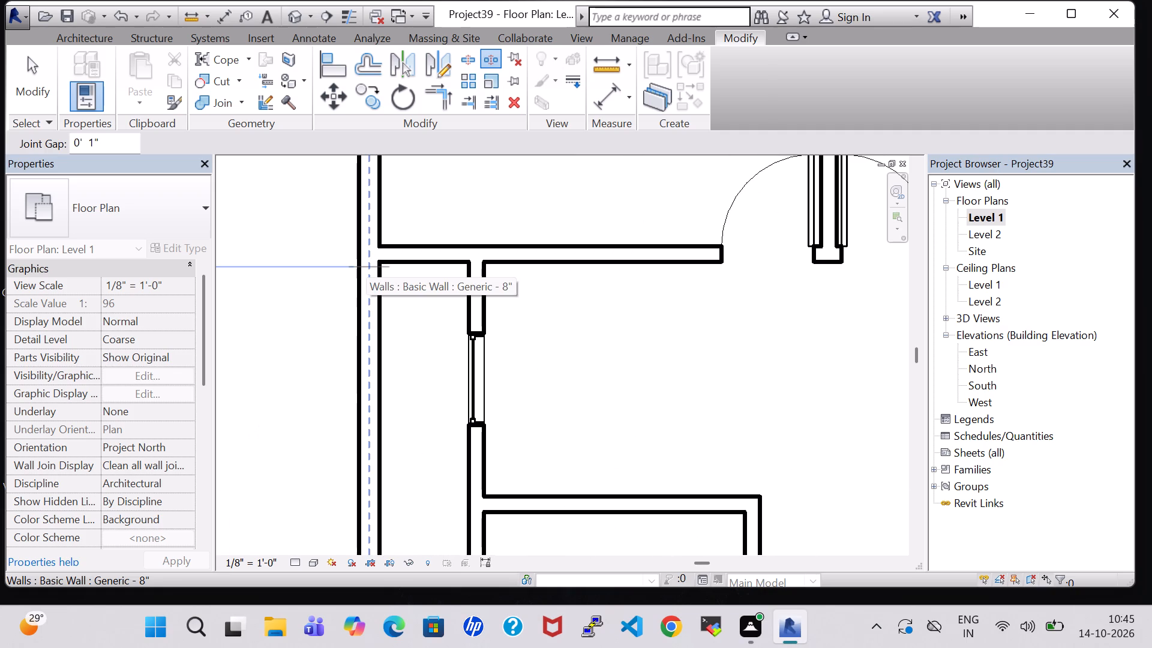
left_click(365, 265)
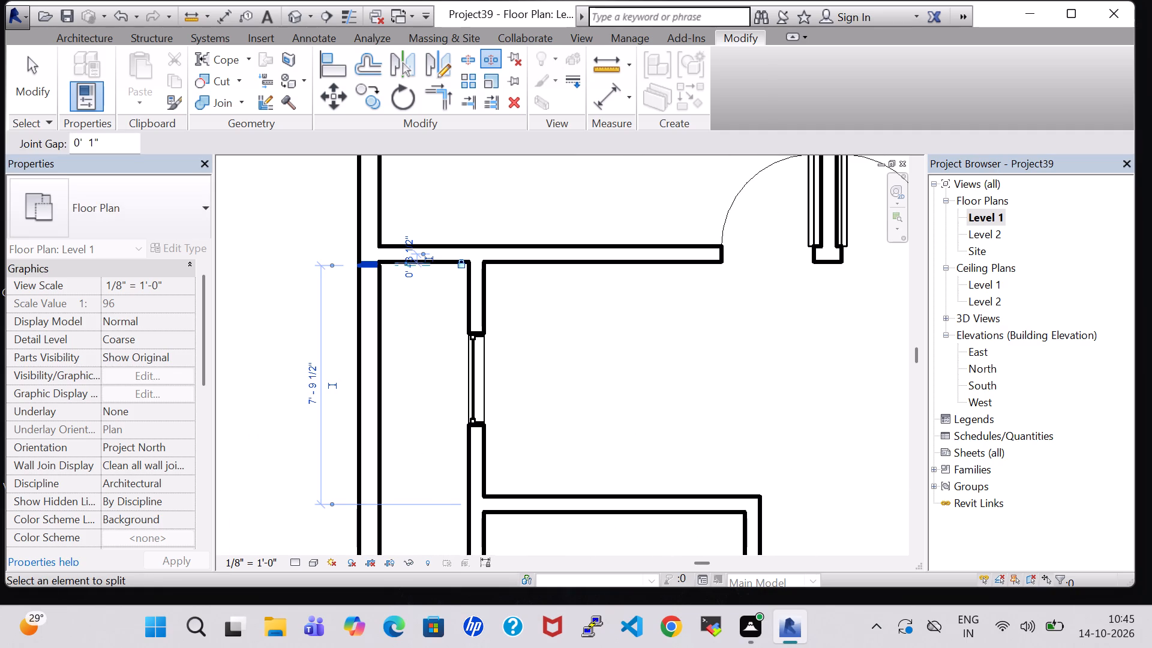
key("Escape")
key("Escape")
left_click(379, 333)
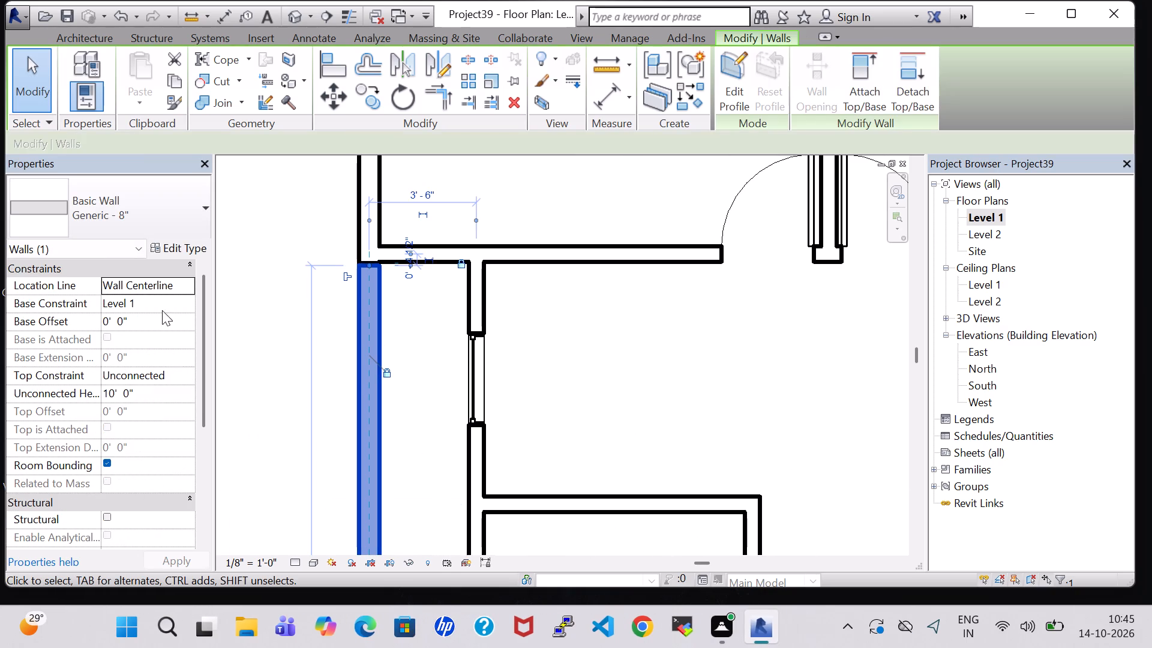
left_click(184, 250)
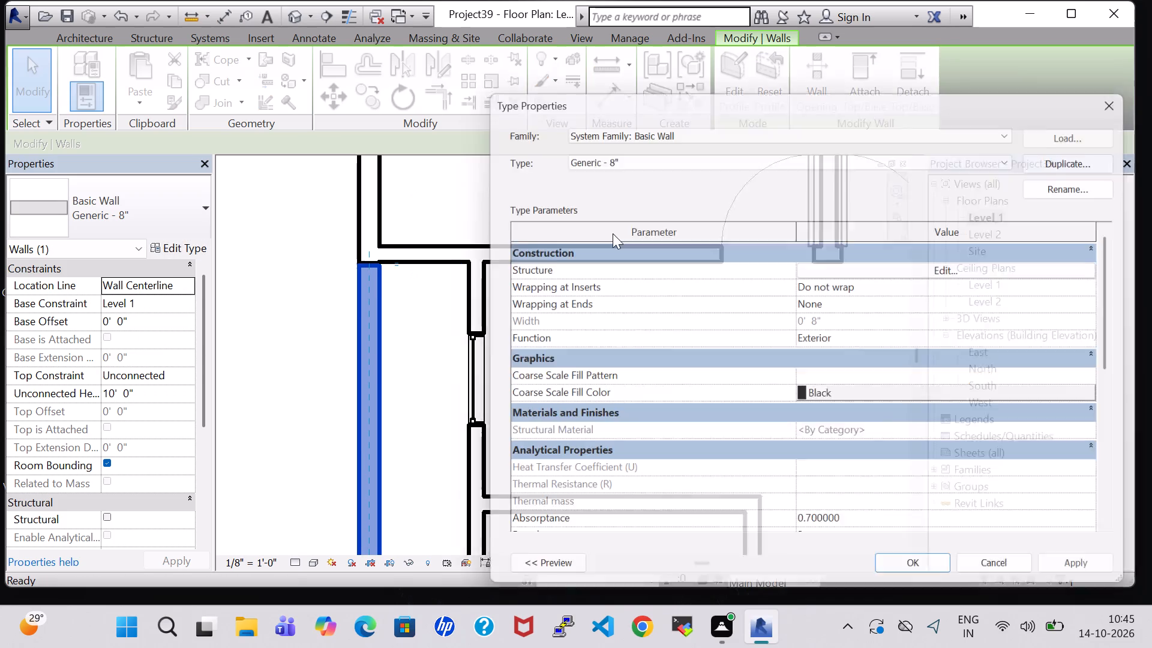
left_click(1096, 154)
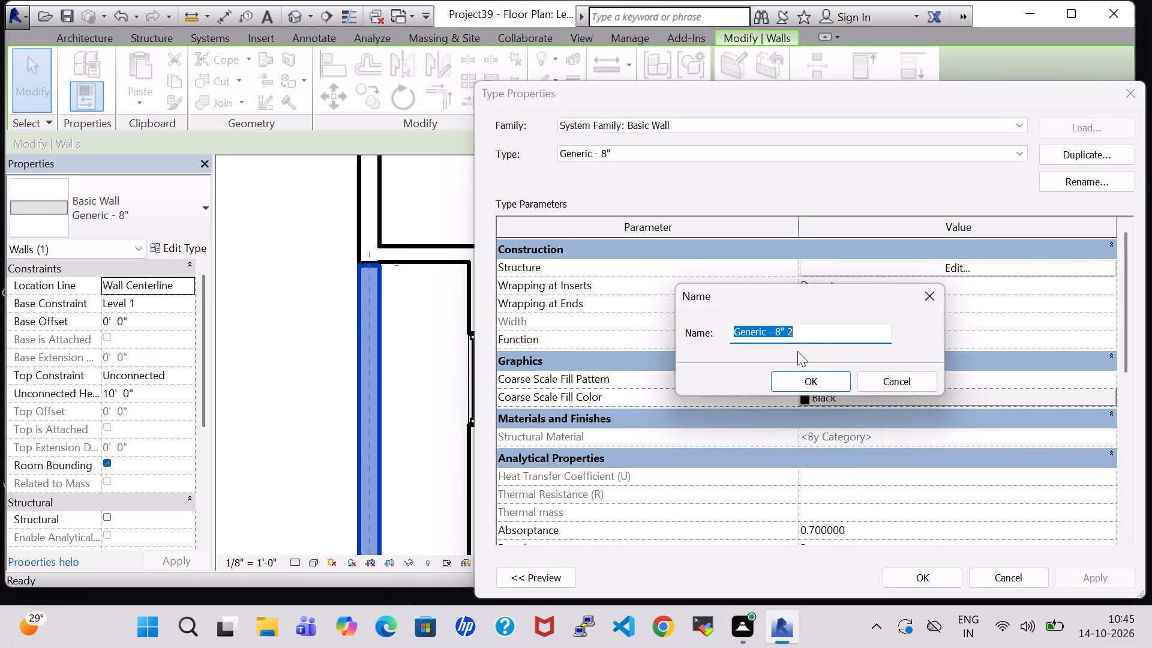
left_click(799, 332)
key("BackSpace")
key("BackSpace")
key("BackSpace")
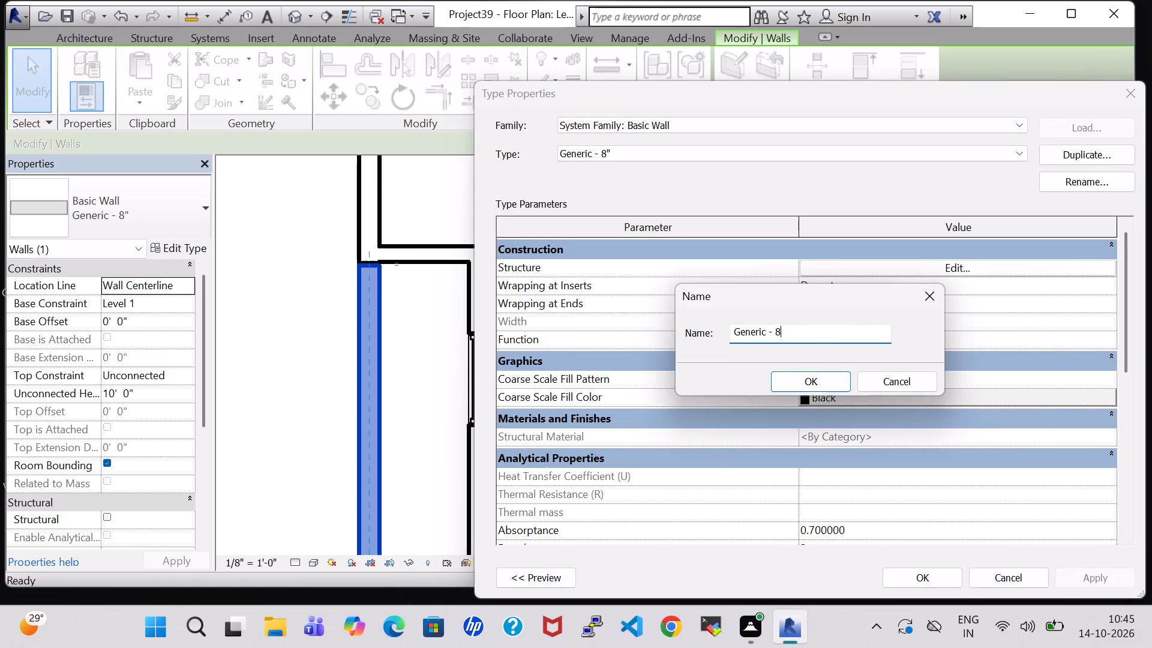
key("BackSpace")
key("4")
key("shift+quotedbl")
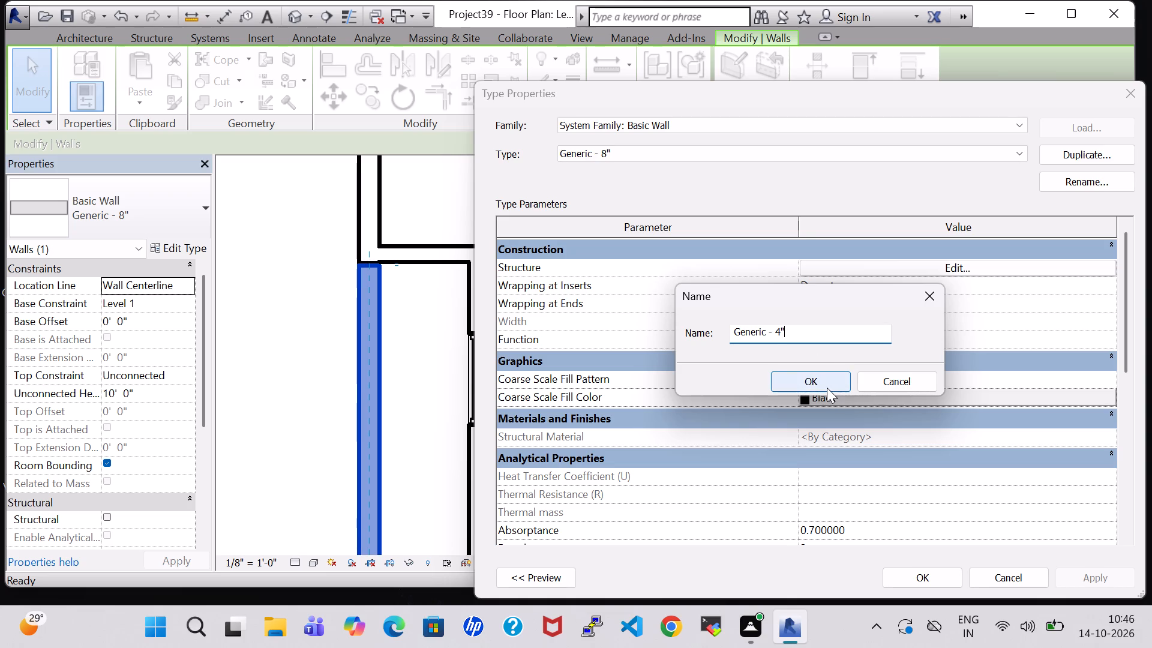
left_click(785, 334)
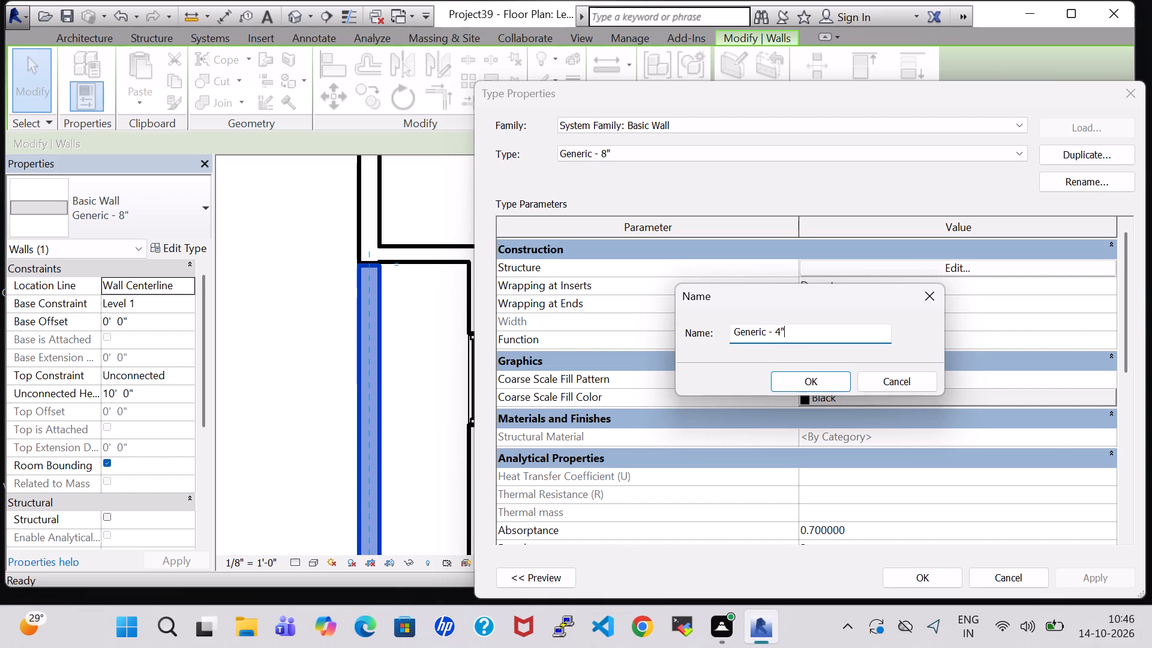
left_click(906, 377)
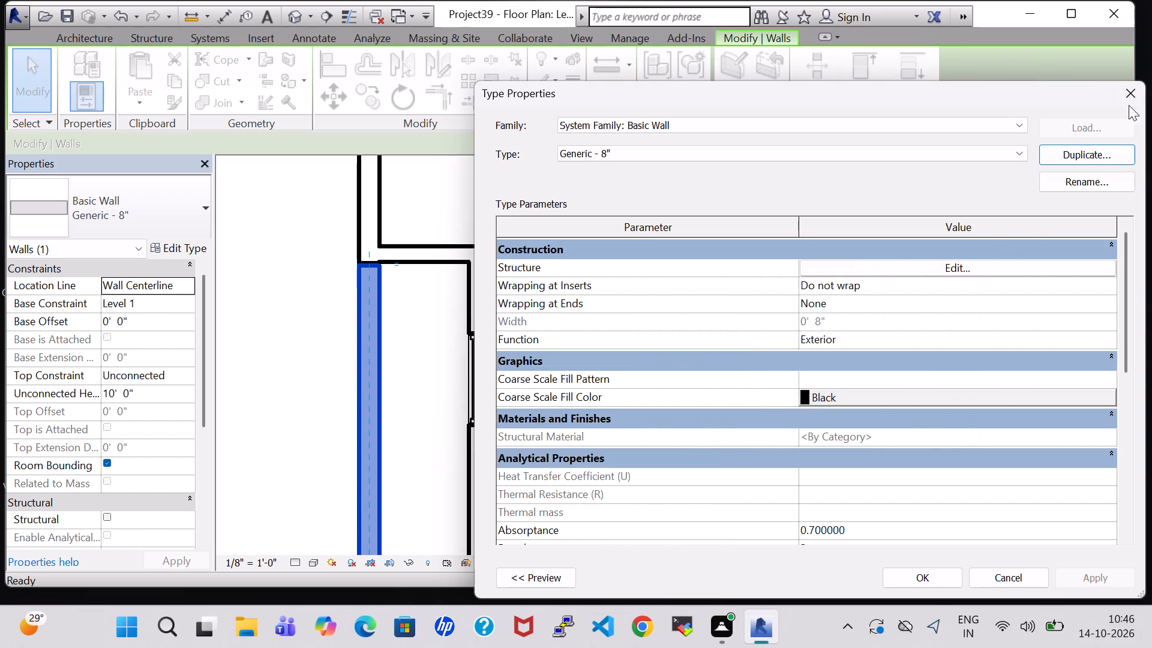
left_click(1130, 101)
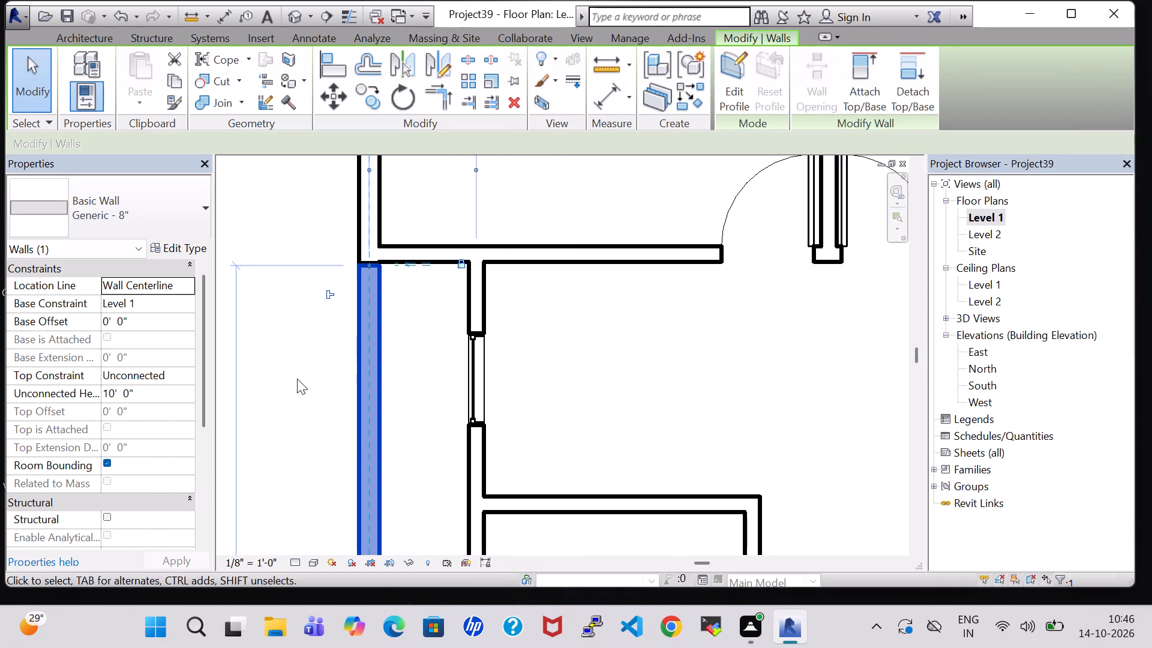
Set the unconnected height of the split-off west exterior wall along the side passage to 4' 0".
left_click(112, 397)
key("BackSpace")
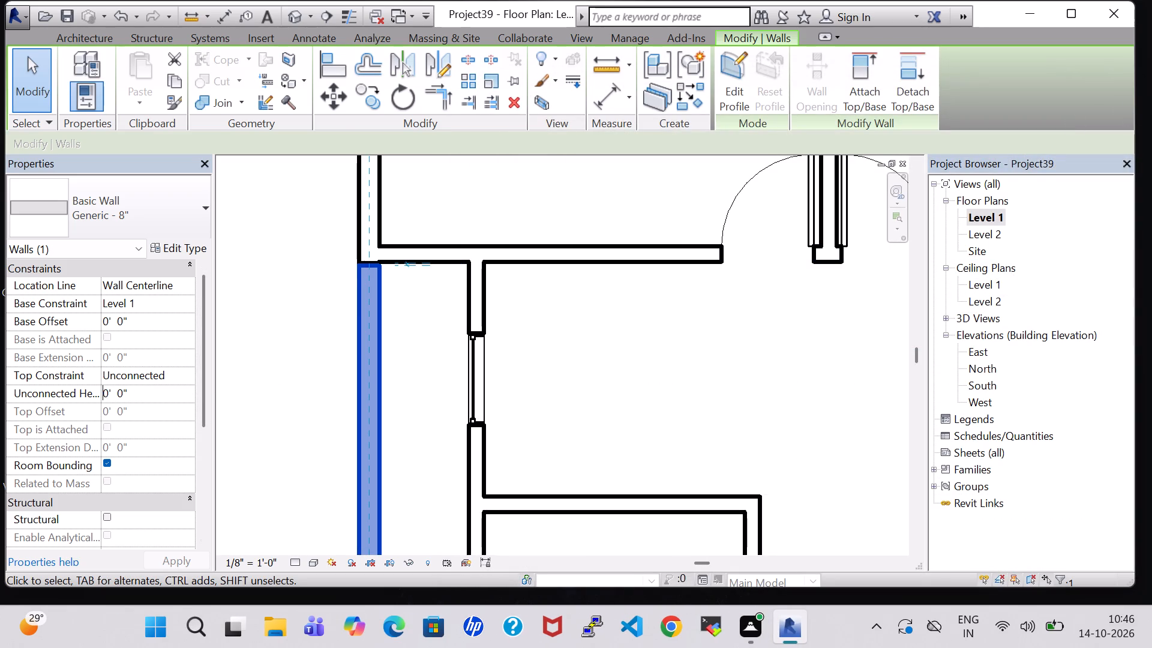
key("4")
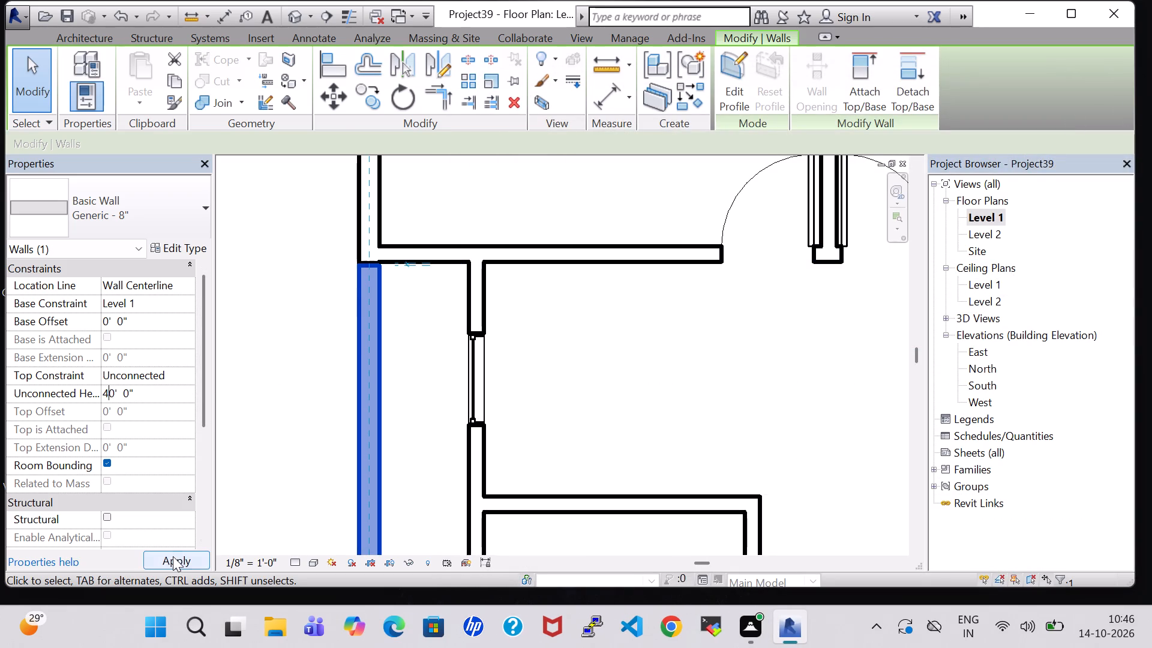
left_click(174, 561)
left_click(554, 420)
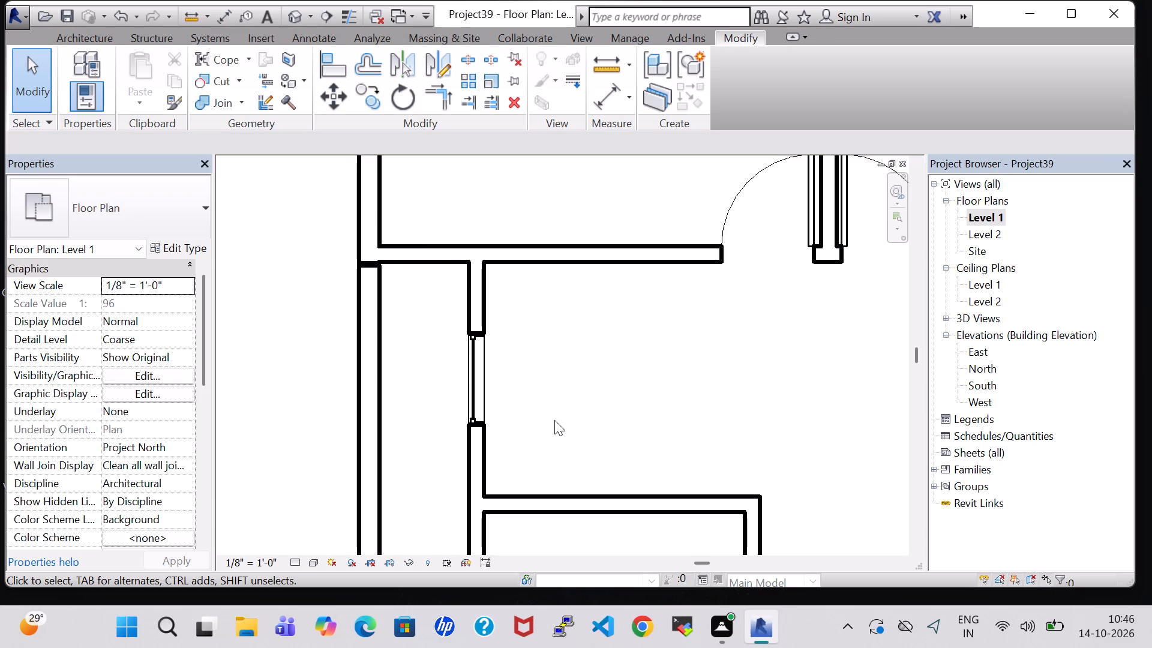
left_click(292, 16)
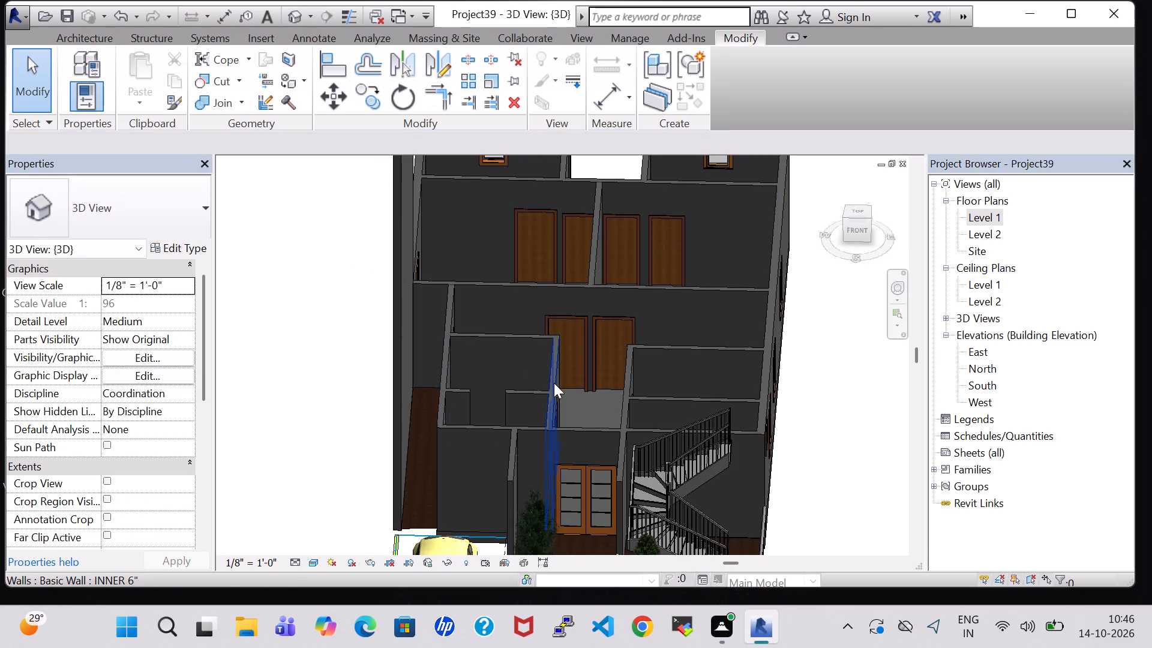
left_click(392, 310)
left_click(116, 393)
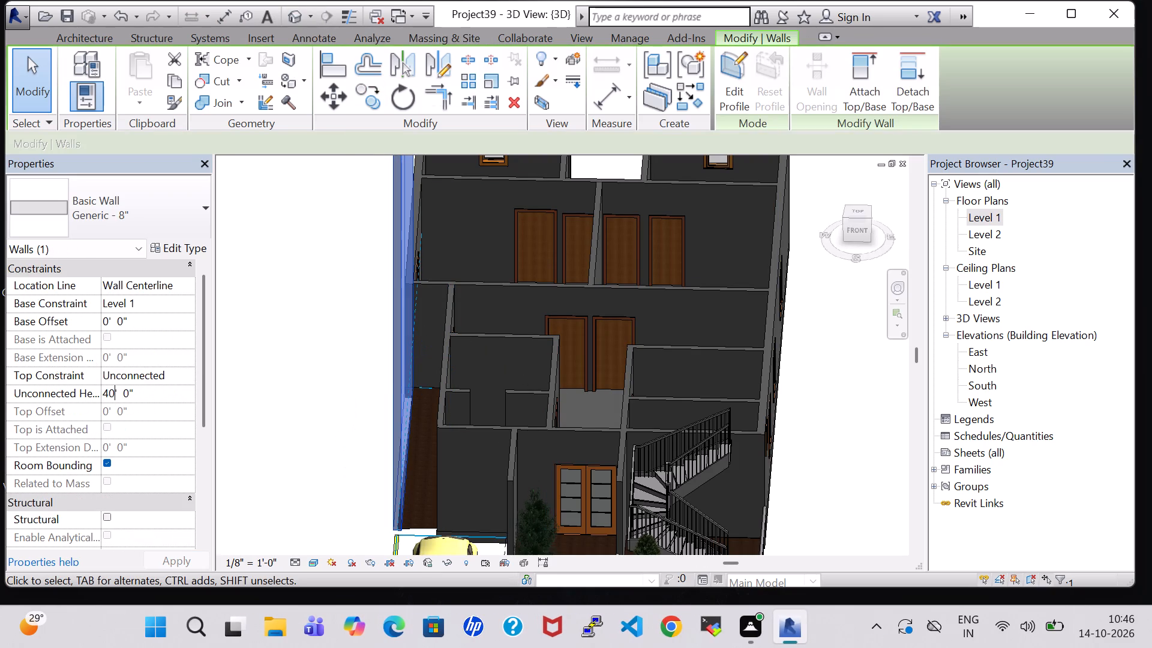
key("BackSpace")
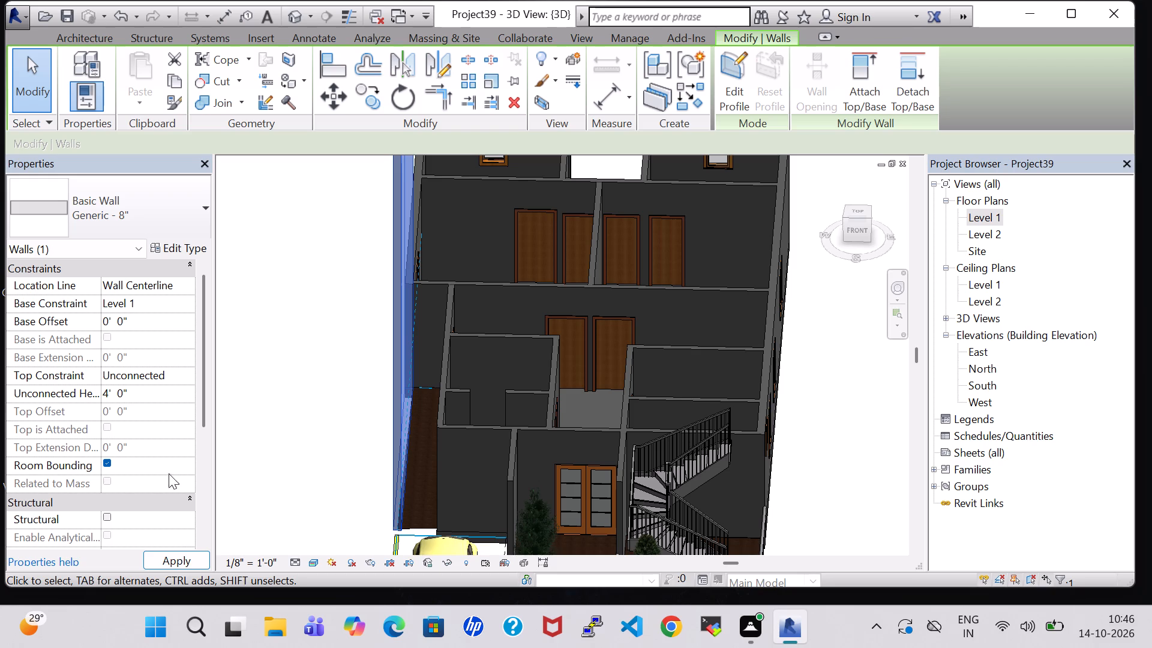
left_click(188, 558)
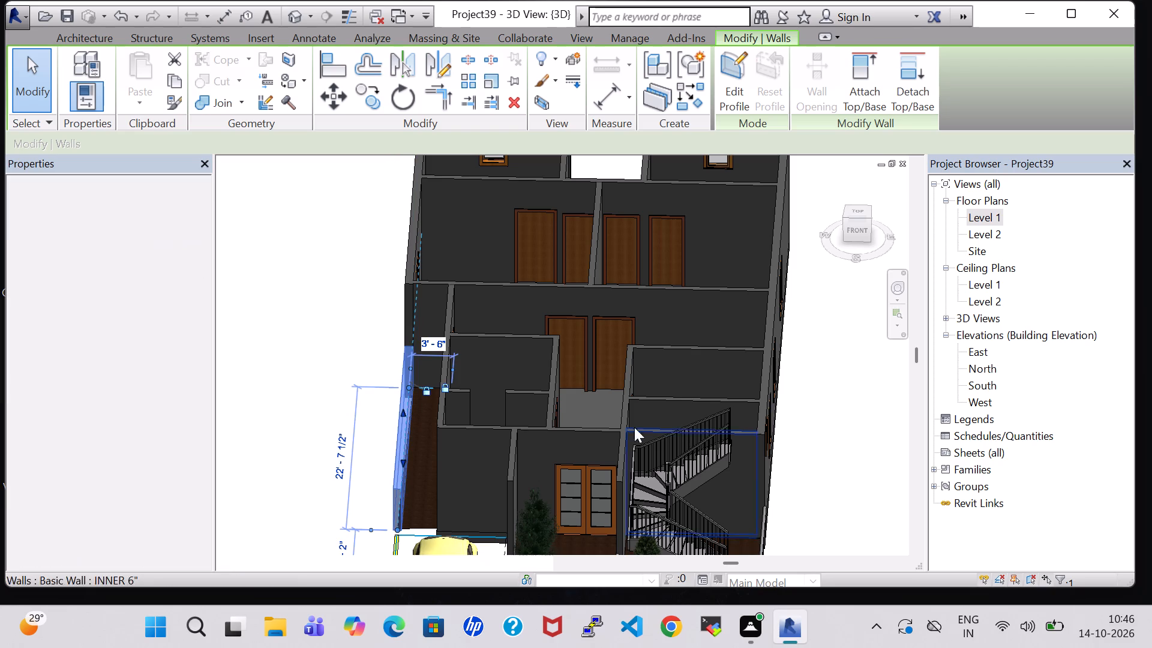
left_click(832, 398)
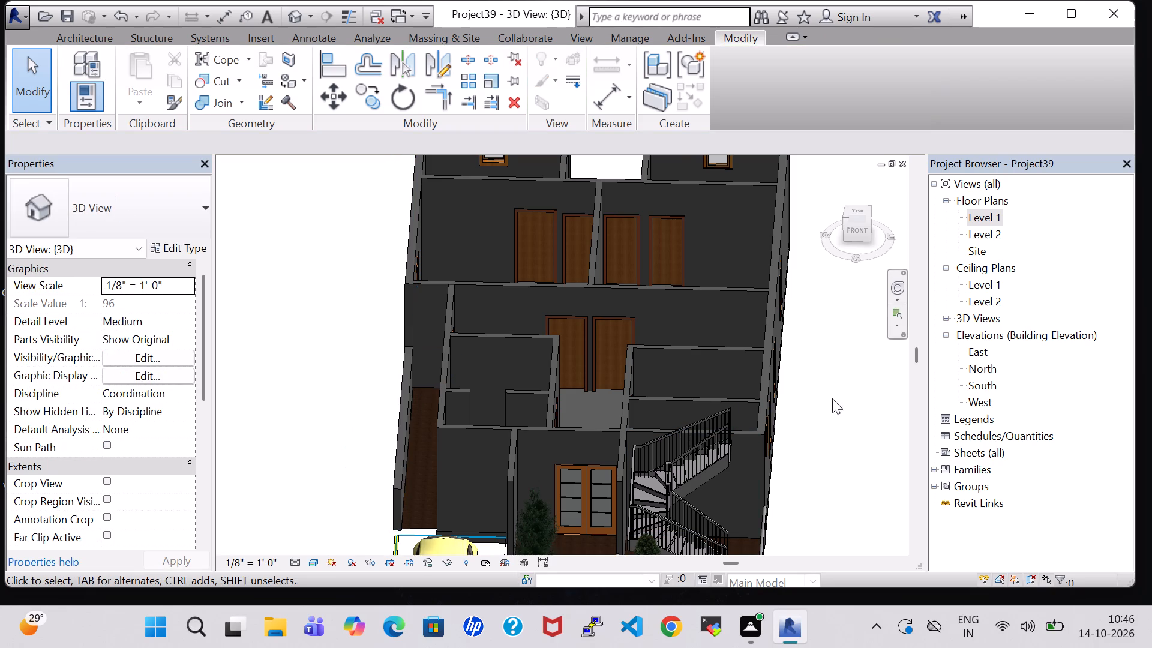
Examine the low west wall along the side passage from the house's southwest side in 3D.
scroll(832, 398, "up", 1, "shift")
middle_click_drag(832, 398, 880, 344, "shift")
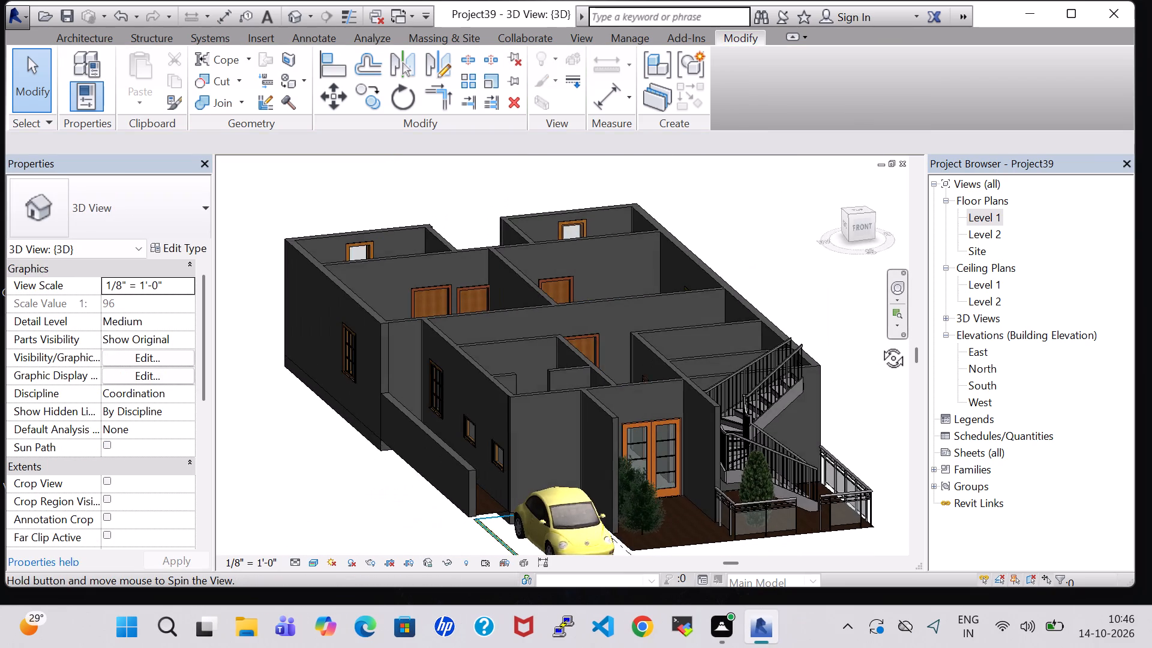
middle_click_drag(880, 344, 911, 344, "shift")
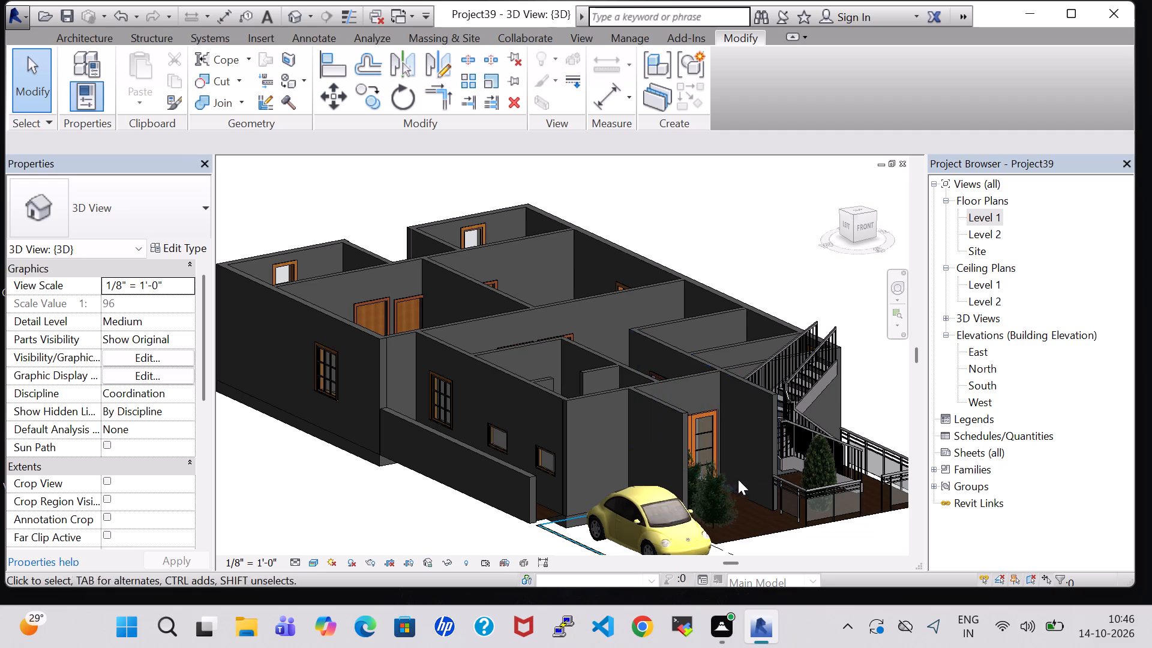
scroll(879, 365, "up", 1)
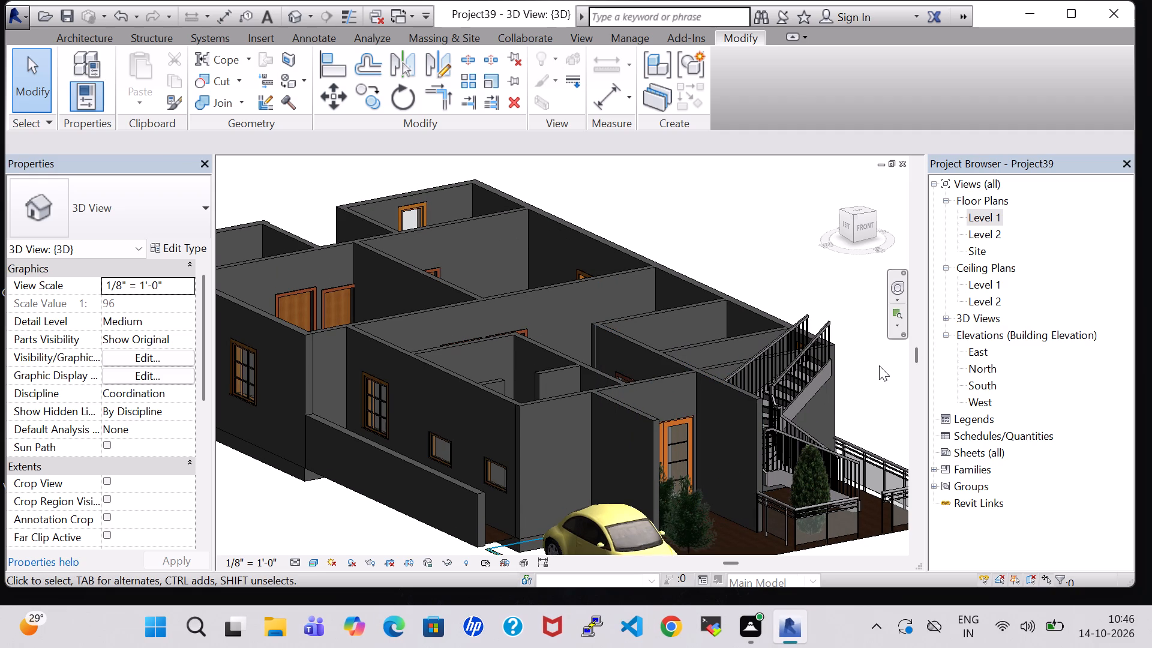
middle_click_drag(879, 365, 845, 367)
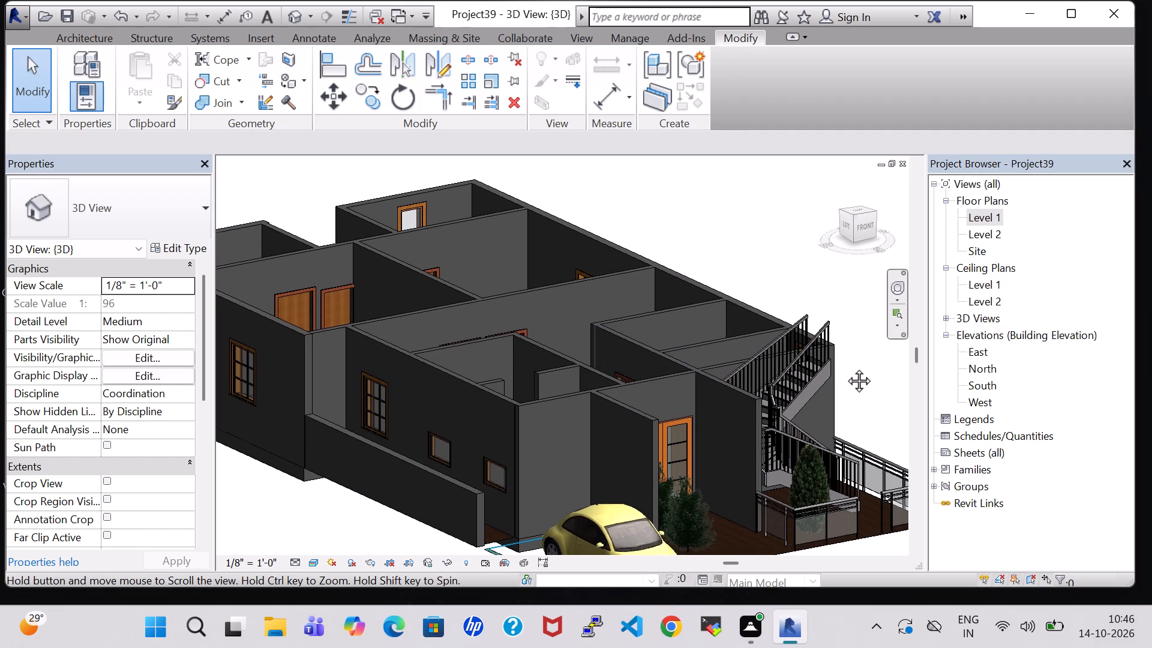
middle_click_drag(845, 367, 833, 367)
Open the Level 1 floor plan and examine the whole house layout.
double_click(983, 218)
scroll(670, 312, "down", 4)
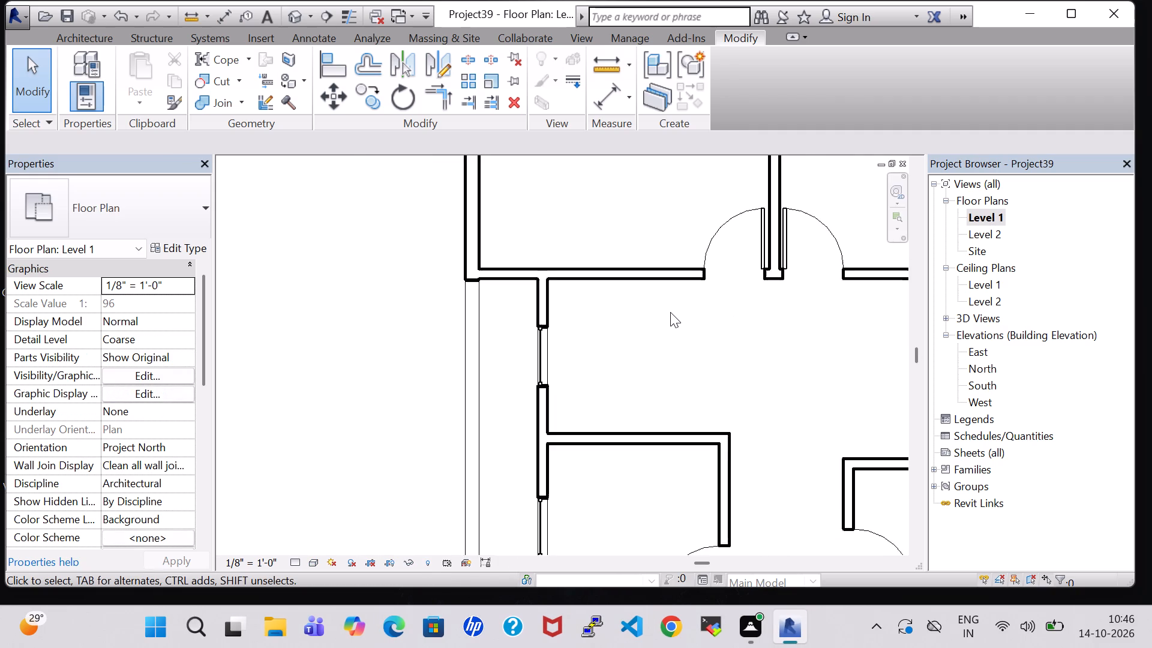
scroll(670, 312, "down", 2)
middle_click_drag(691, 335, 624, 287)
scroll(626, 286, "down", 3)
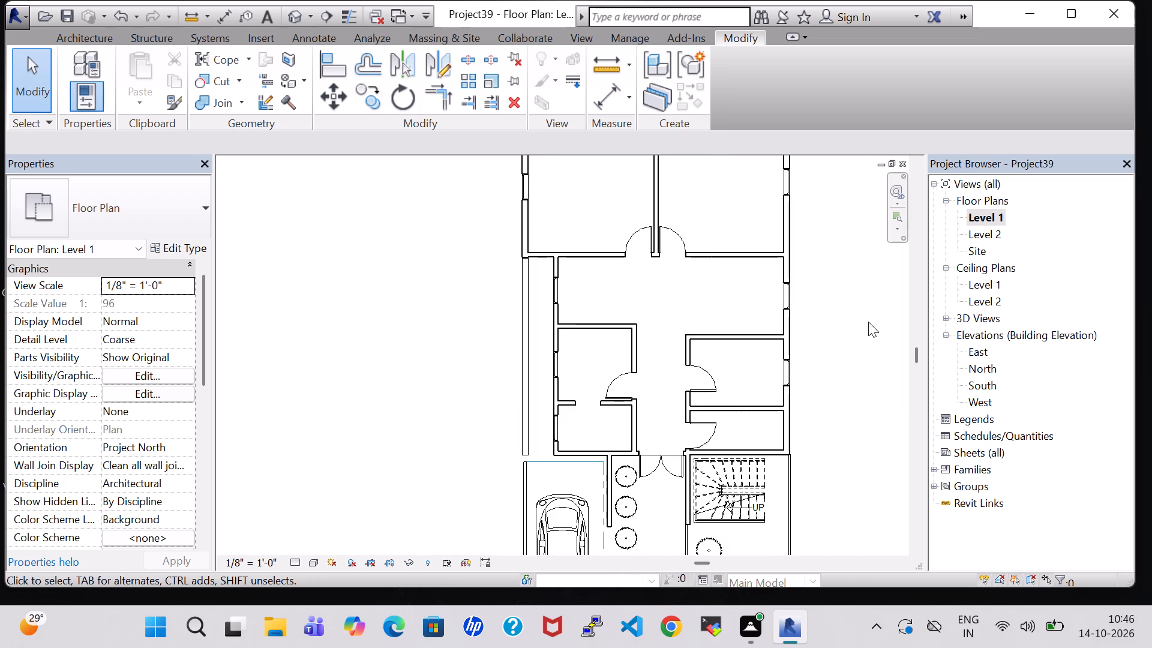
middle_click_drag(841, 326, 787, 301)
scroll(787, 297, "down", 2)
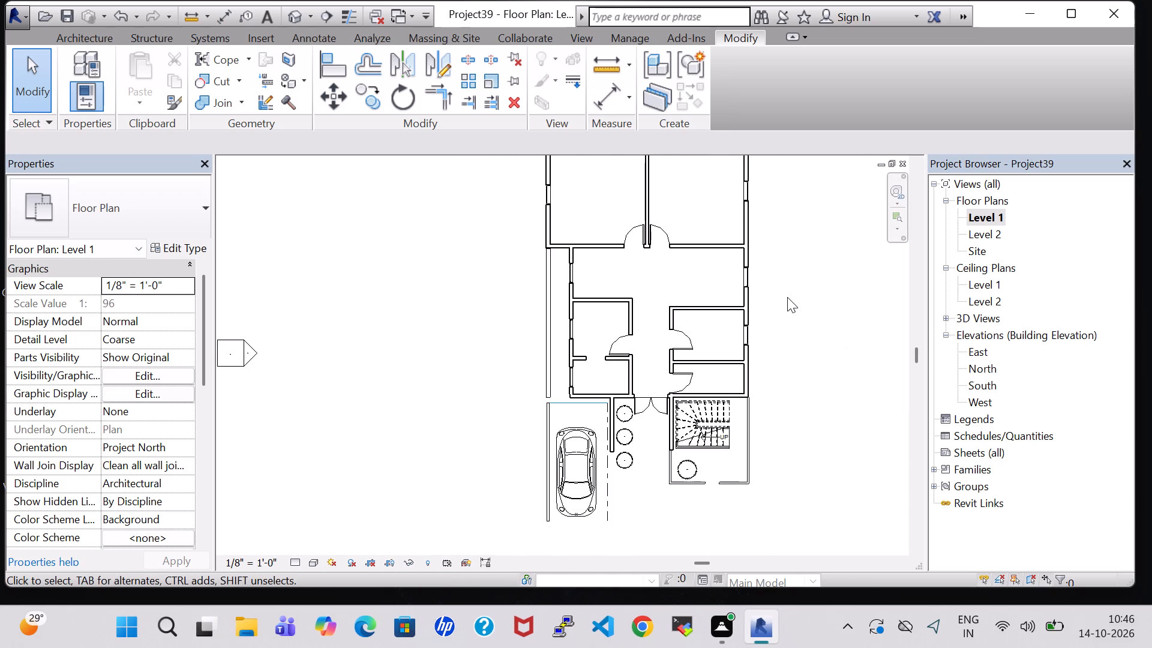
middle_click_drag(788, 297, 809, 404)
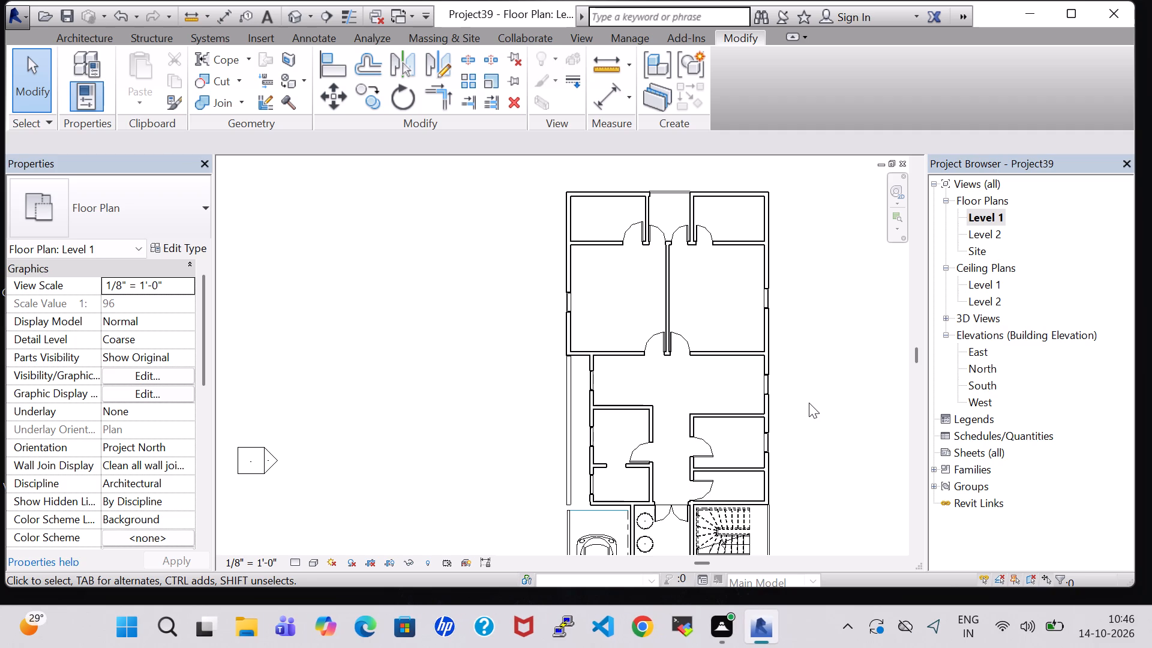
left_click(462, 308)
Load the Tub-Free Standing-3D family from the architectural plumbing Bathtubs folder and place a 30" x 60" tub along the northwest bathroom's west wall.
left_click(99, 35)
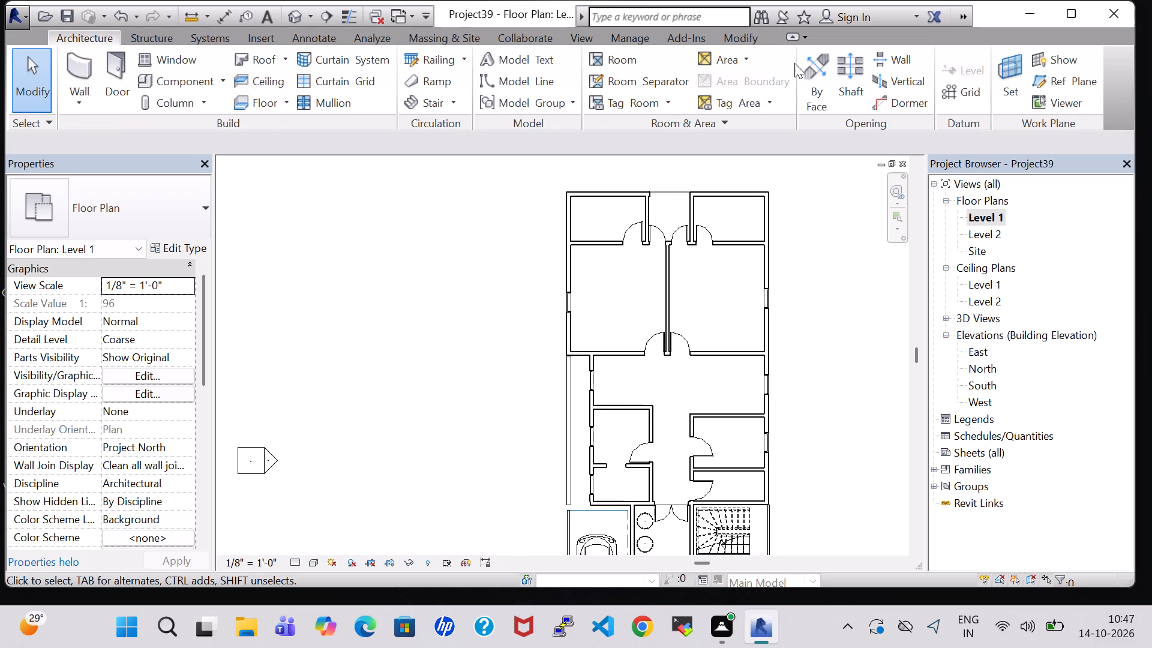
left_click(158, 77)
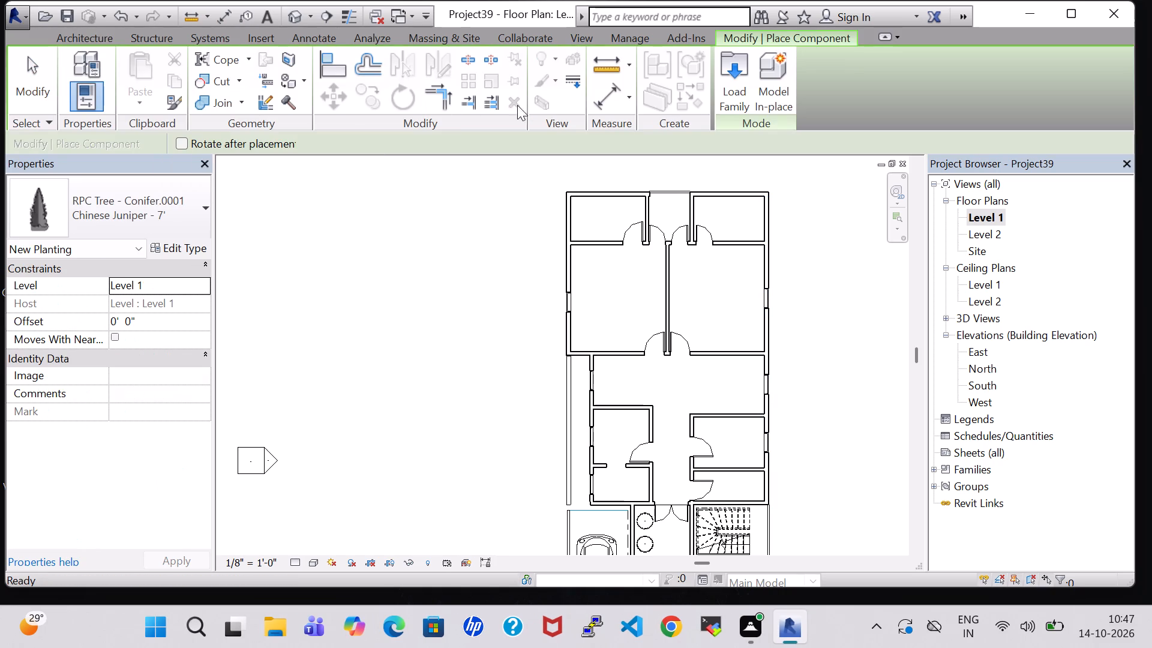
left_click(735, 73)
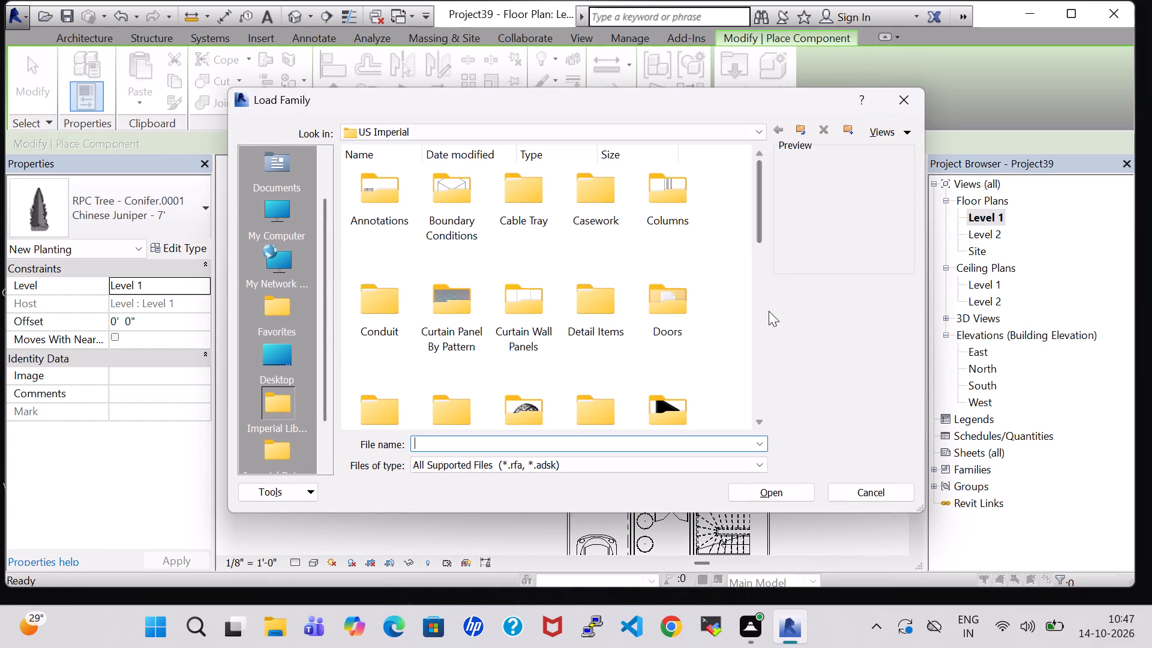
left_click(667, 424)
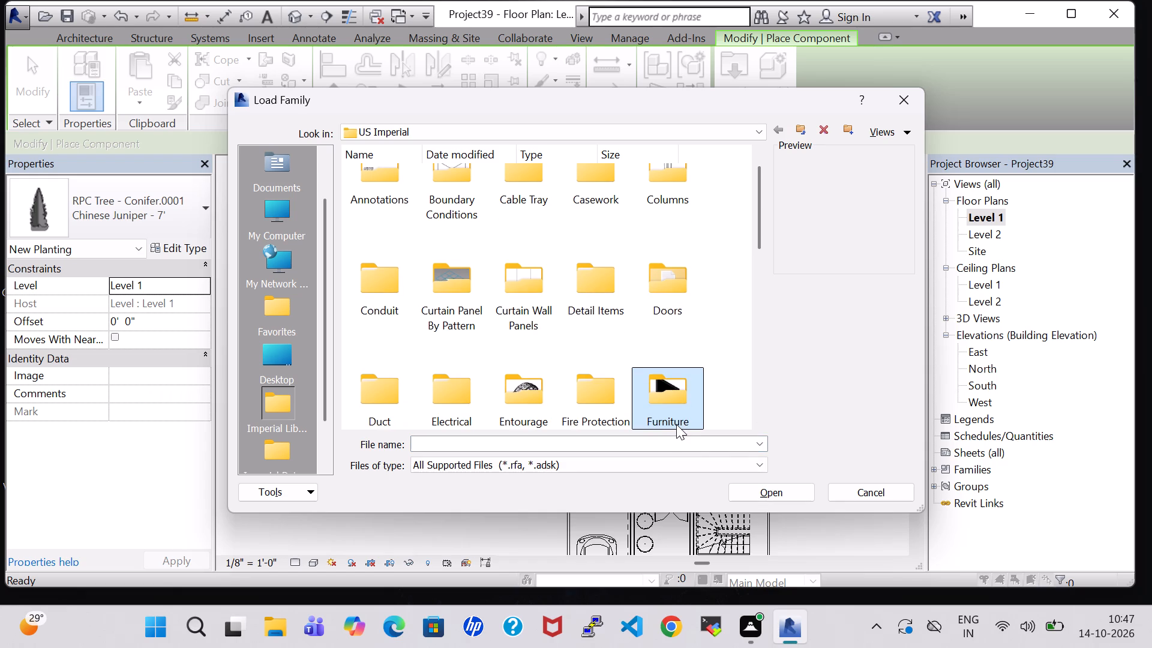
key("p")
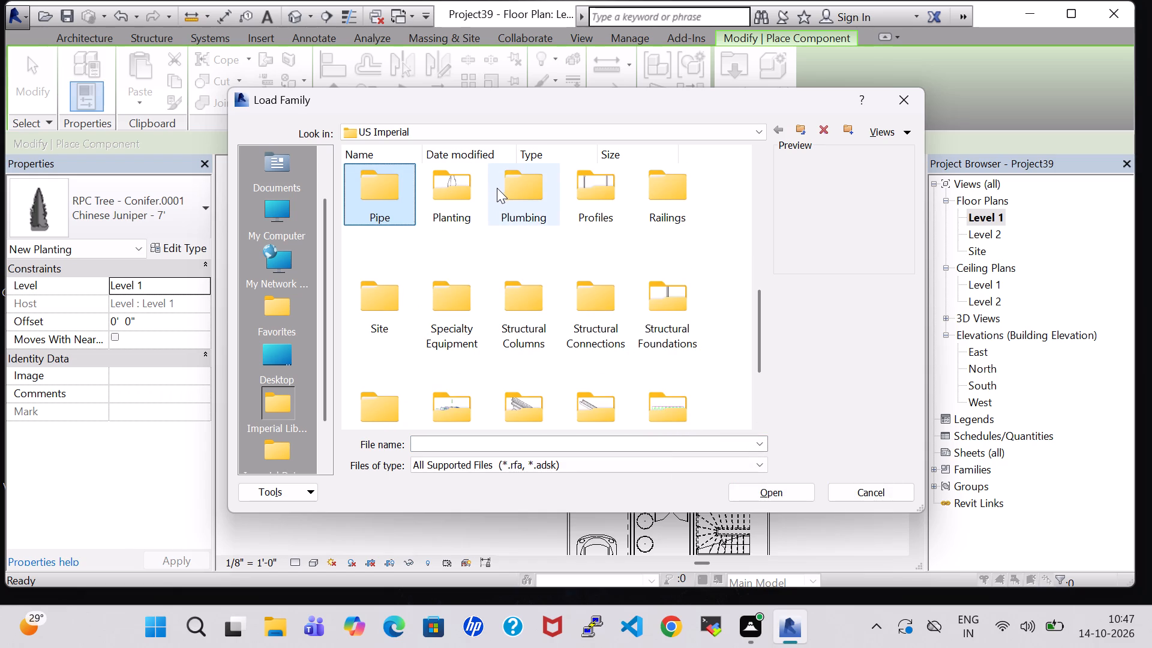
double_click(499, 189)
double_click(397, 221)
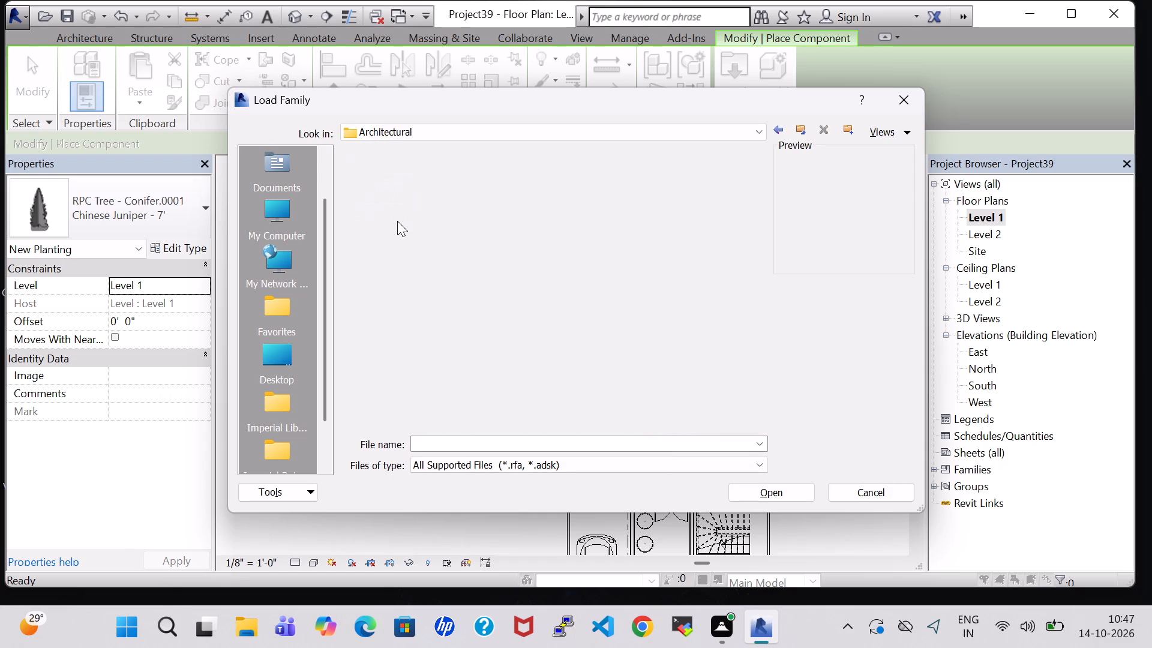
double_click(442, 206)
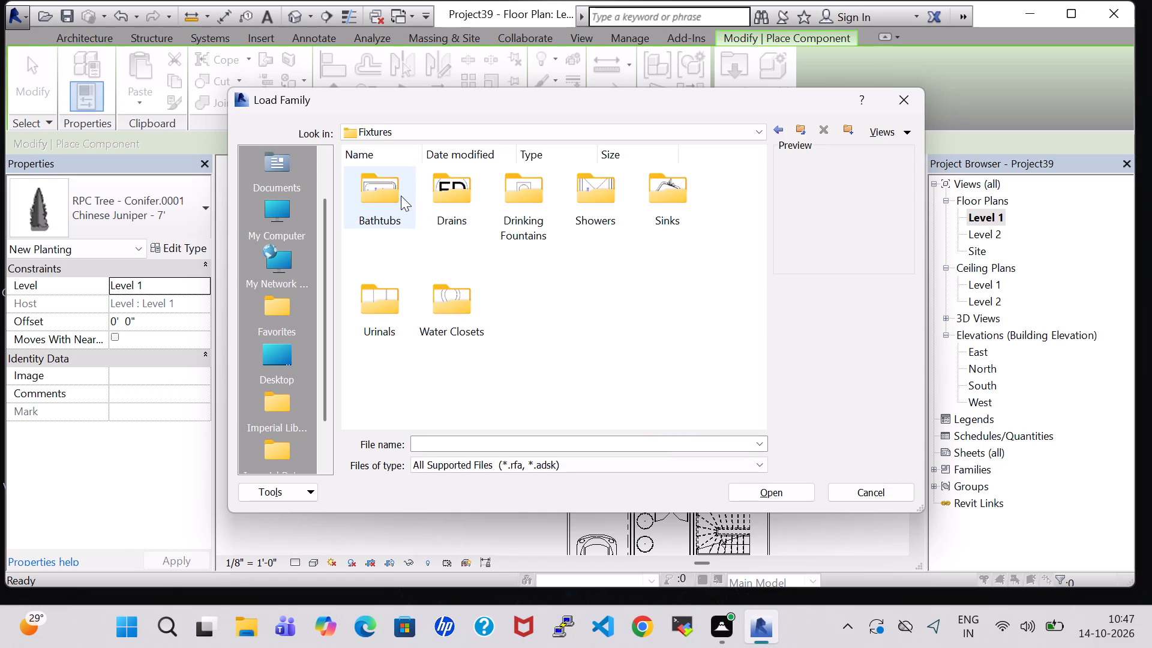
double_click(401, 196)
left_click(450, 190)
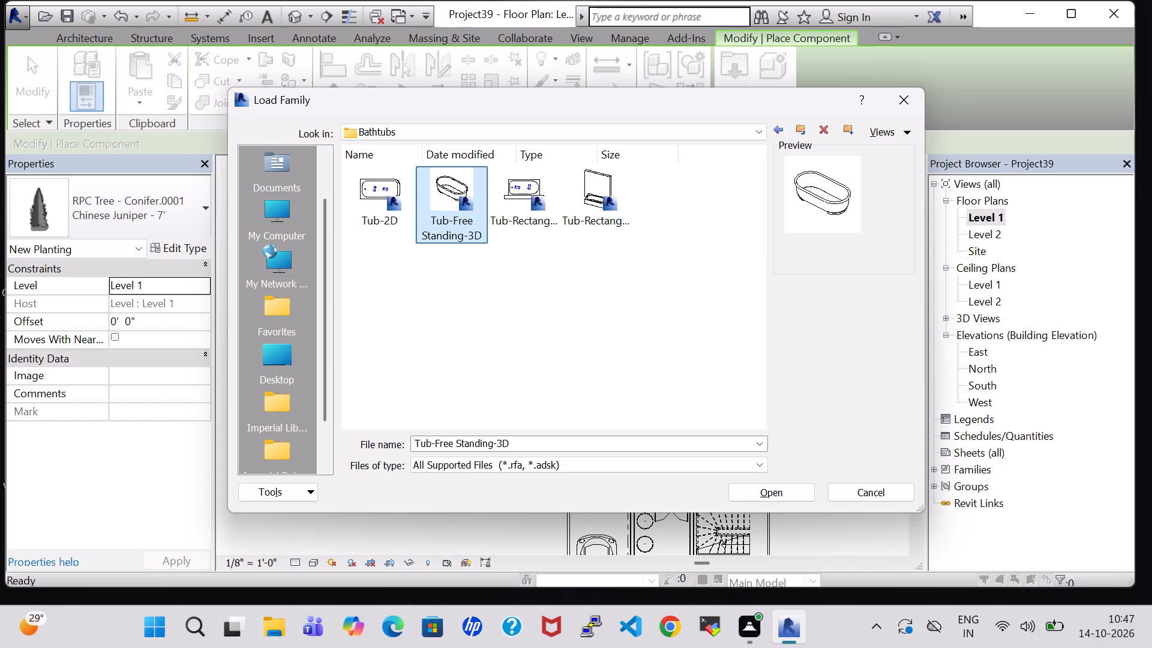
left_click(785, 494)
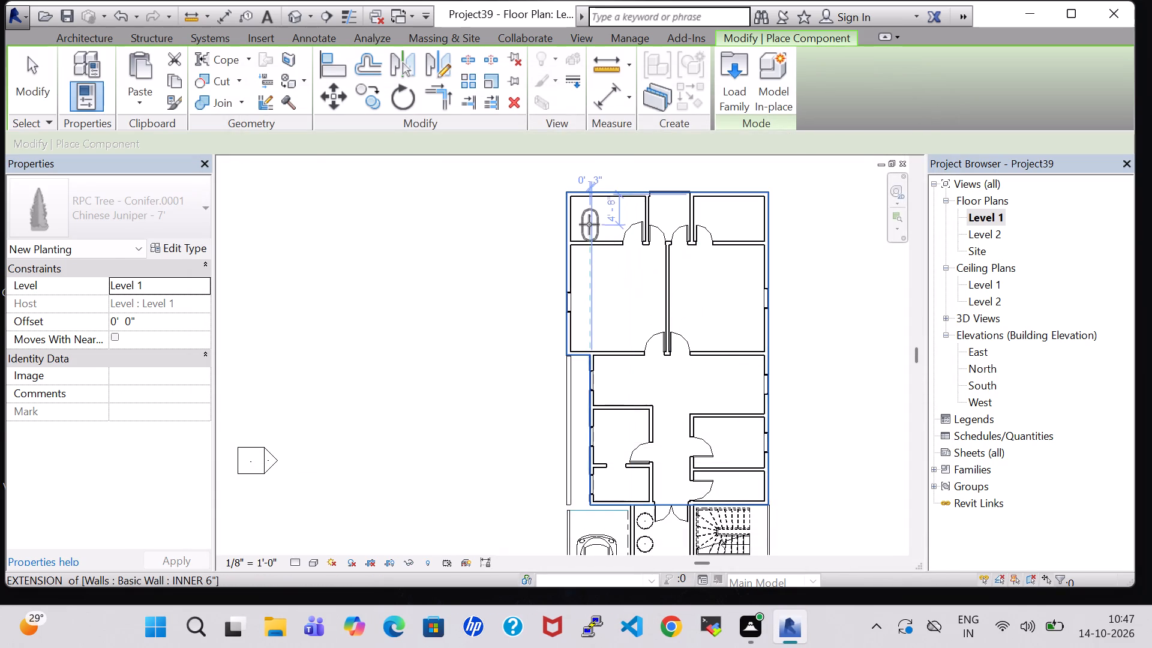
scroll(589, 224, "up", 6)
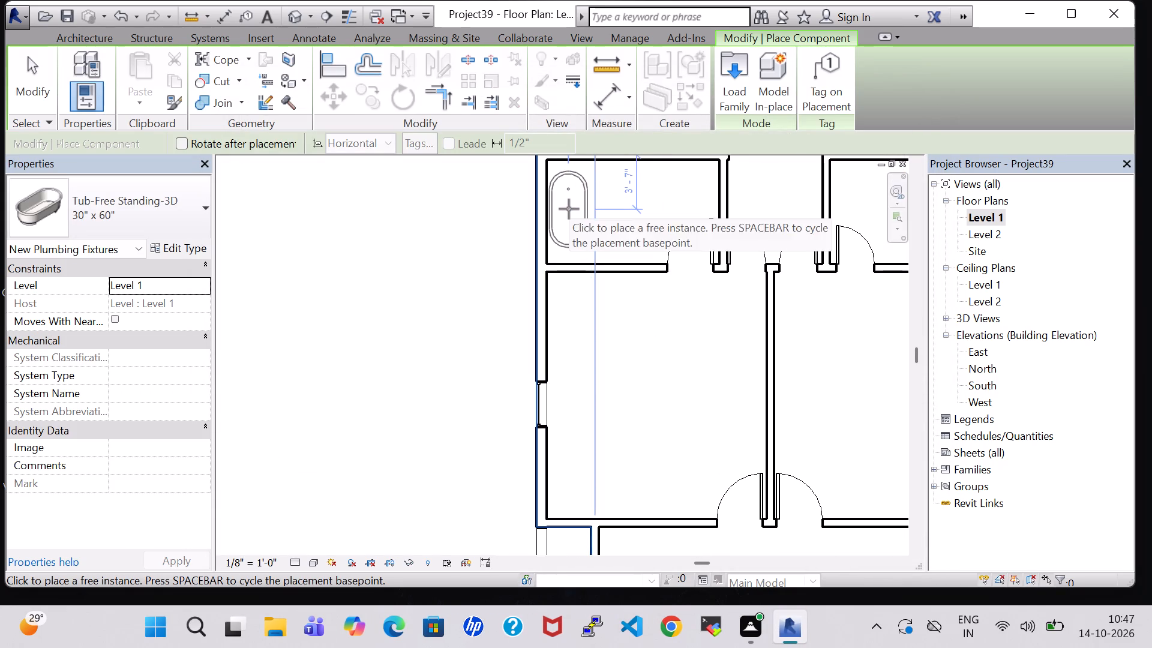
left_click(569, 209)
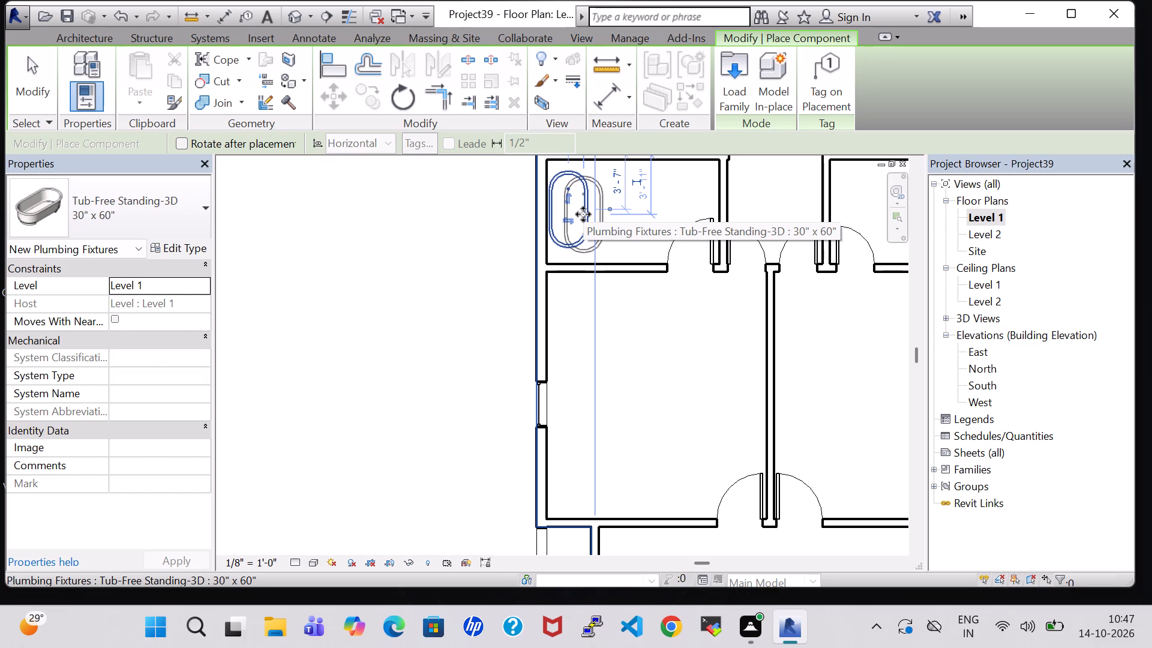
key("Escape")
key("Escape")
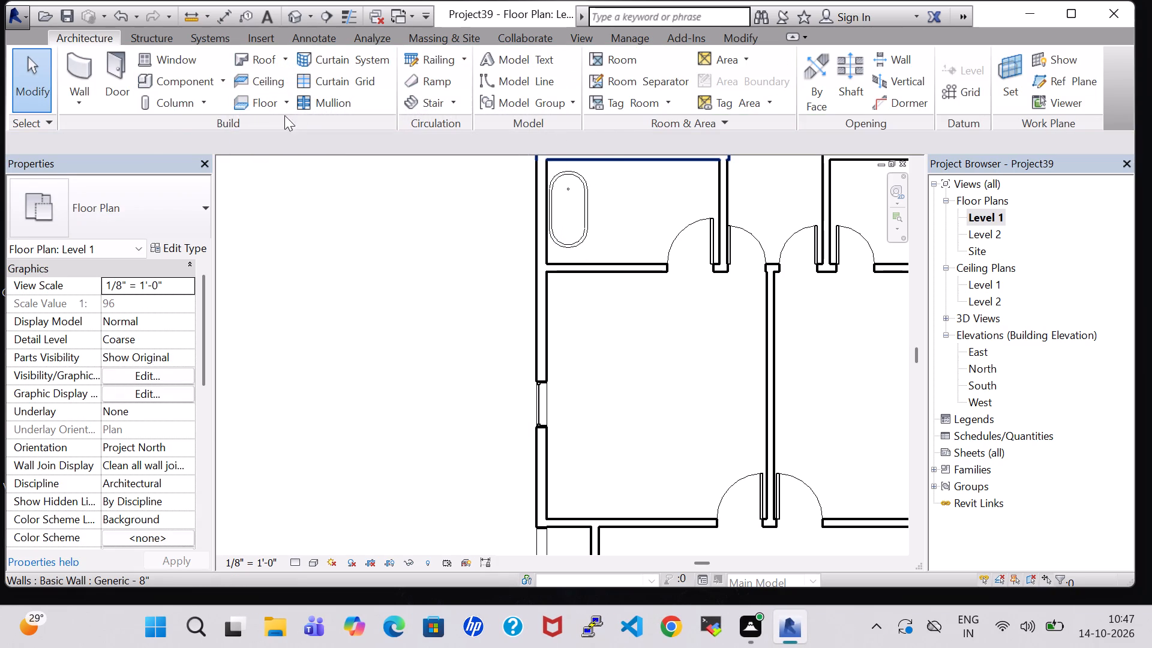
Load the 3D domestic toilet family from the architectural Water Closets folder and place it against the northwest bathroom's north wall beside the tub.
scroll(367, 194, "down", 5)
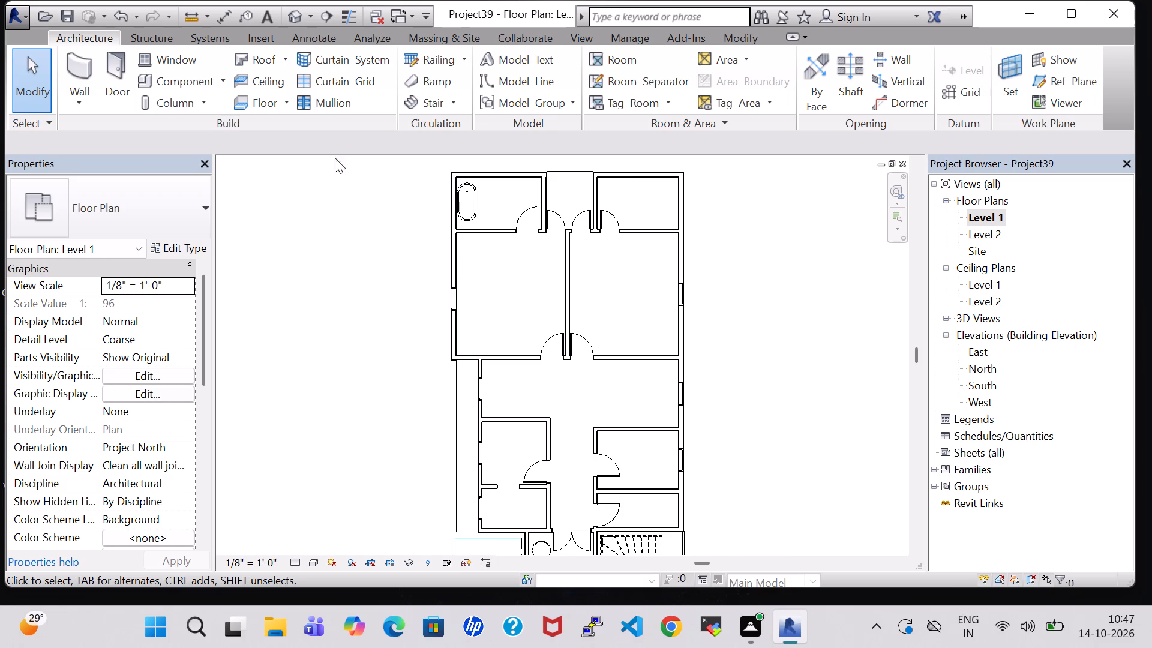
left_click(201, 84)
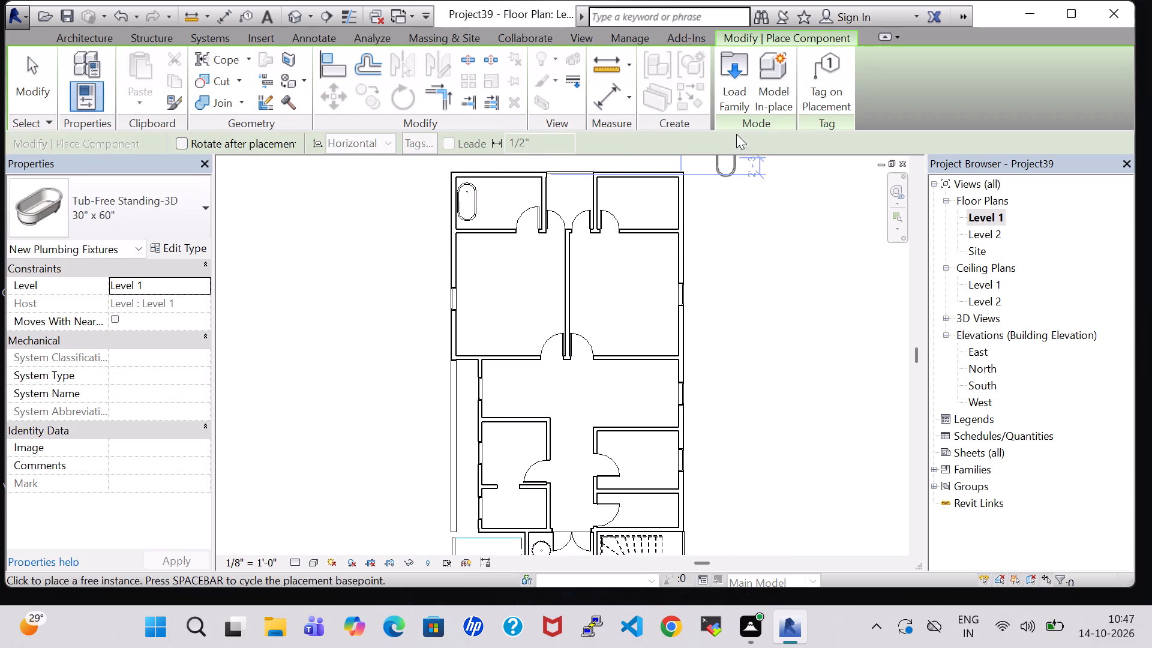
left_click(731, 91)
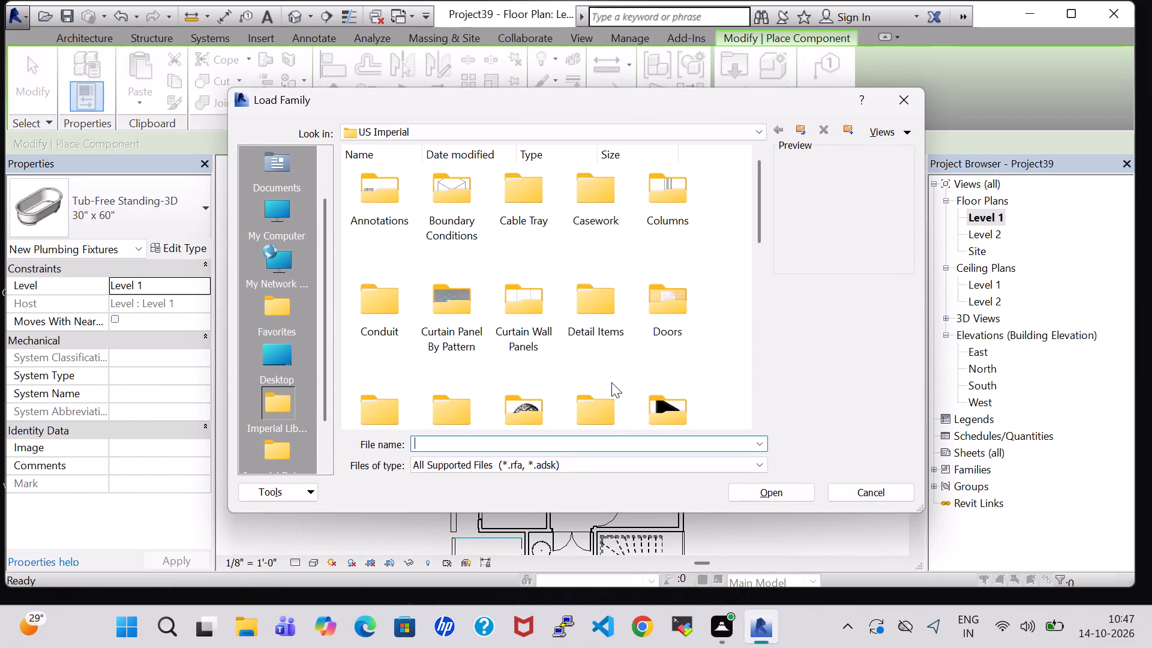
left_click(662, 407)
key("p")
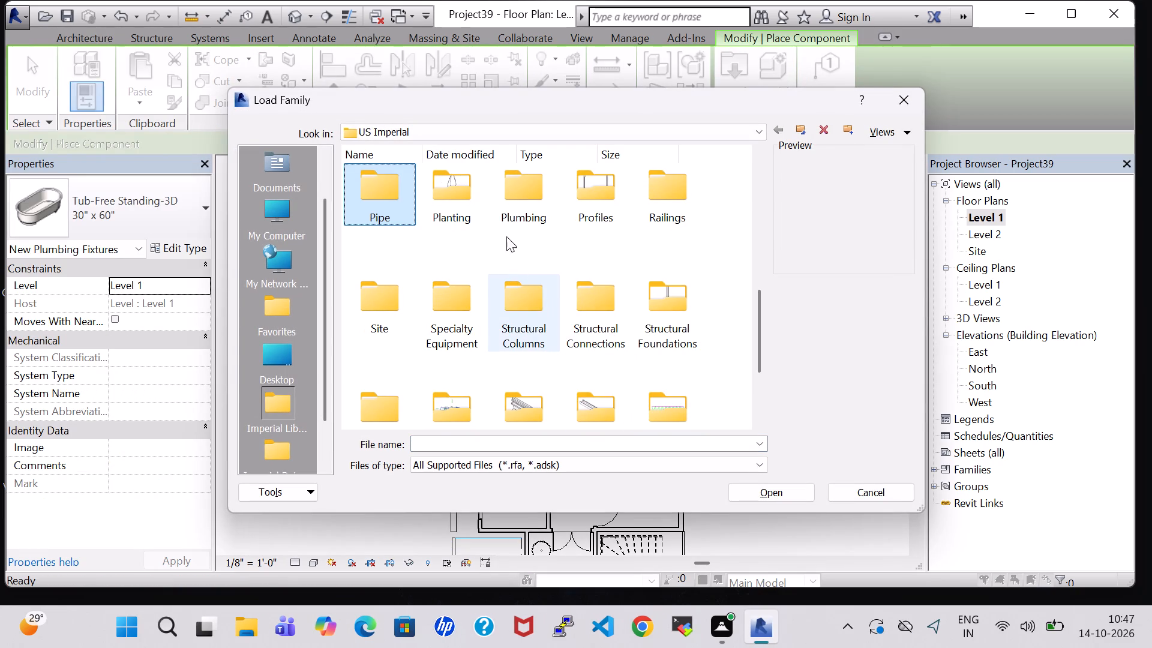
double_click(515, 217)
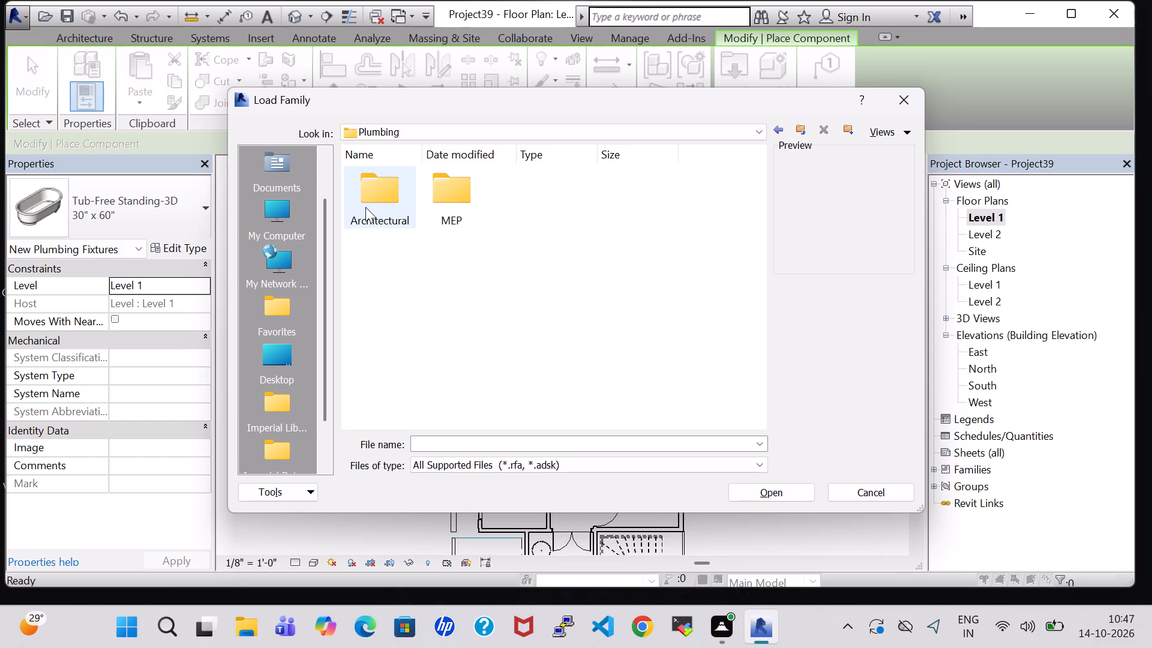
double_click(365, 207)
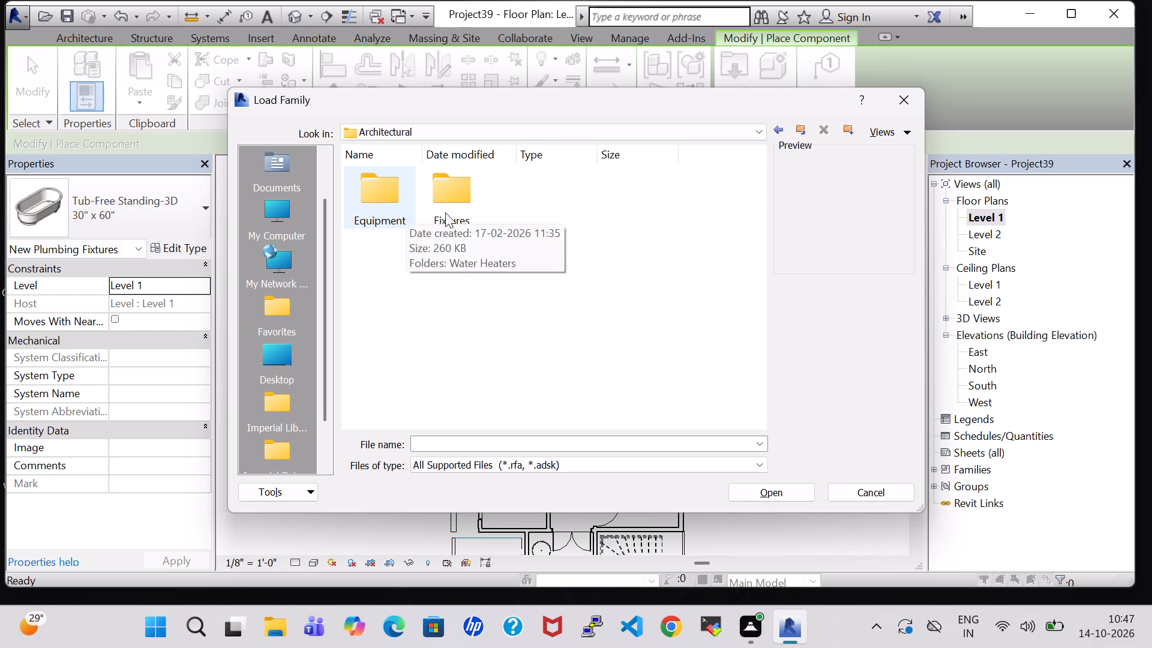
double_click(445, 212)
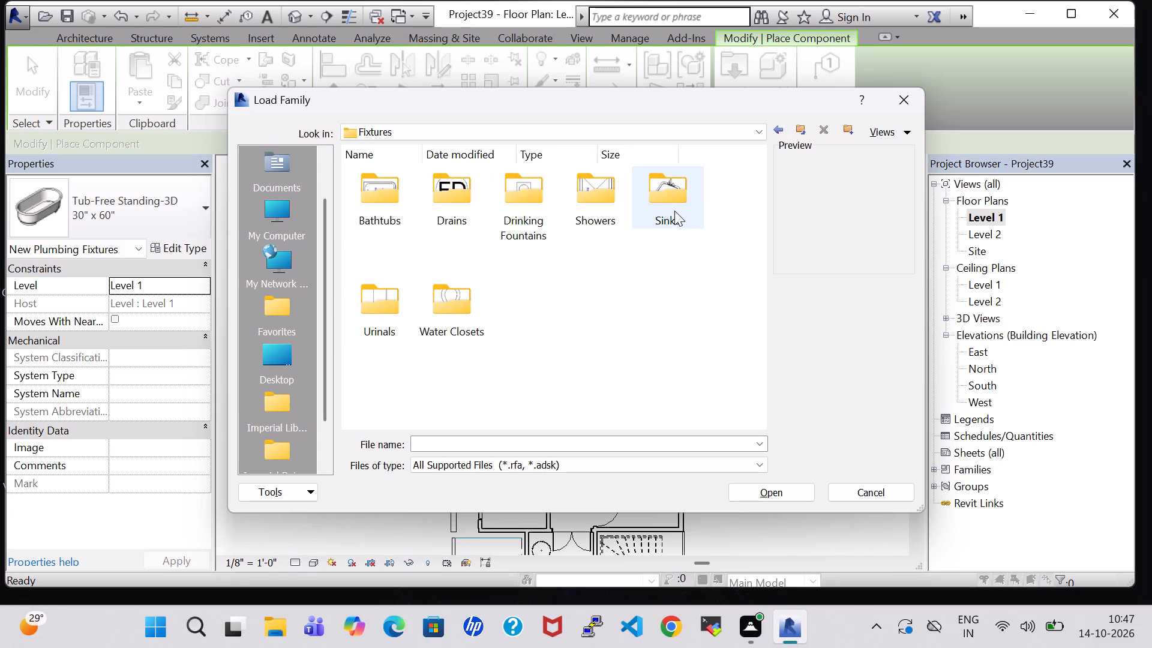
double_click(463, 310)
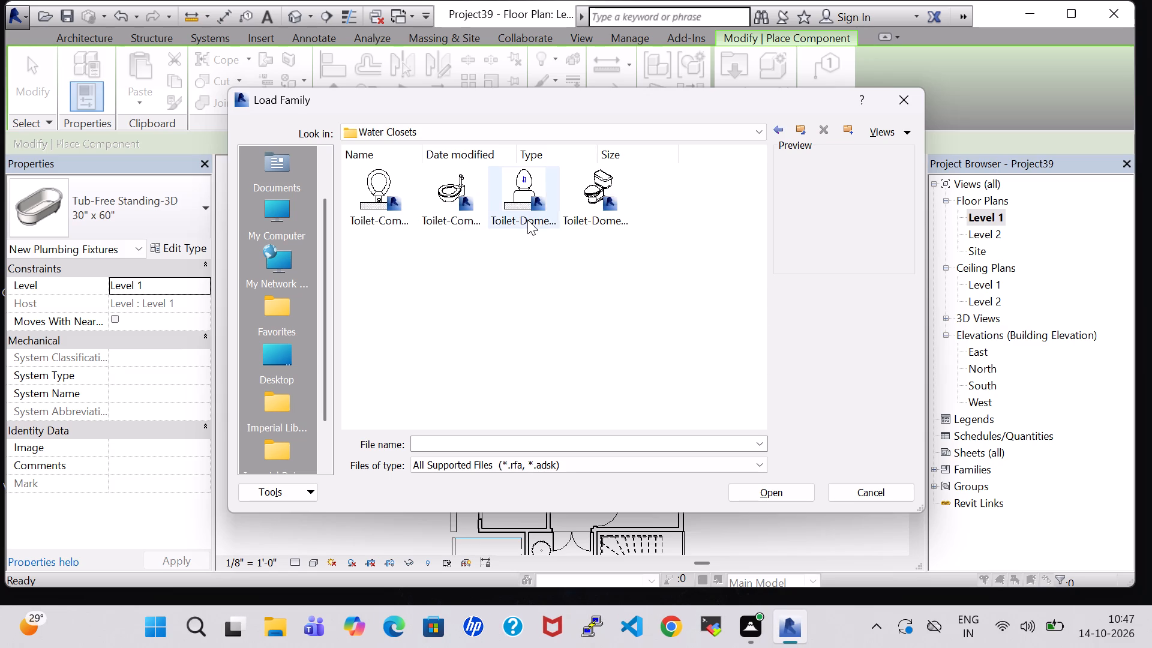
left_click(584, 202)
left_click(751, 498)
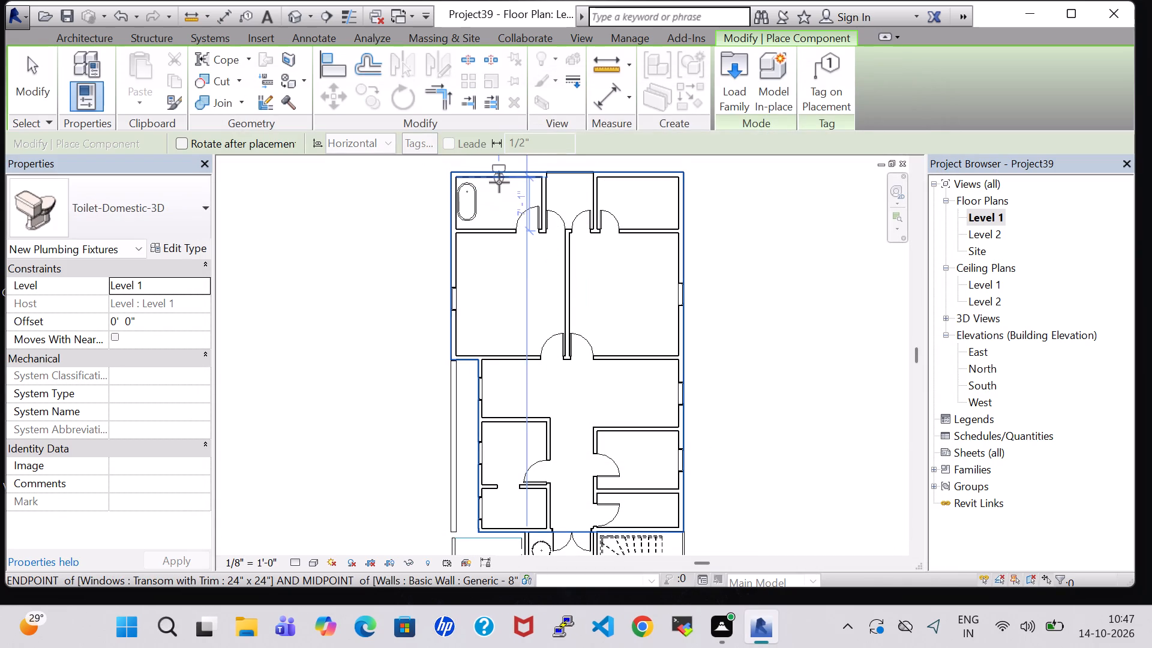
scroll(499, 182, "up", 7)
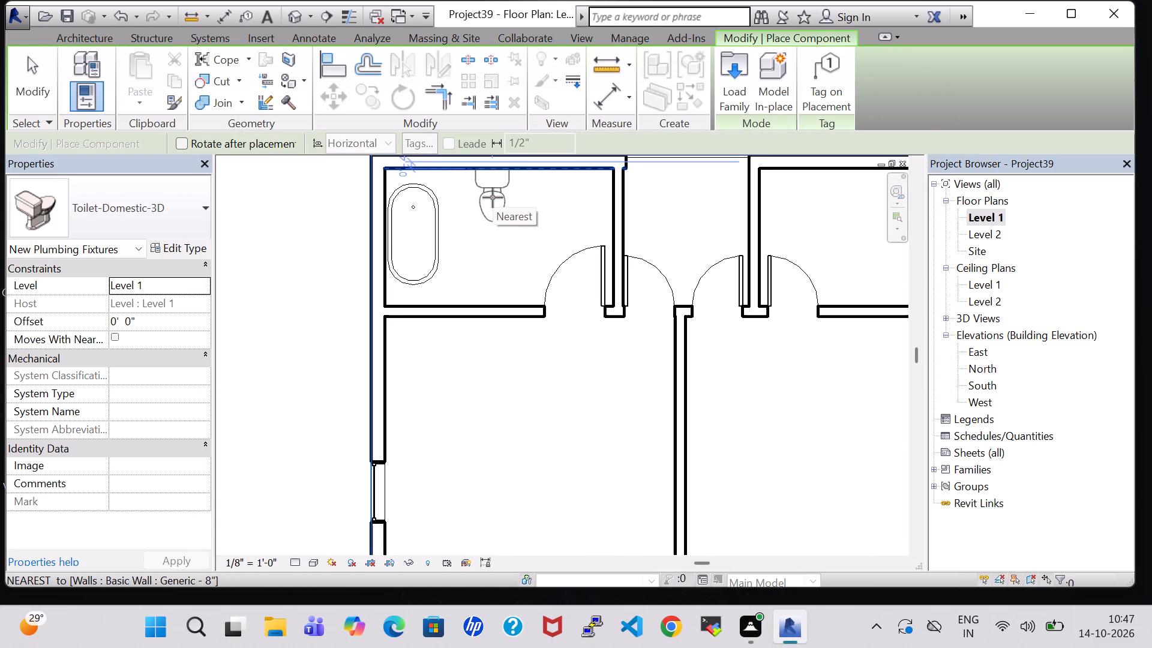
left_click(493, 197)
Load Sink Vanity-Square from the architectural Sinks folder and place a 20" x 18" sink on the northwest bathroom's north wall, east of the toilet.
left_click(721, 83)
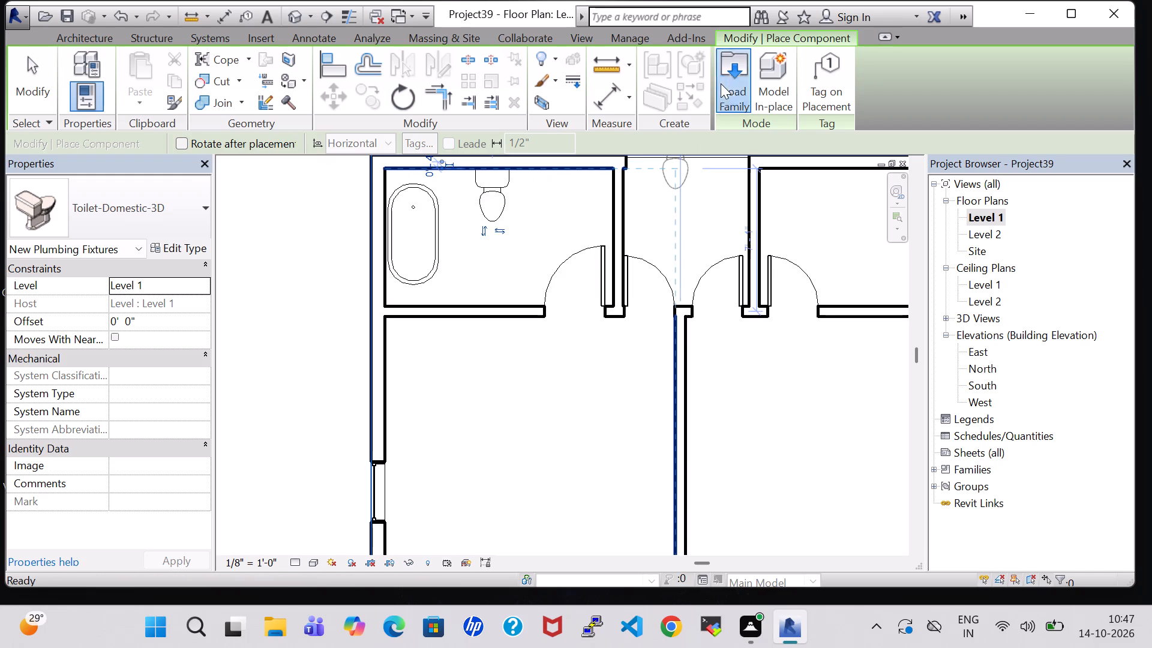
left_click(665, 326)
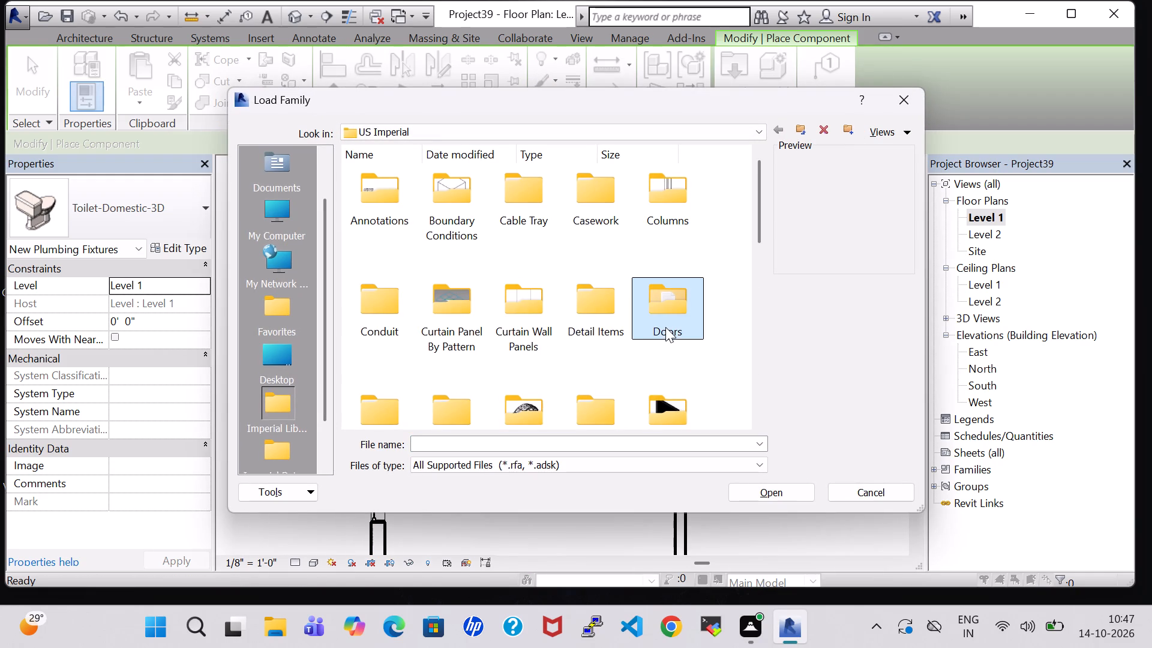
type("PL")
double_click(515, 193)
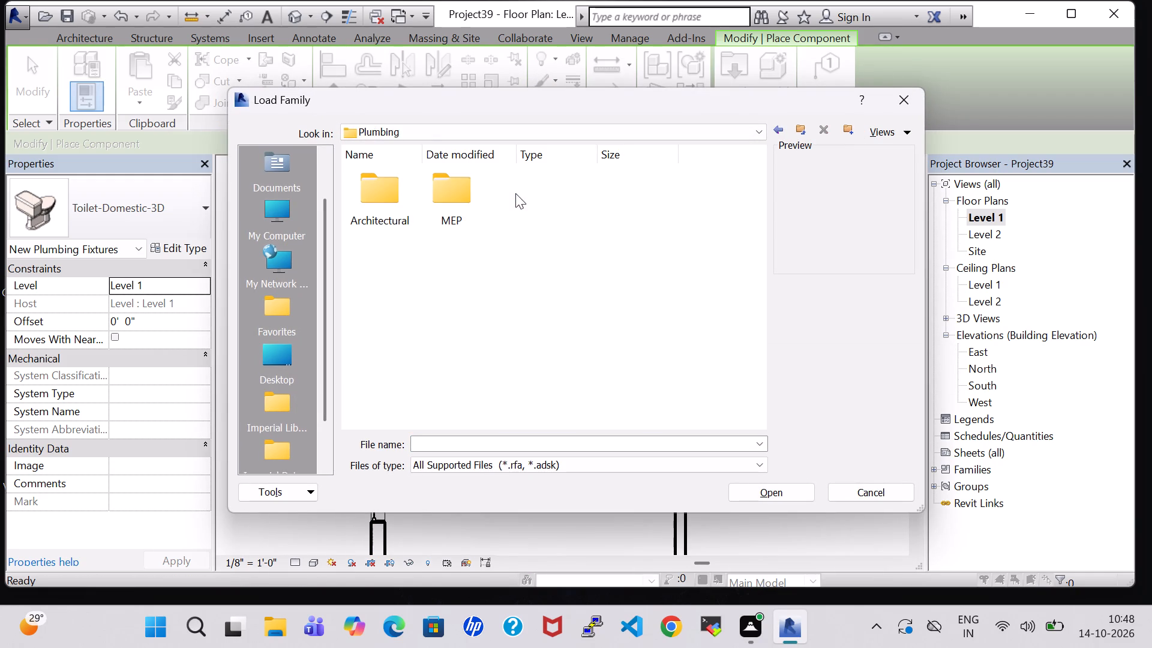
left_click(346, 194)
double_click(357, 196)
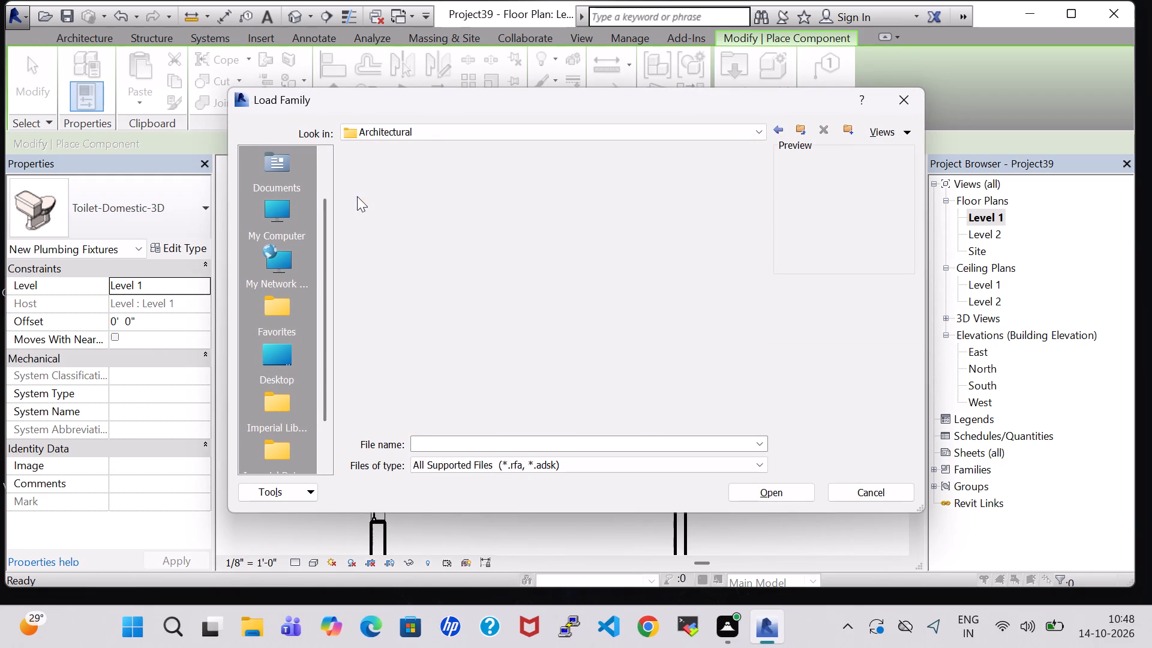
double_click(470, 212)
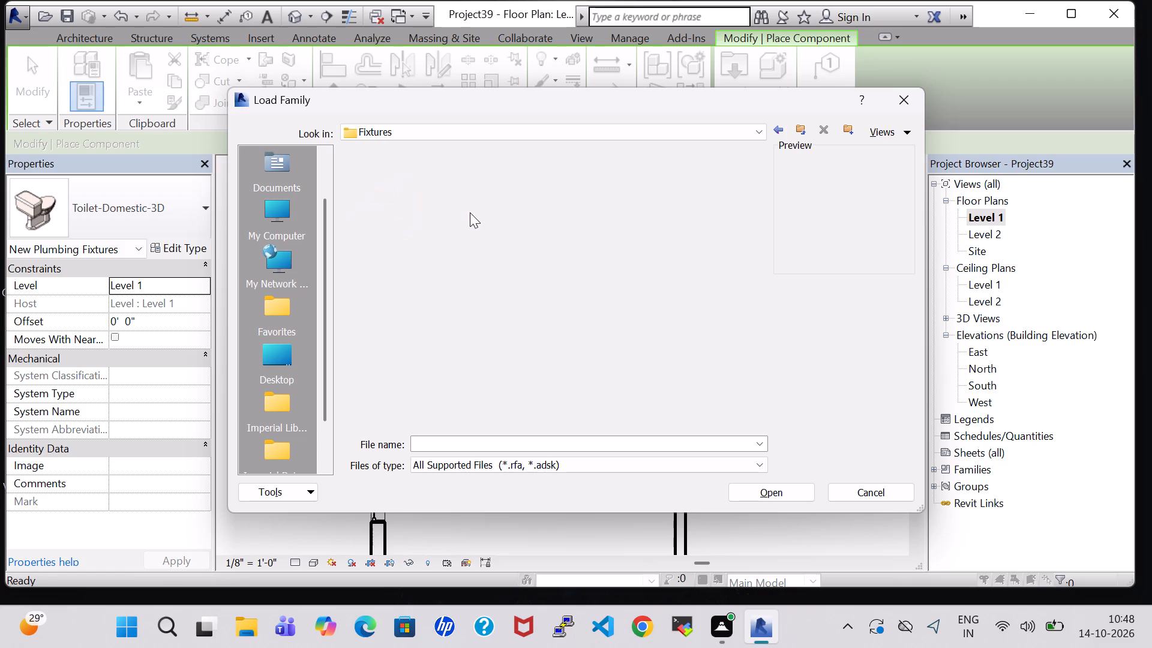
double_click(687, 215)
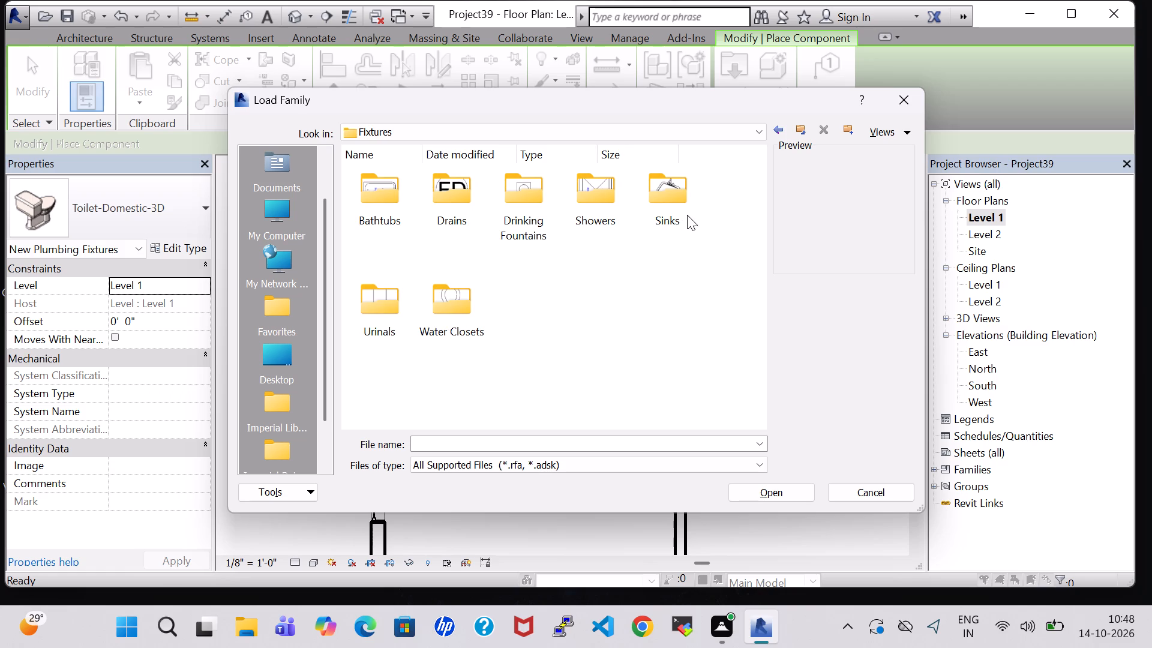
double_click(661, 206)
left_click(383, 293)
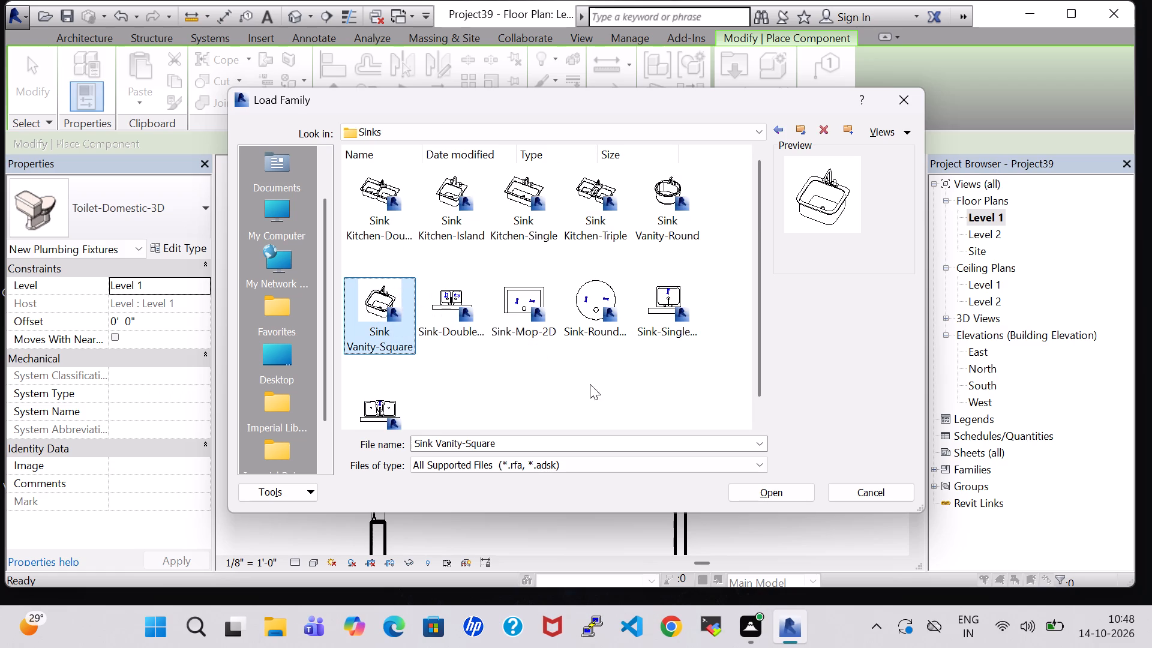
left_click(791, 488)
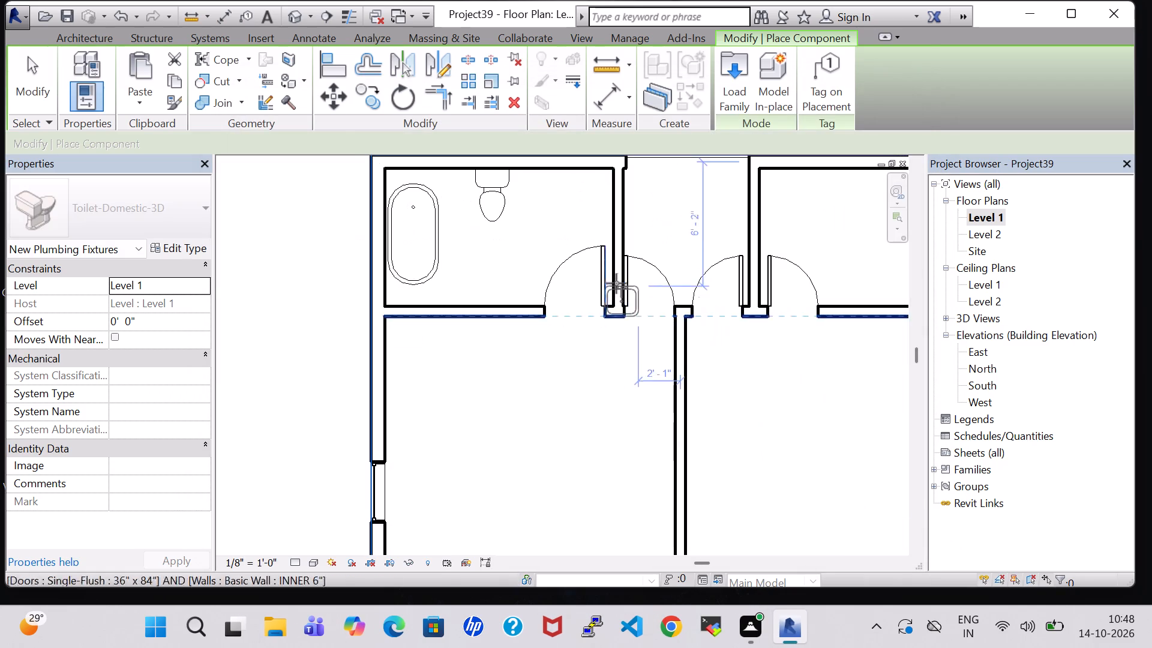
left_click(564, 178)
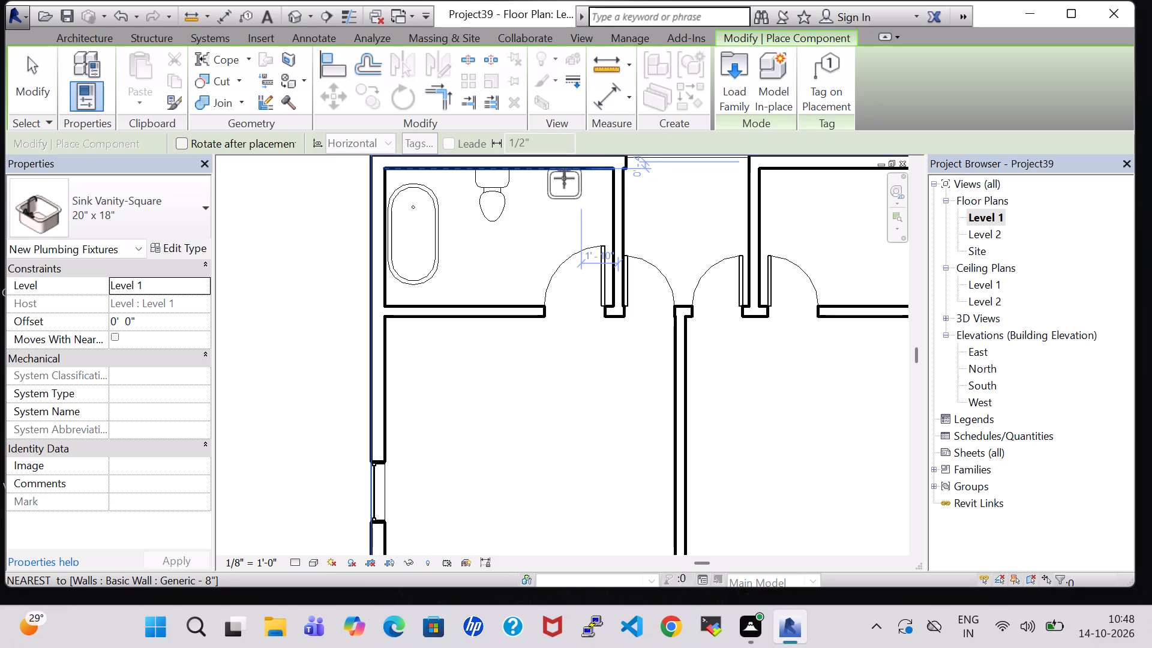
Set the northwest bathroom sink's offset from Level 1 to 1' 0".
key("Escape")
key("Escape")
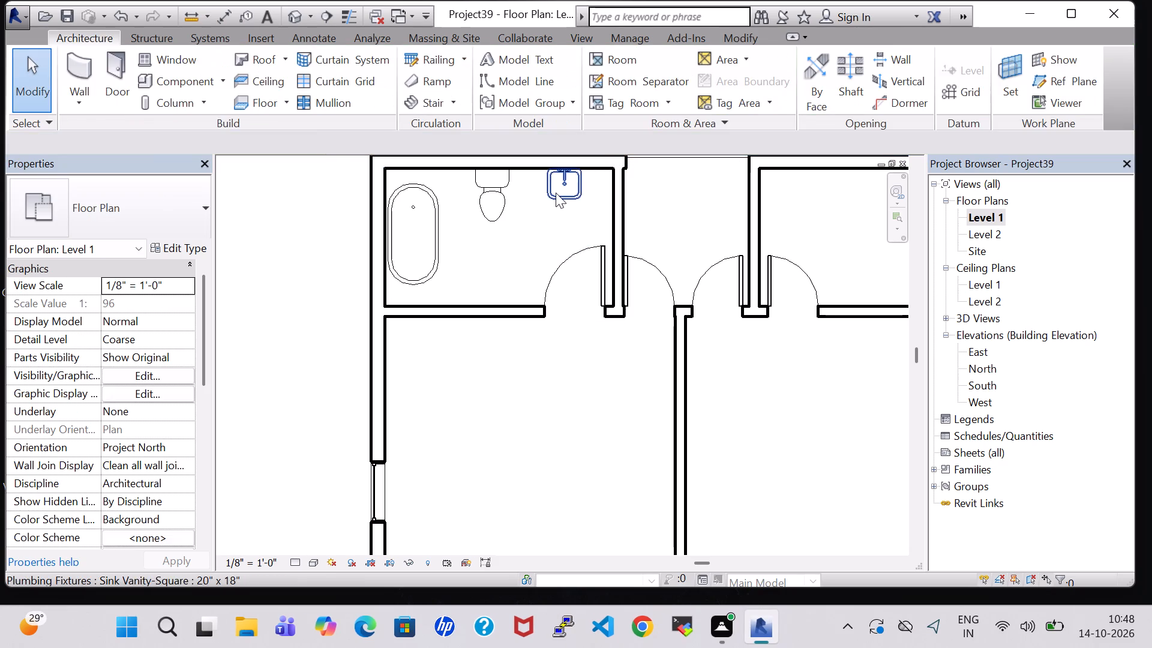
left_click(556, 193)
left_click(113, 321)
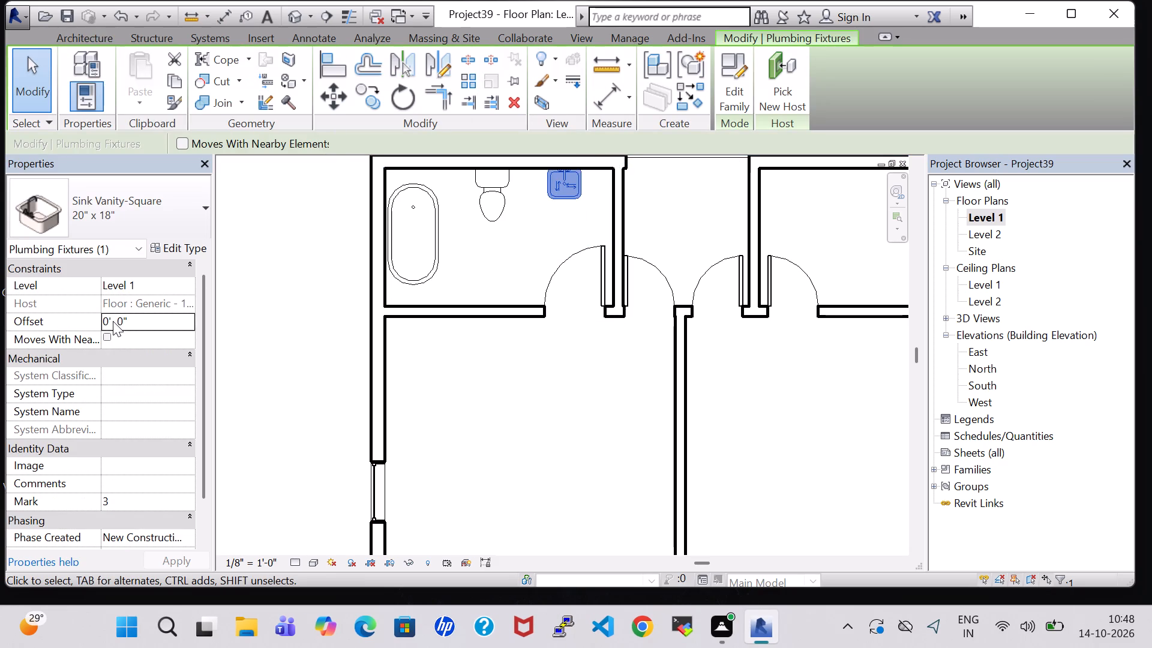
key("Left")
key("BackSpace")
key("1")
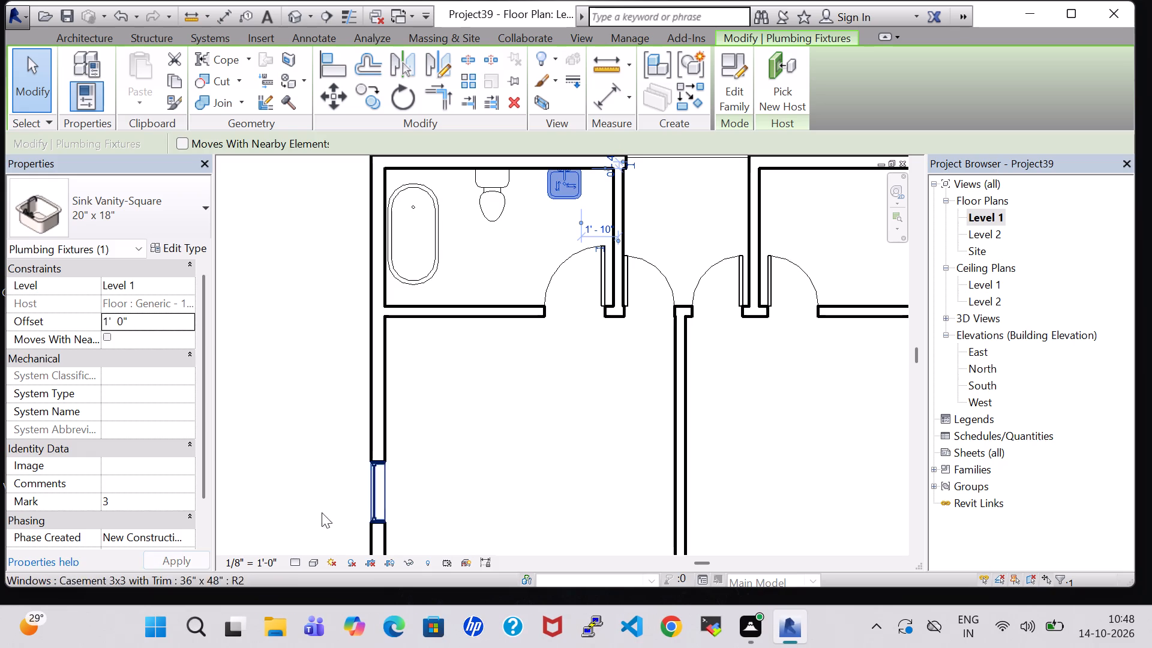
left_click(298, 425)
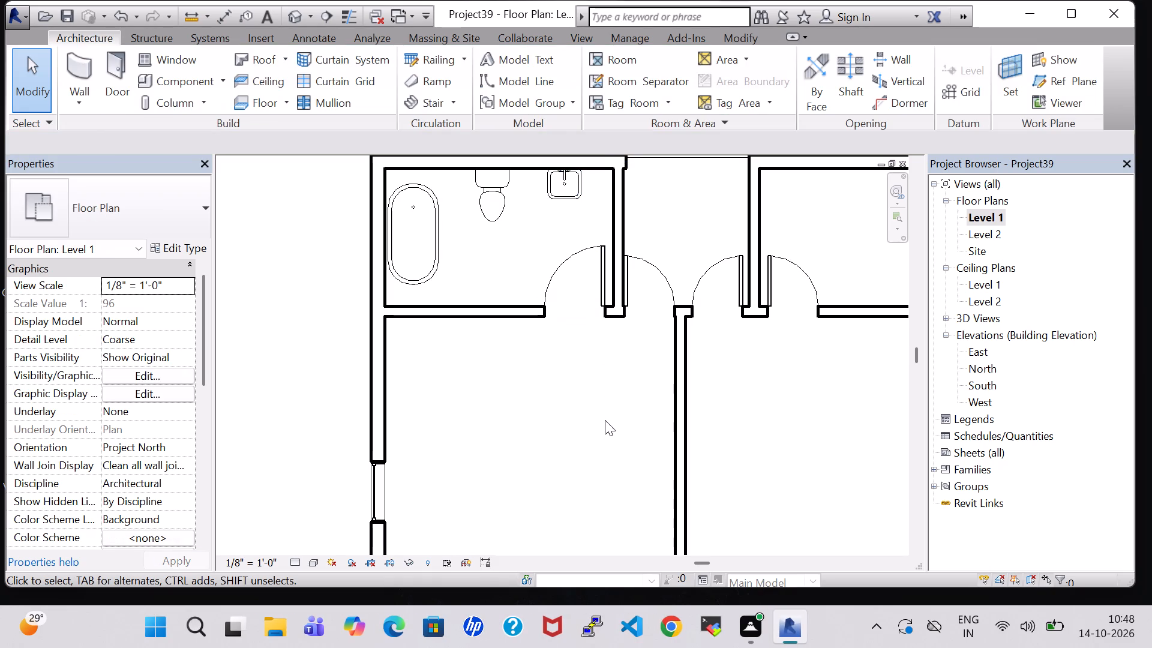
Load Bed-Box from the Furniture Beds folder and place a Double 53" x 74" bed in the west bedroom, its head at the west window.
scroll(604, 422, "down", 3)
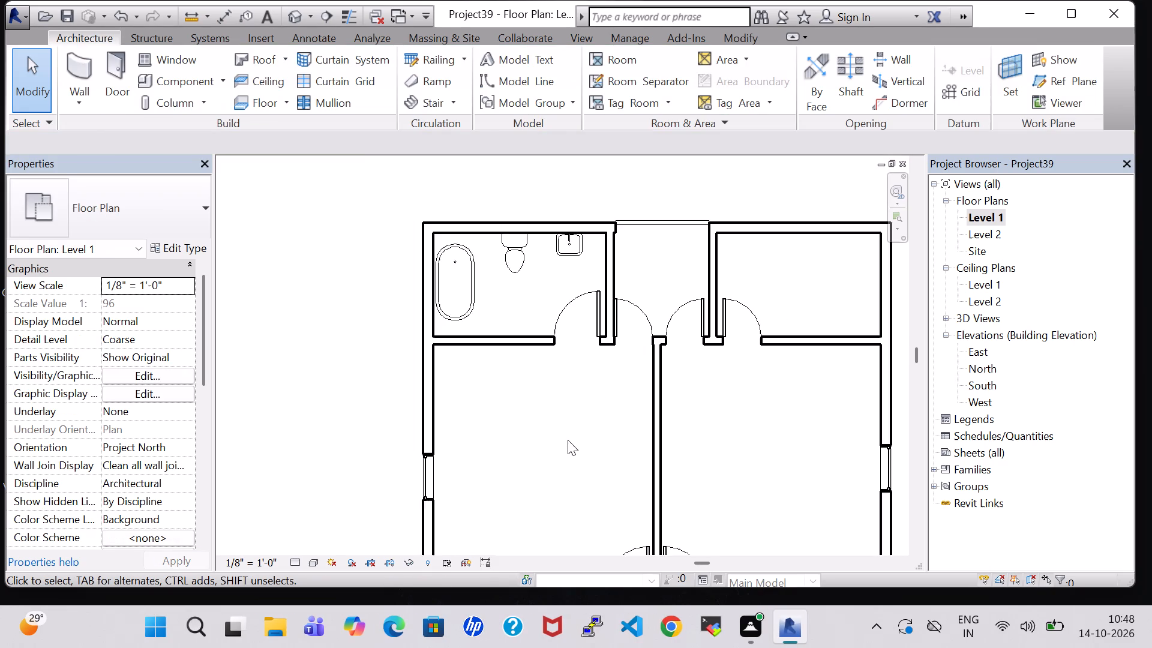
middle_click_drag(568, 440, 566, 382)
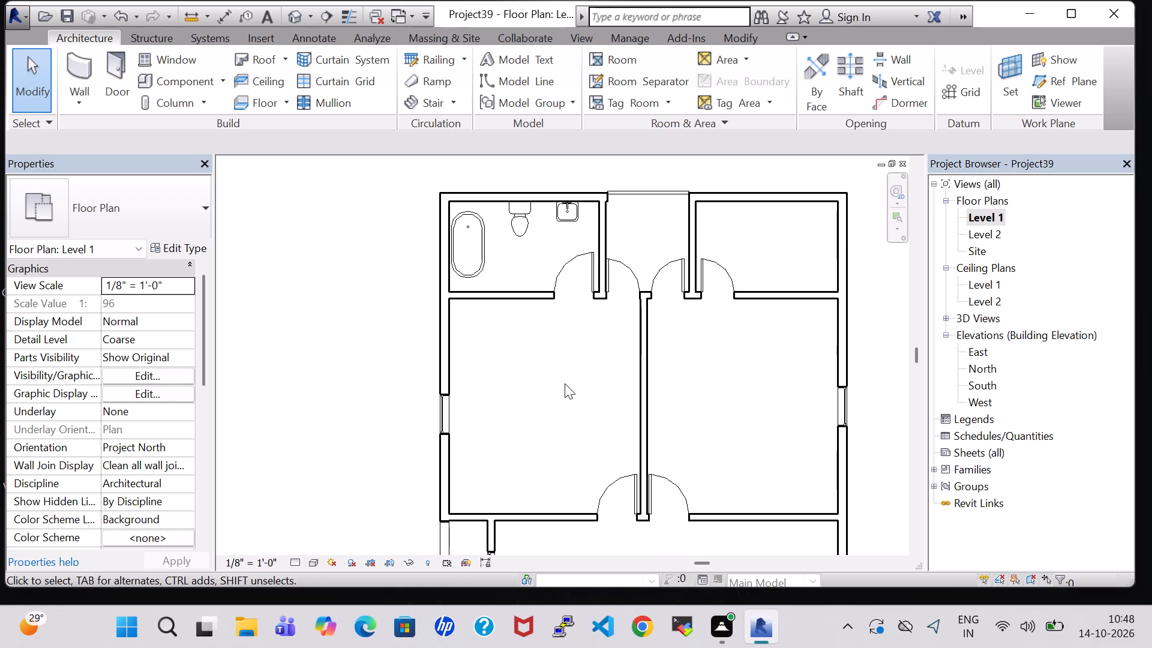
scroll(565, 383, "down", 1)
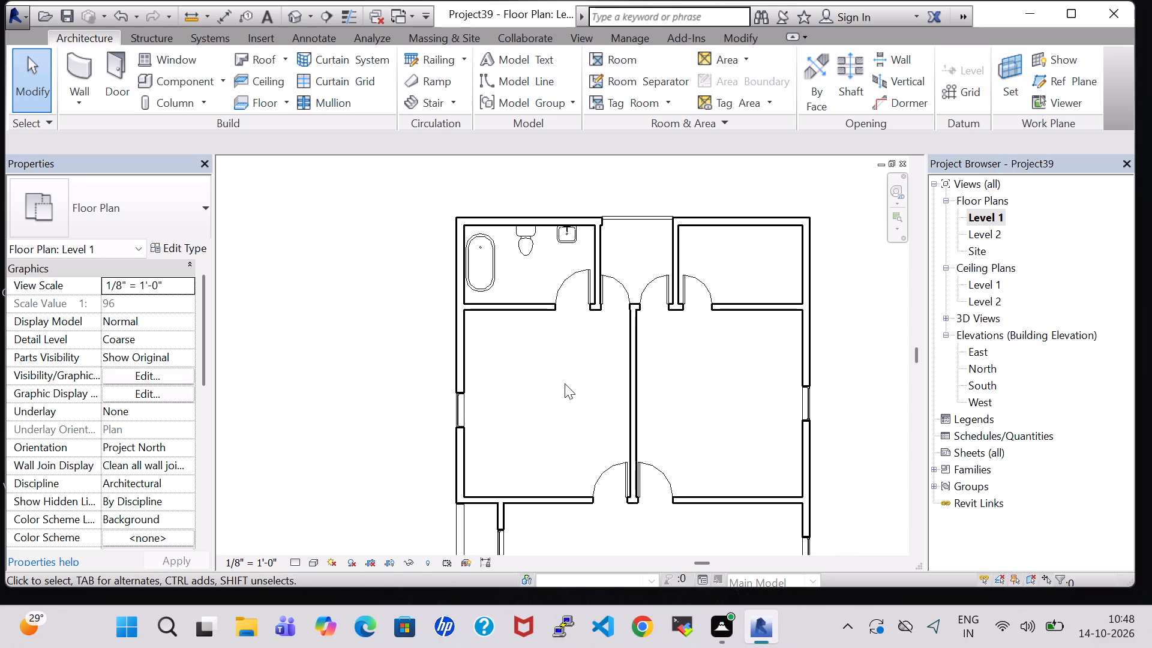
left_click(160, 87)
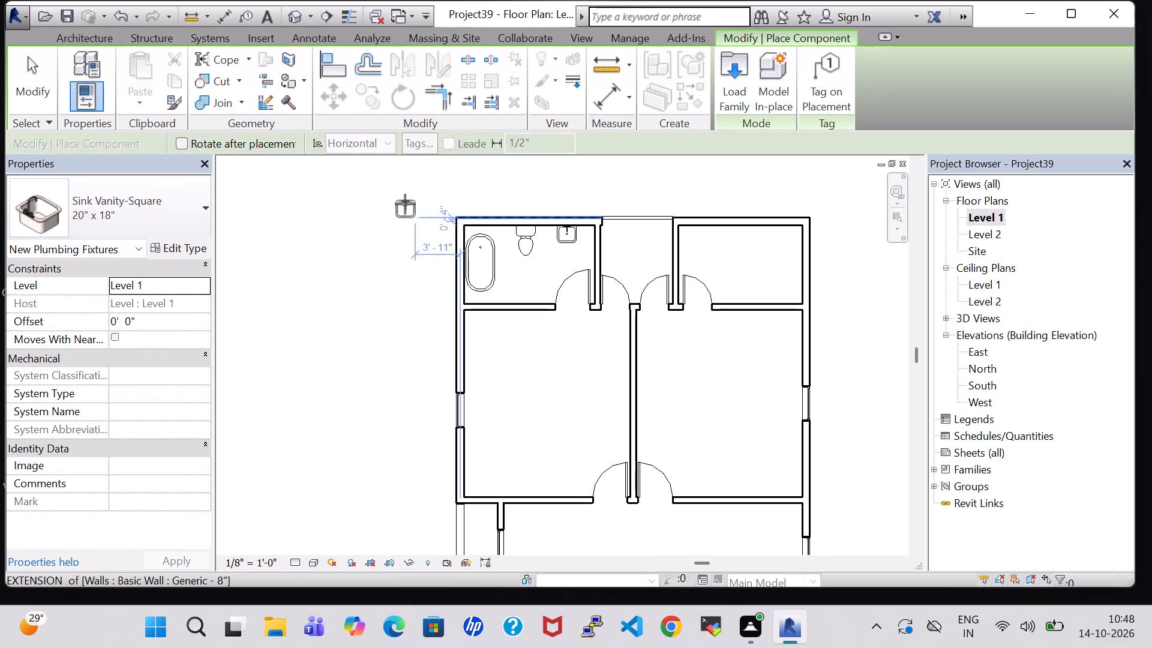
left_click(730, 86)
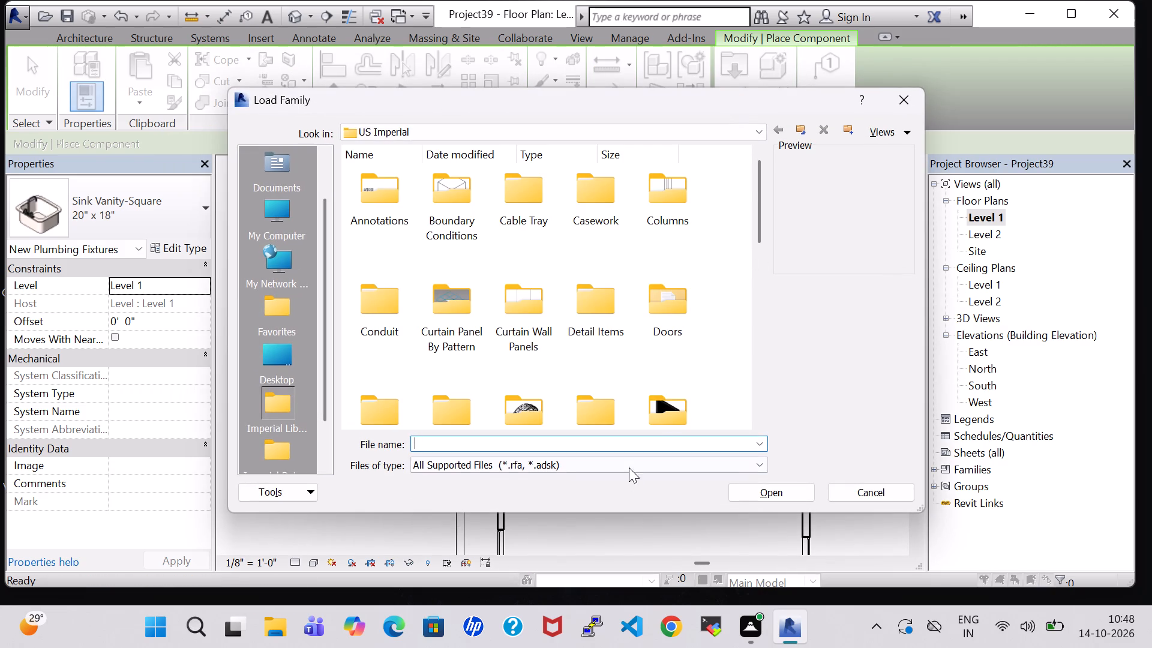
double_click(664, 417)
double_click(382, 191)
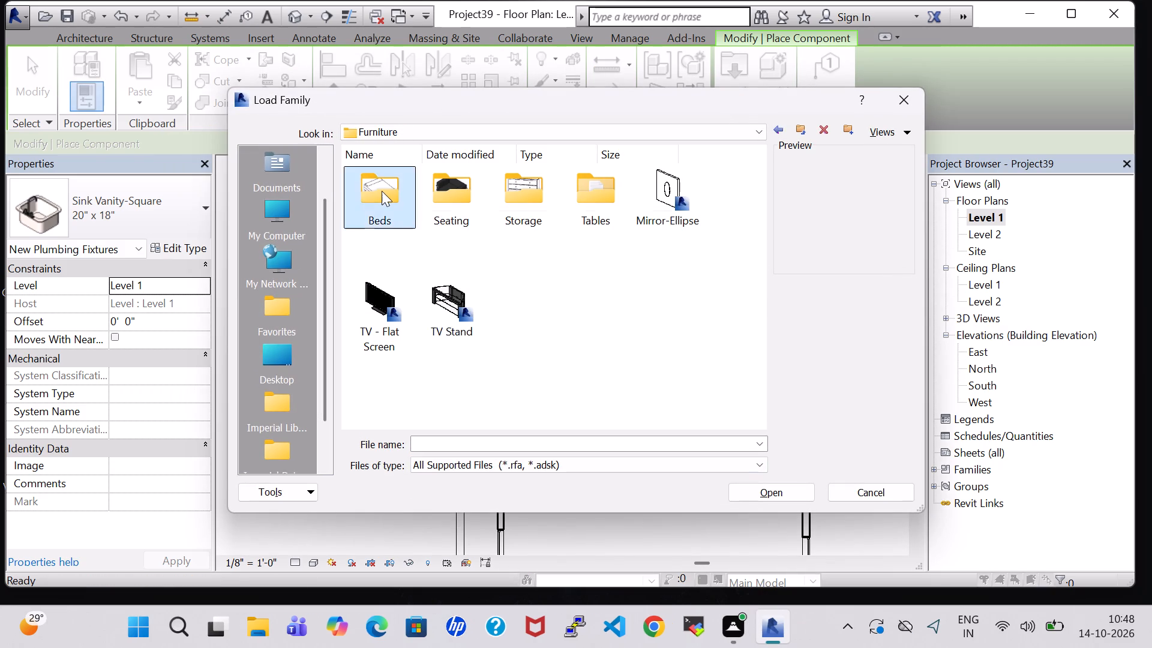
left_click(384, 191)
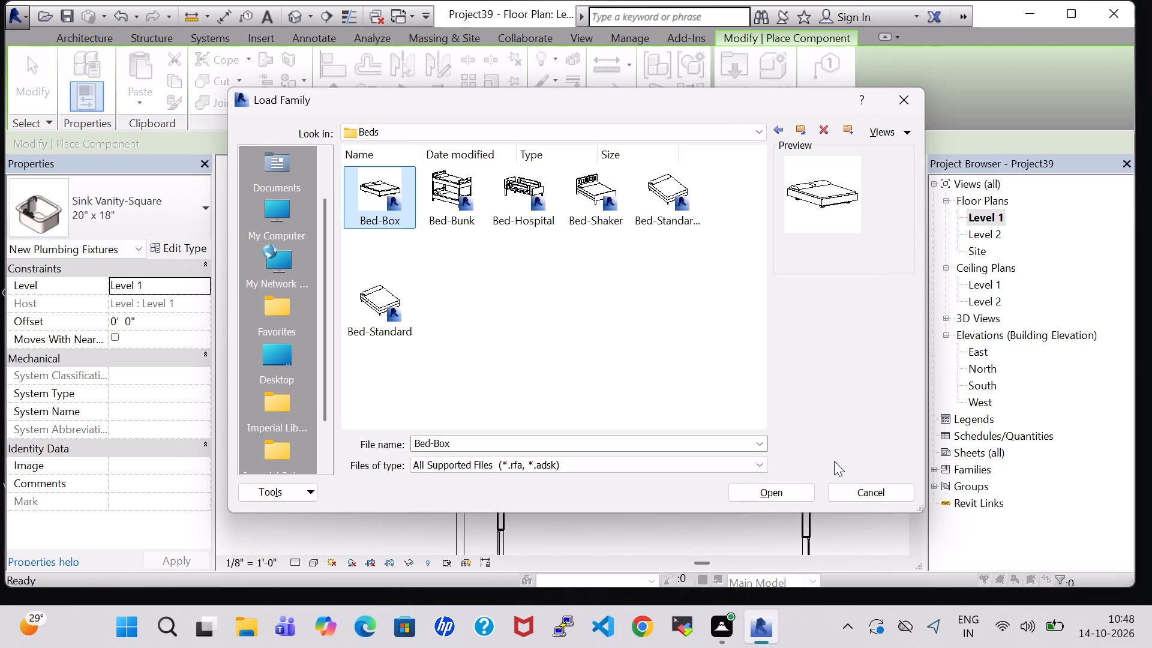
left_click(765, 491)
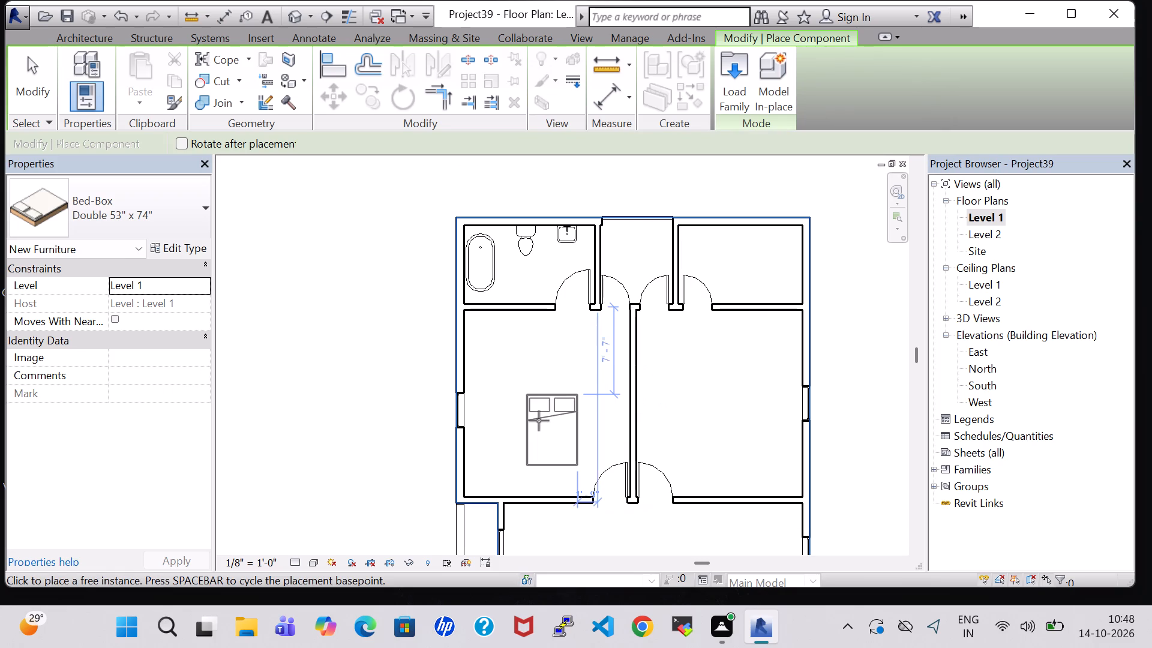
key("space")
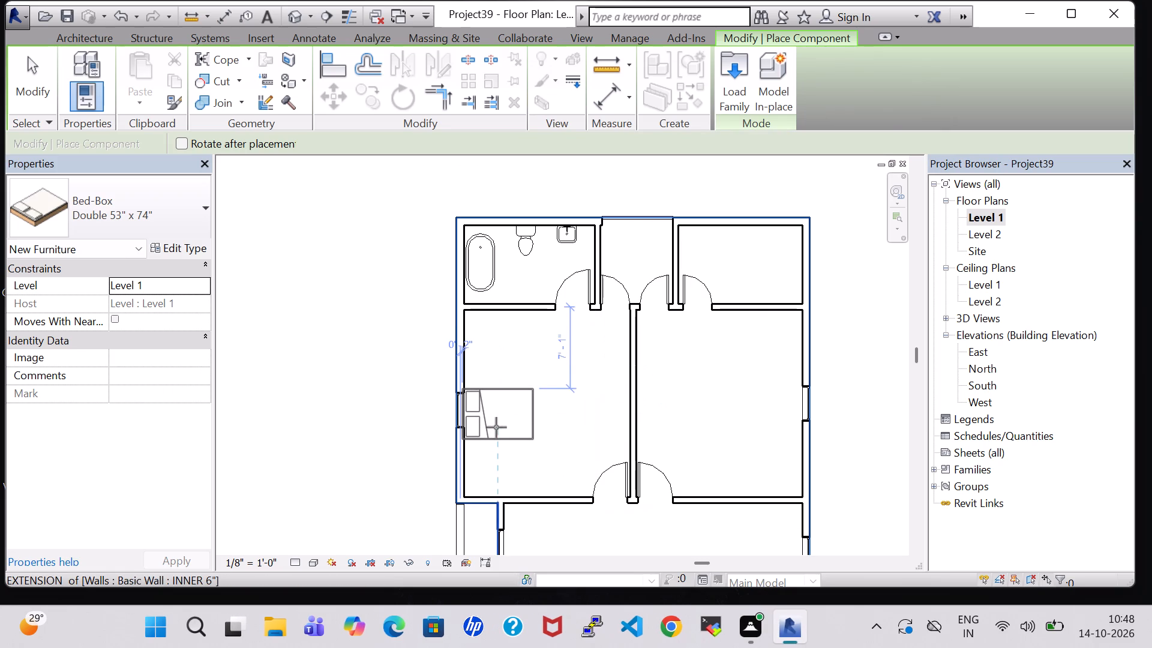
scroll(496, 427, "up", 7)
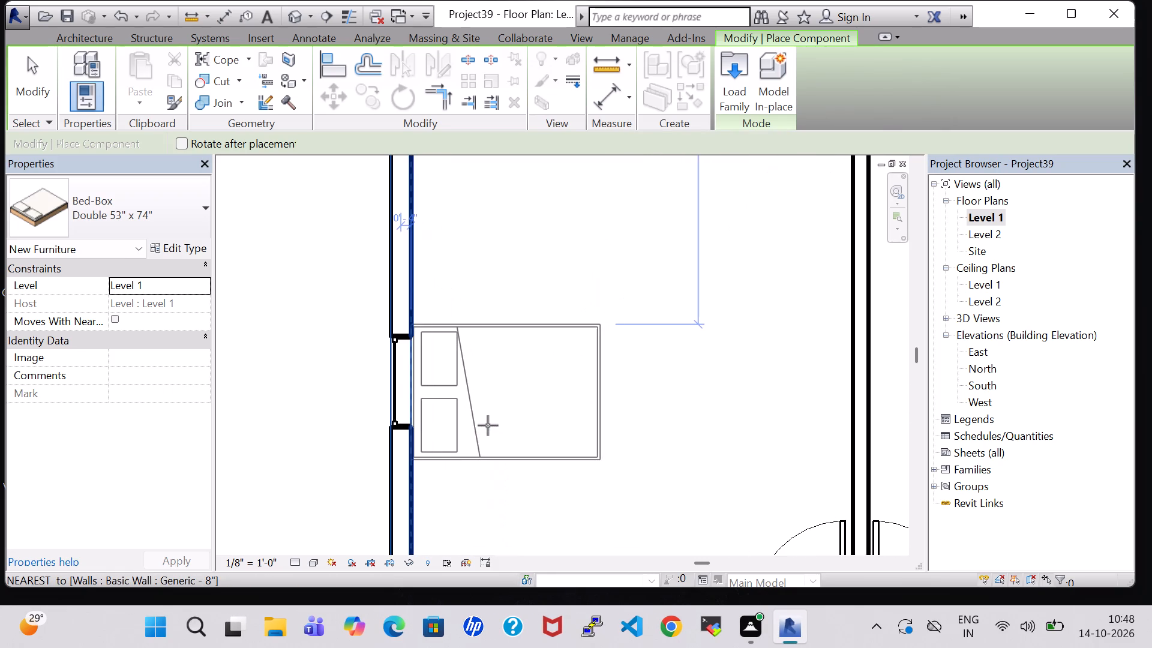
left_click(491, 426)
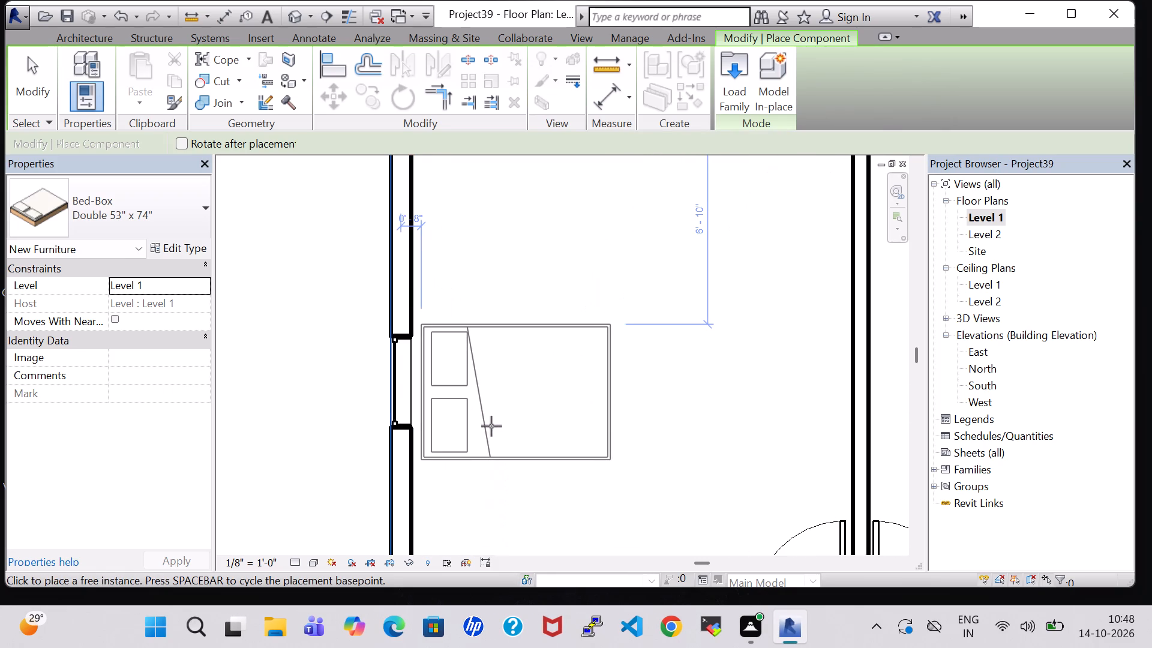
key("Escape")
key("Escape")
Load Table-End from the Furniture Tables folder and place a 24" x 24" table just north of the bed, about 4'-6" from the bedroom's north wall.
scroll(494, 425, "down", 3)
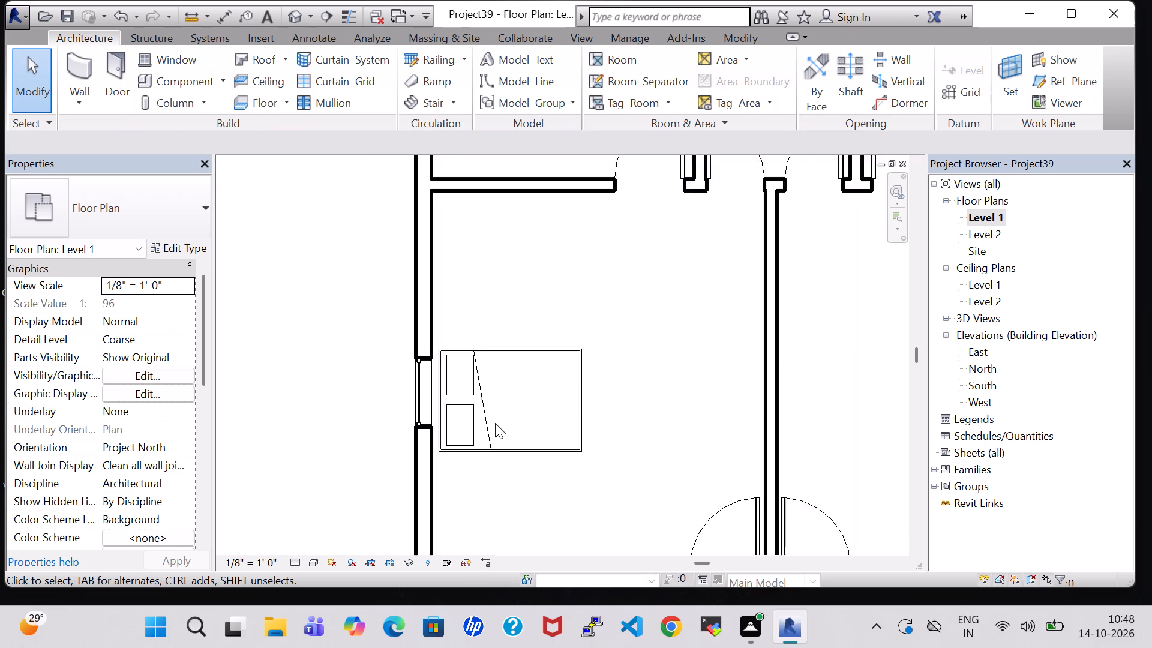
scroll(495, 423, "down", 1)
left_click(644, 331)
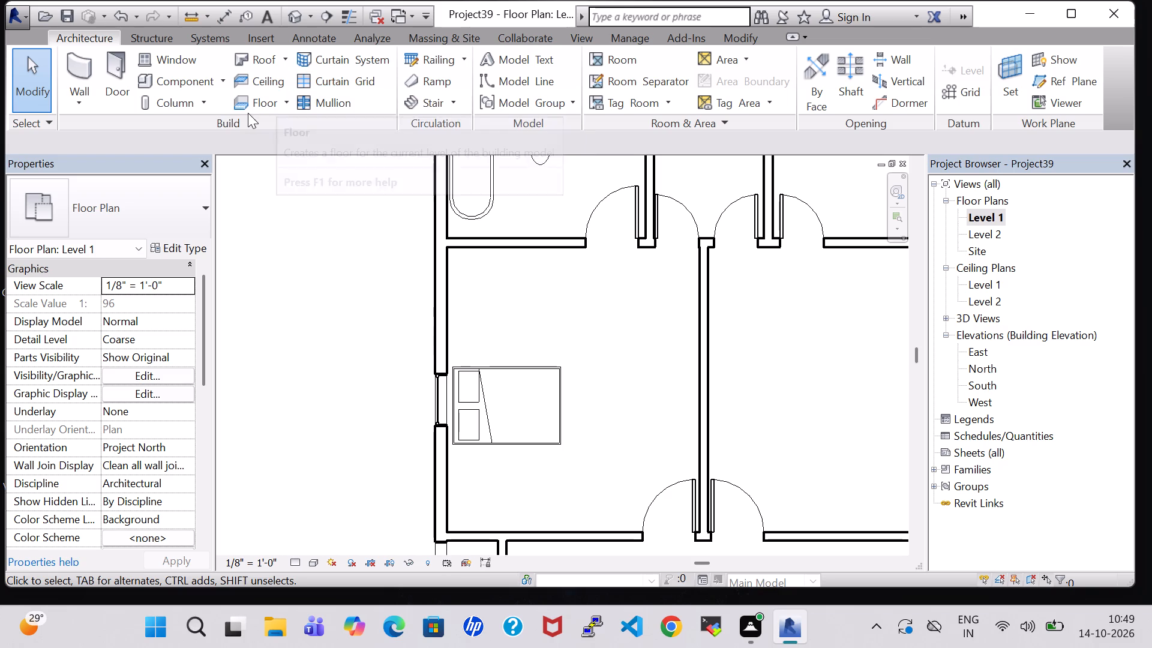
left_click(182, 85)
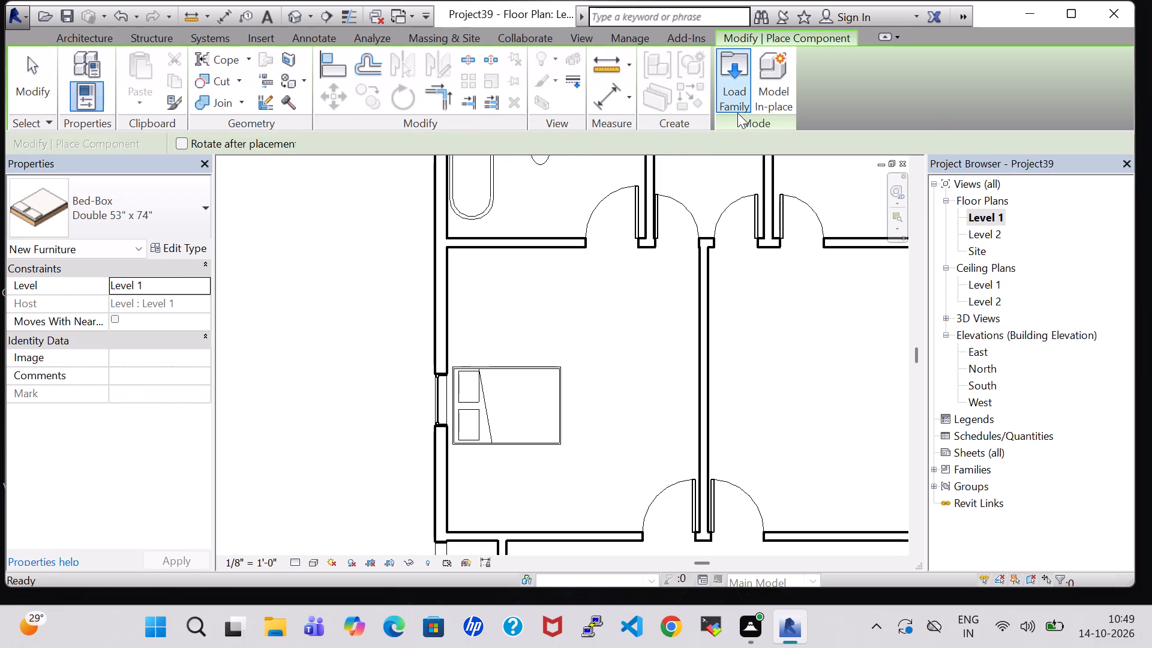
left_click(737, 112)
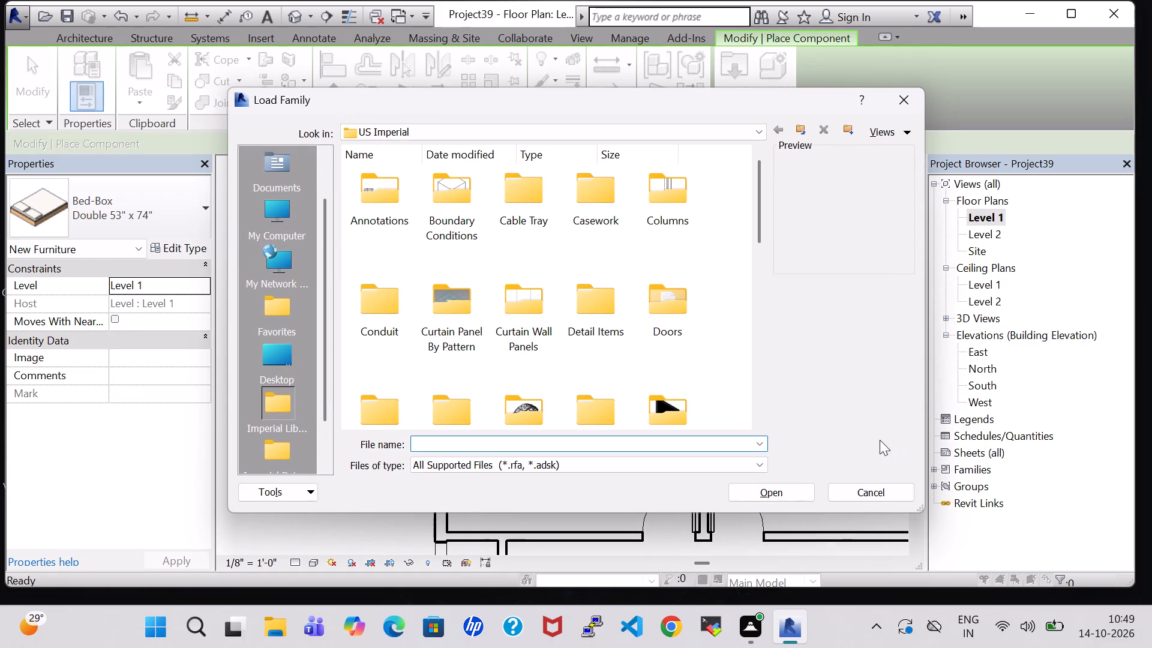
scroll(725, 393, "down", 1)
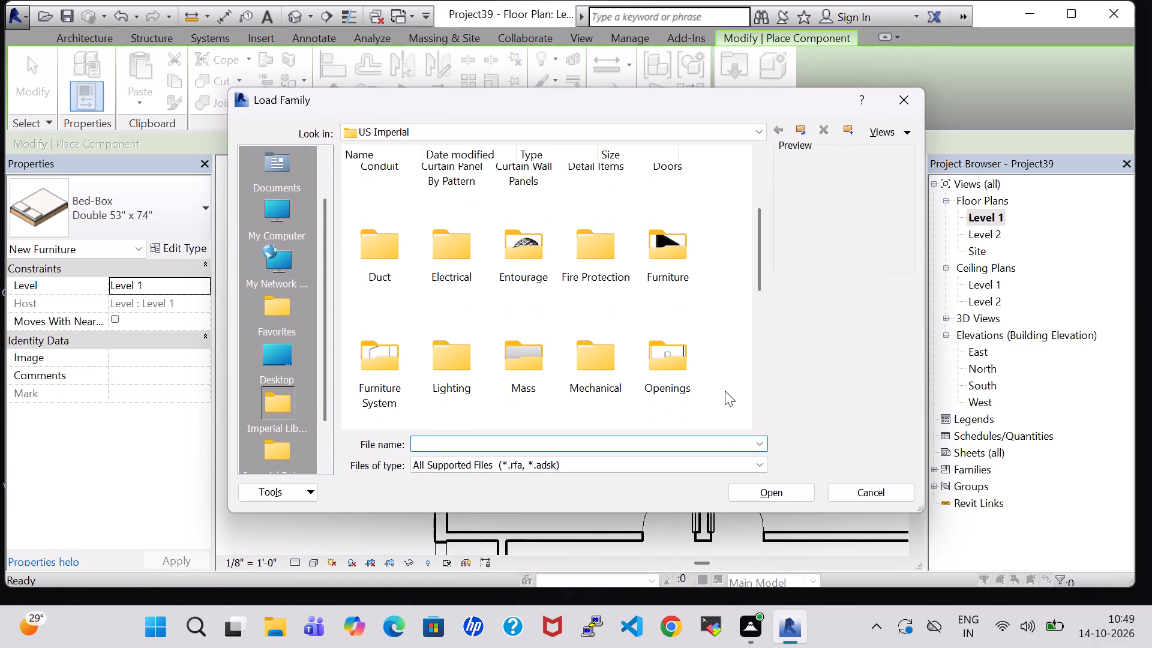
double_click(683, 262)
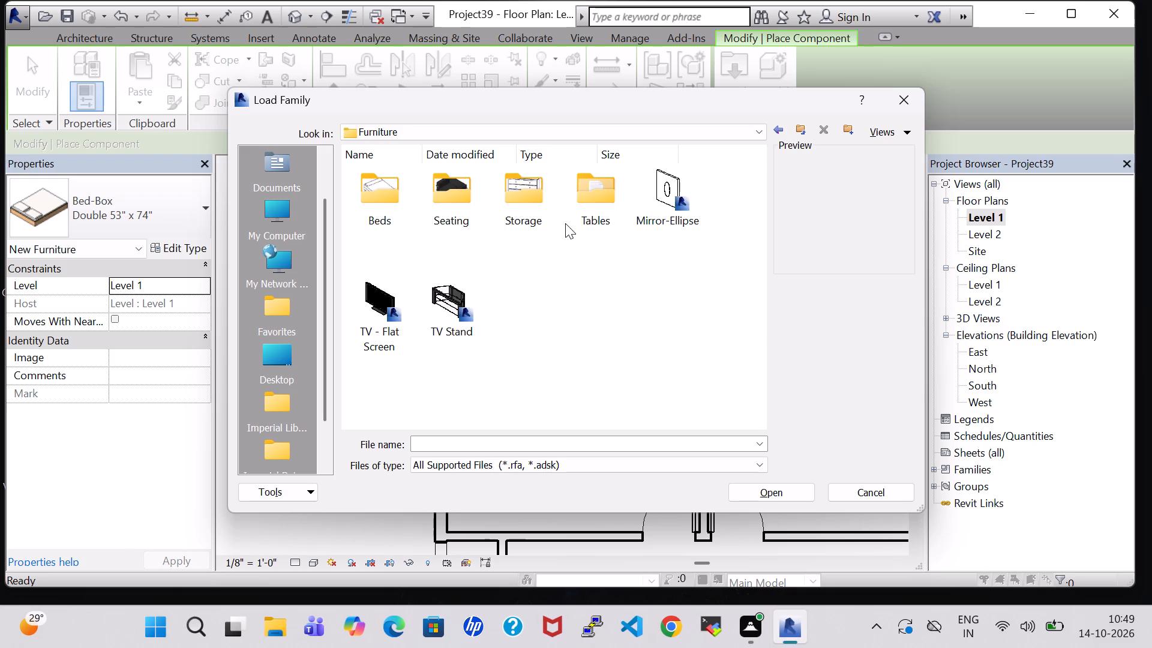
double_click(602, 190)
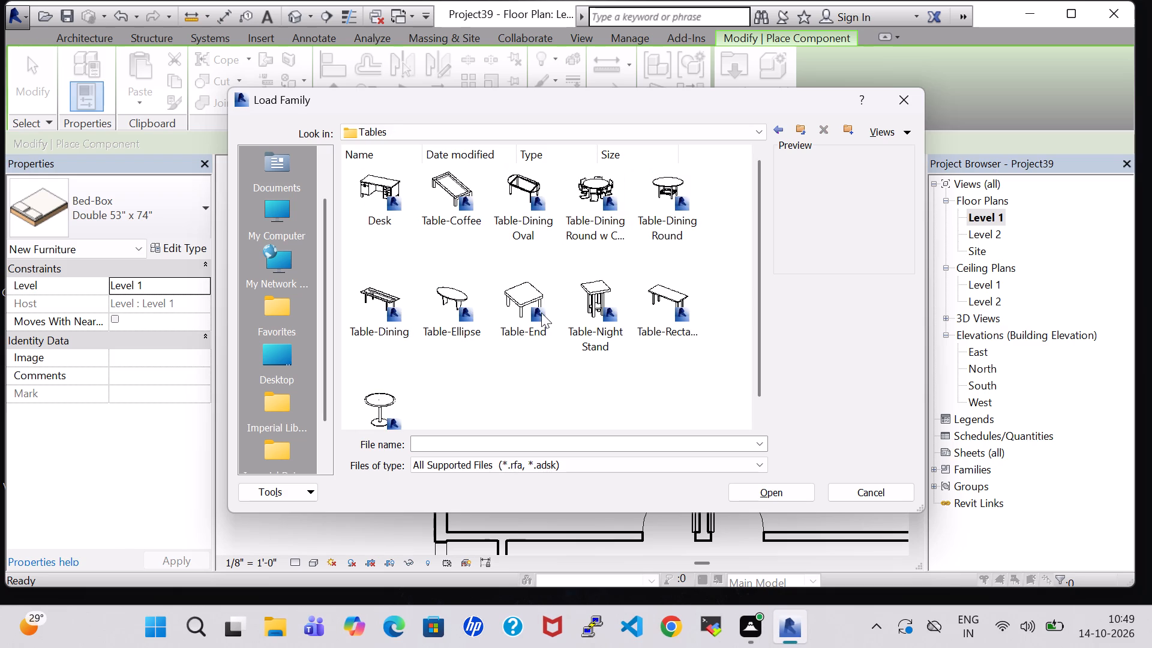
left_click(520, 301)
left_click(787, 488)
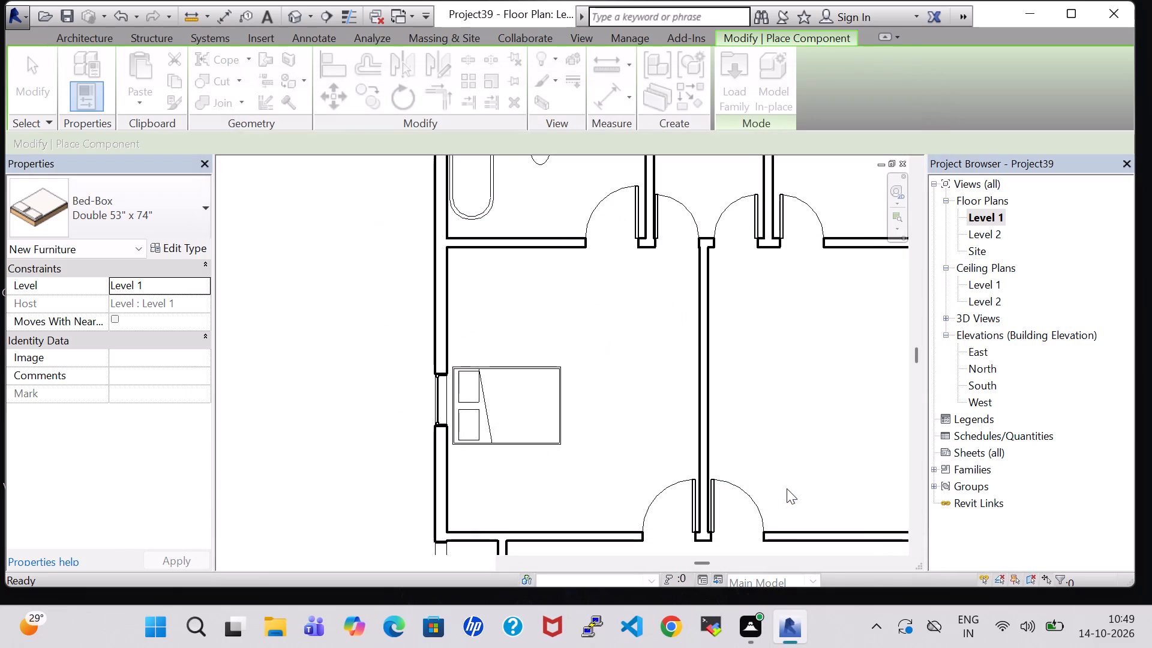
scroll(474, 342, "up", 3)
left_click(468, 337)
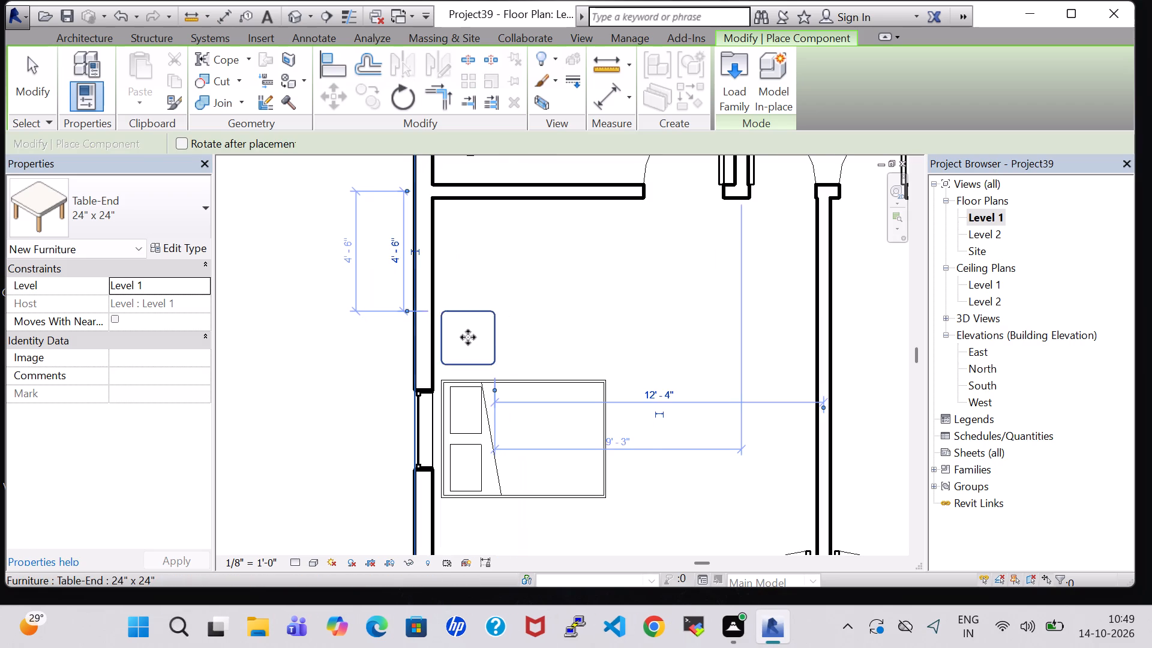
scroll(527, 338, "down", 7)
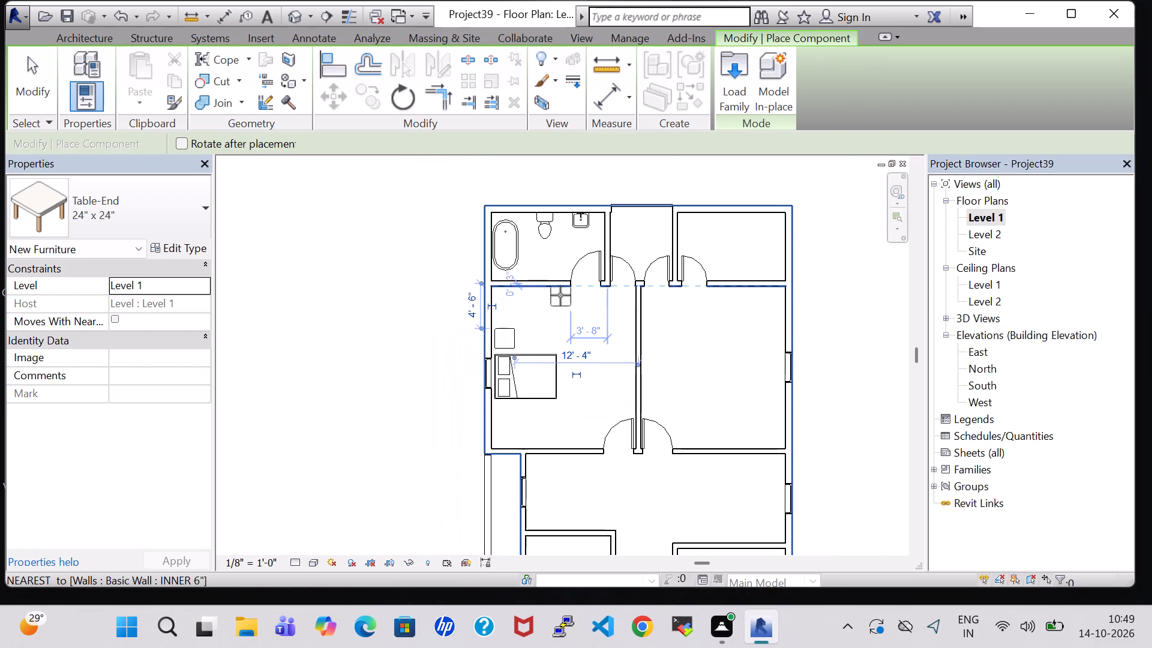
key("Escape")
key("Escape")
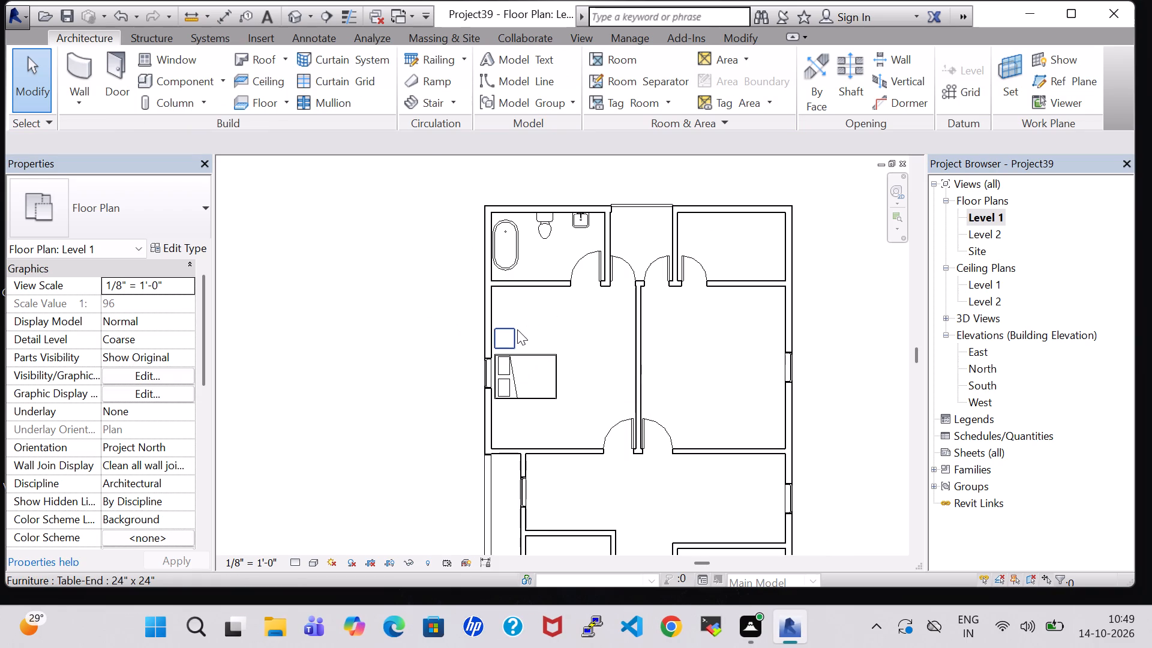
Move the end table to the south side of the bed, about 12'-2" from the bedroom's north wall.
left_click(517, 329)
key("Down")
key("Down")
key("Down")
key("Down")
key("Down")
key("Down")
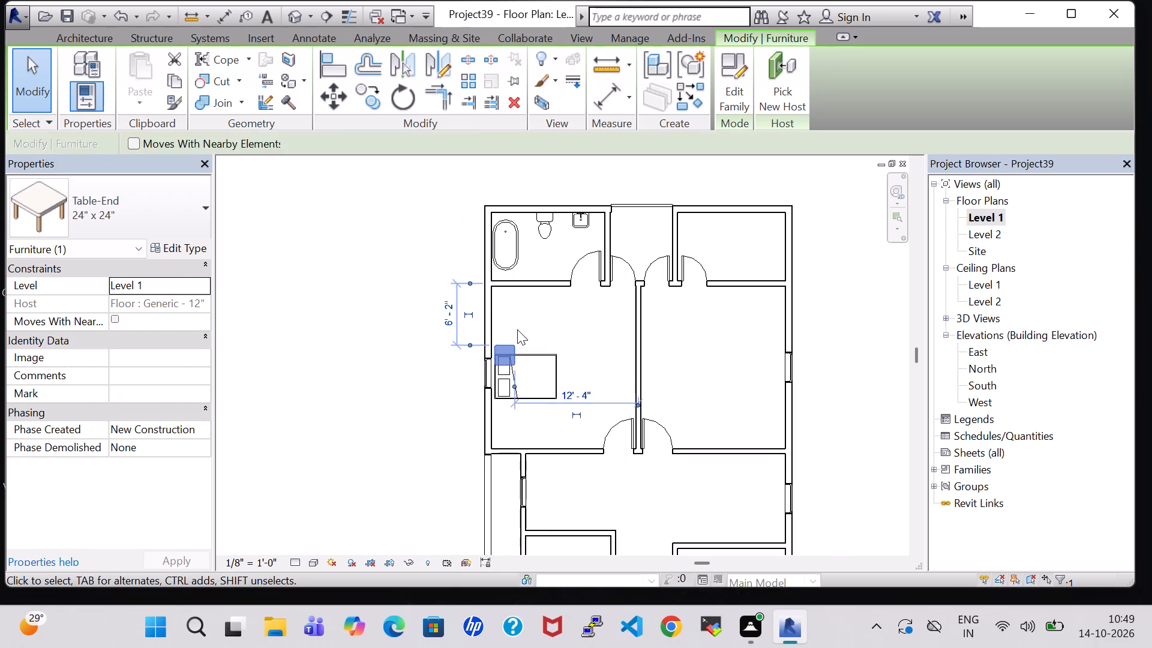
key("Down")
key("Down")
key("Down")
key("Down")
key("Down")
key("Down")
key("Down")
key("Down")
key("Down")
key("Down")
key("Down")
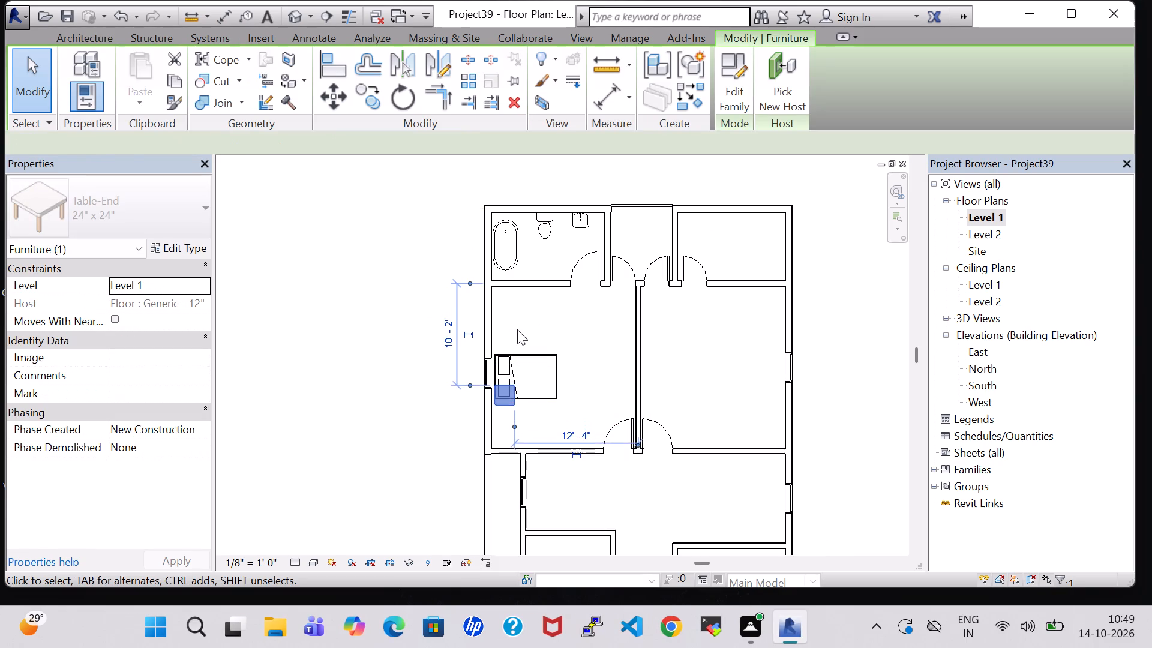
key("Down")
key("Down")
key("Down")
key("Down")
key("Down")
key("Down")
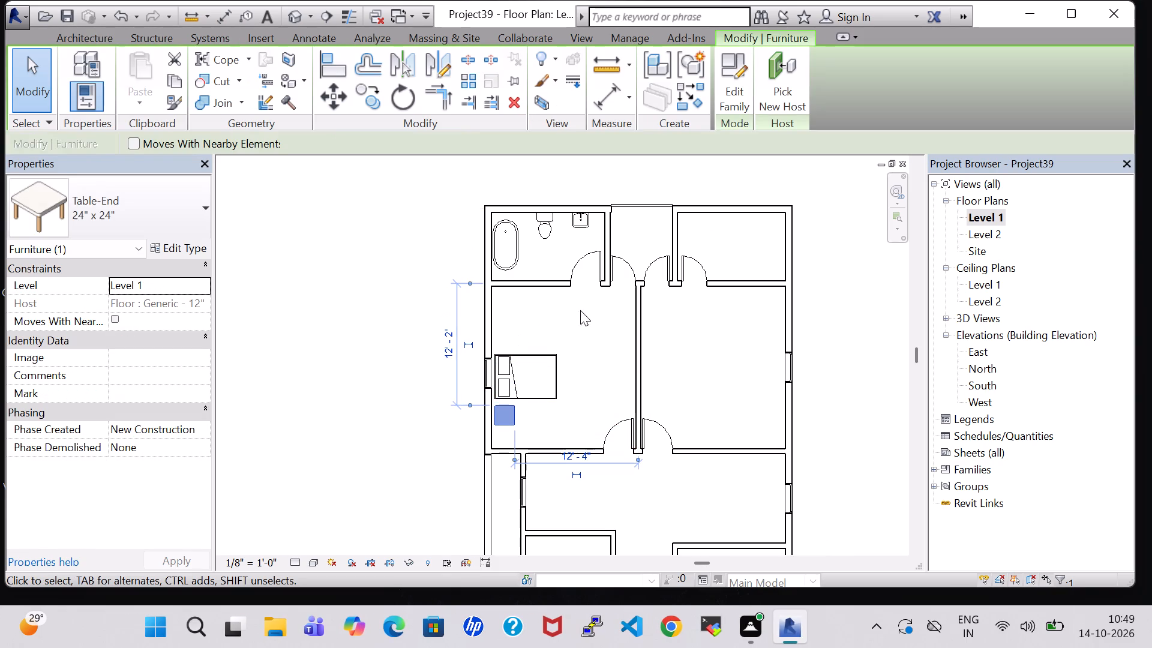
left_click(868, 257)
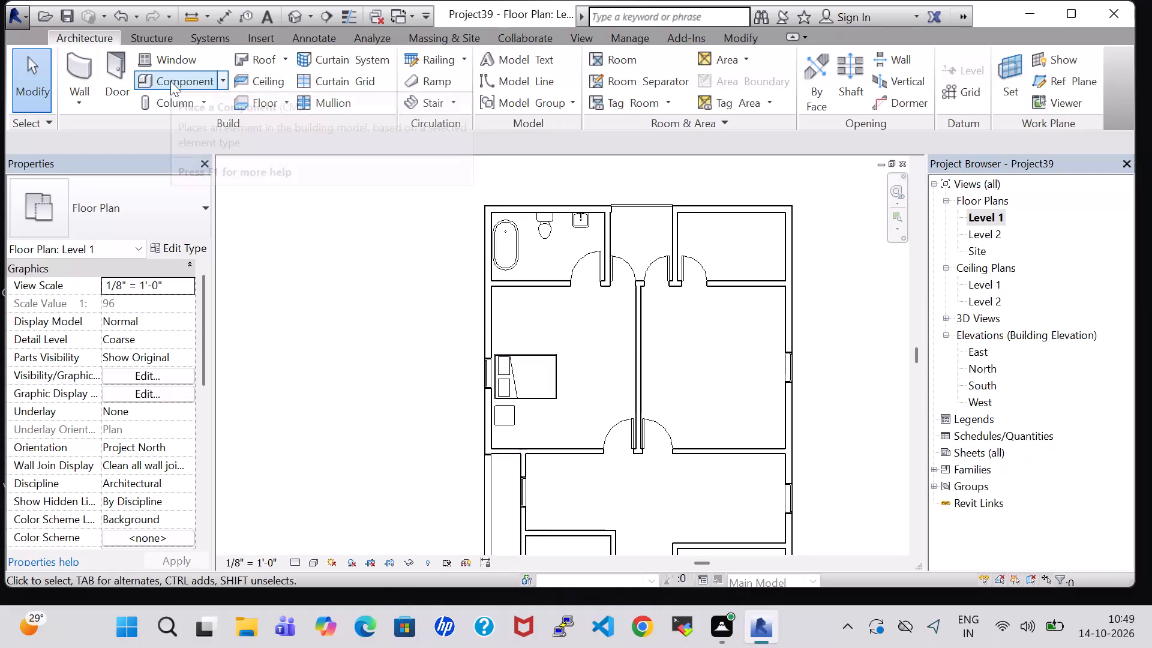
Load Dresser from the Furniture Storage folder and place a 48" x 72" x 24" dresser lengthwise on the west bedroom's west wall, north of the bed.
left_click(172, 81)
left_click(747, 78)
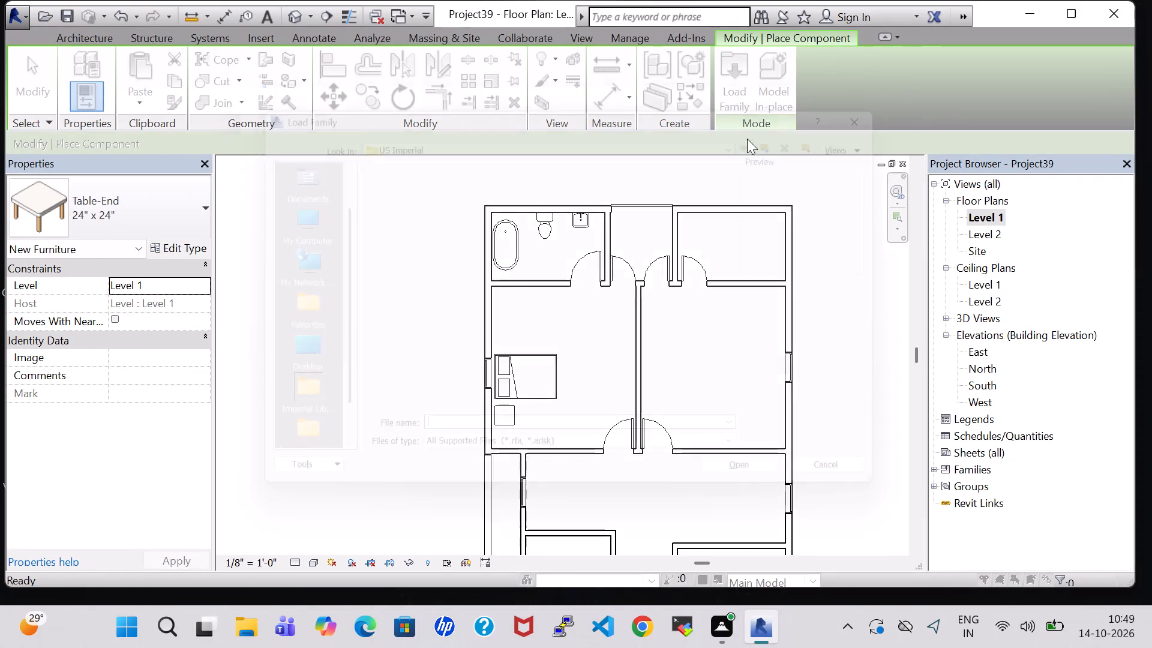
scroll(695, 368, "down", 1)
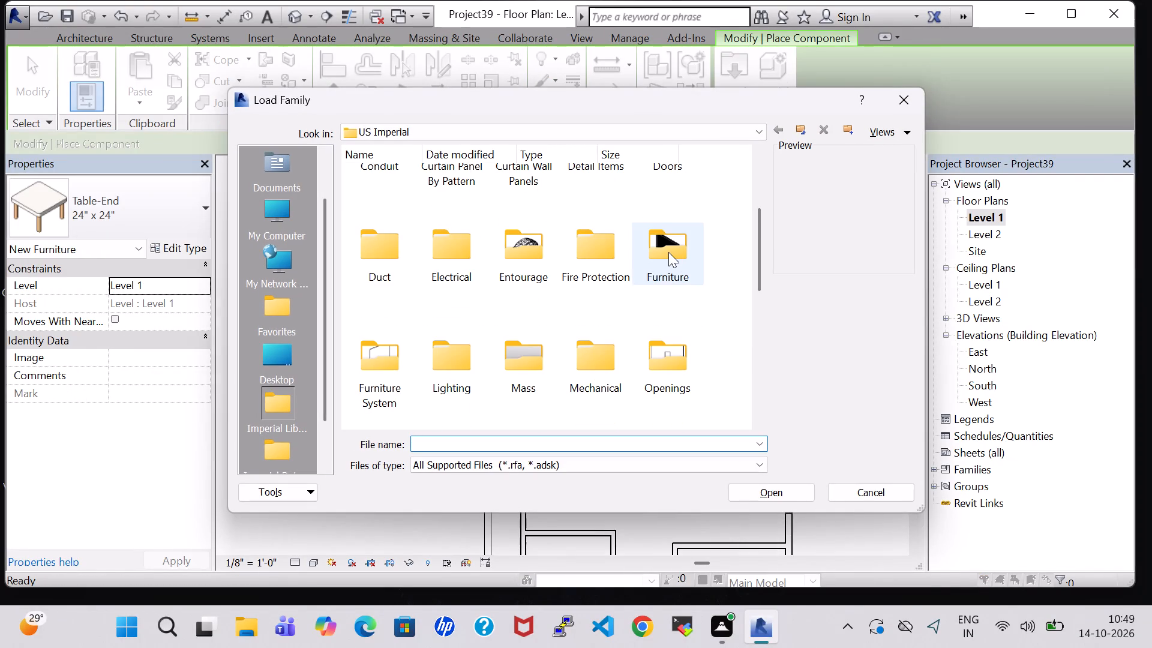
double_click(668, 252)
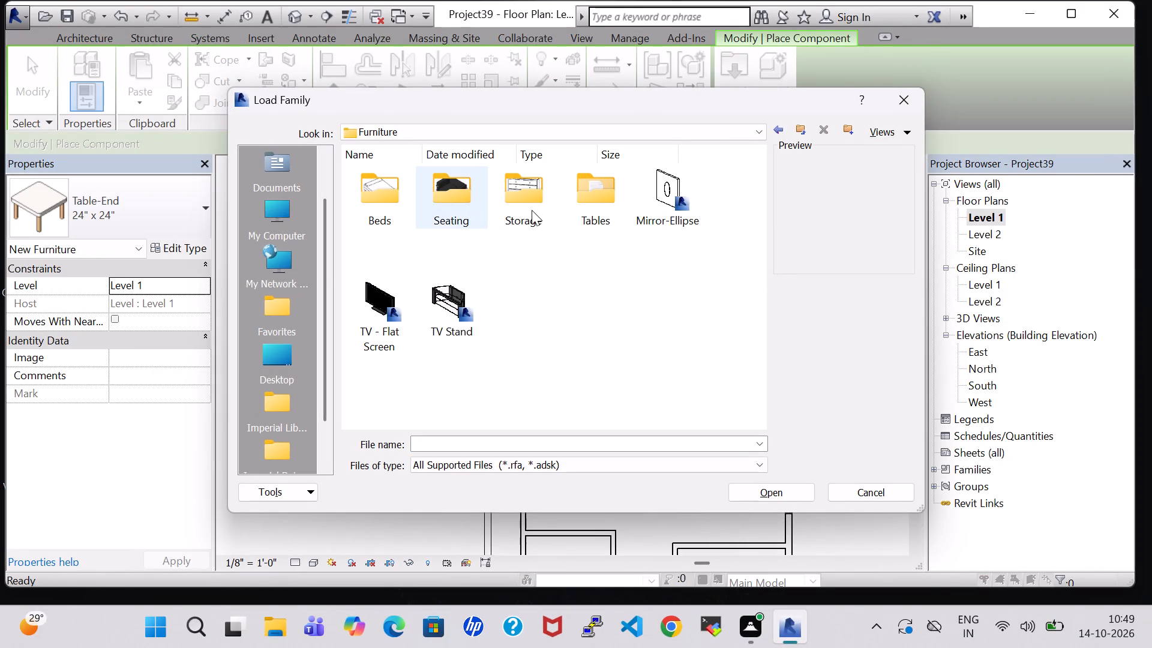
double_click(532, 210)
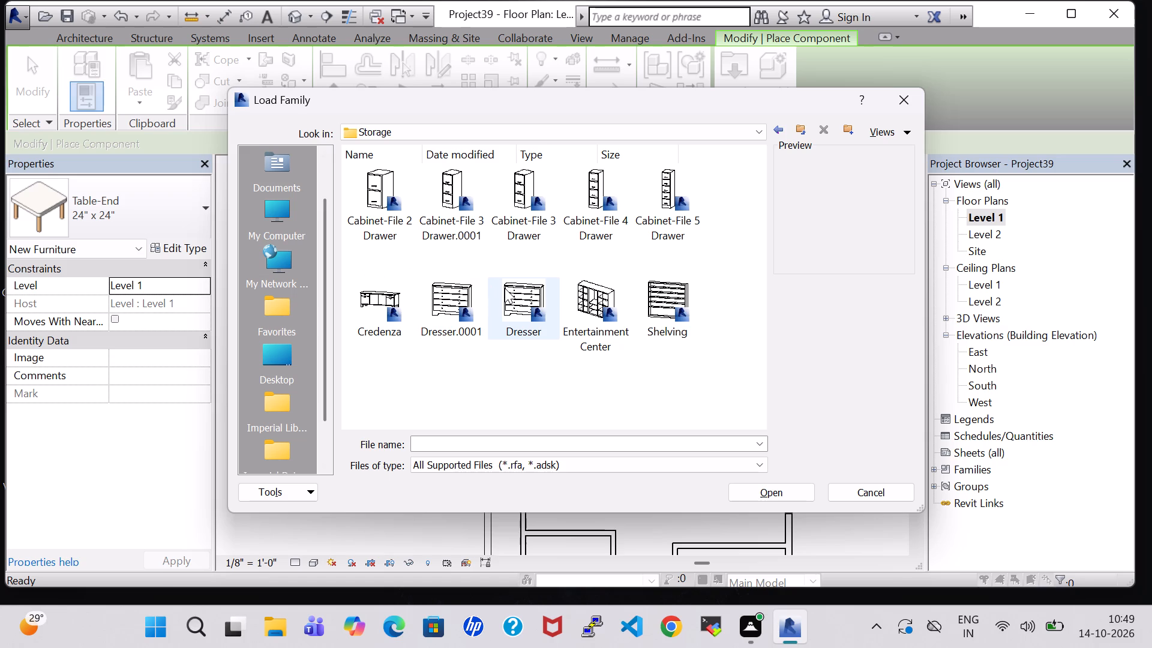
left_click(505, 288)
left_click(786, 487)
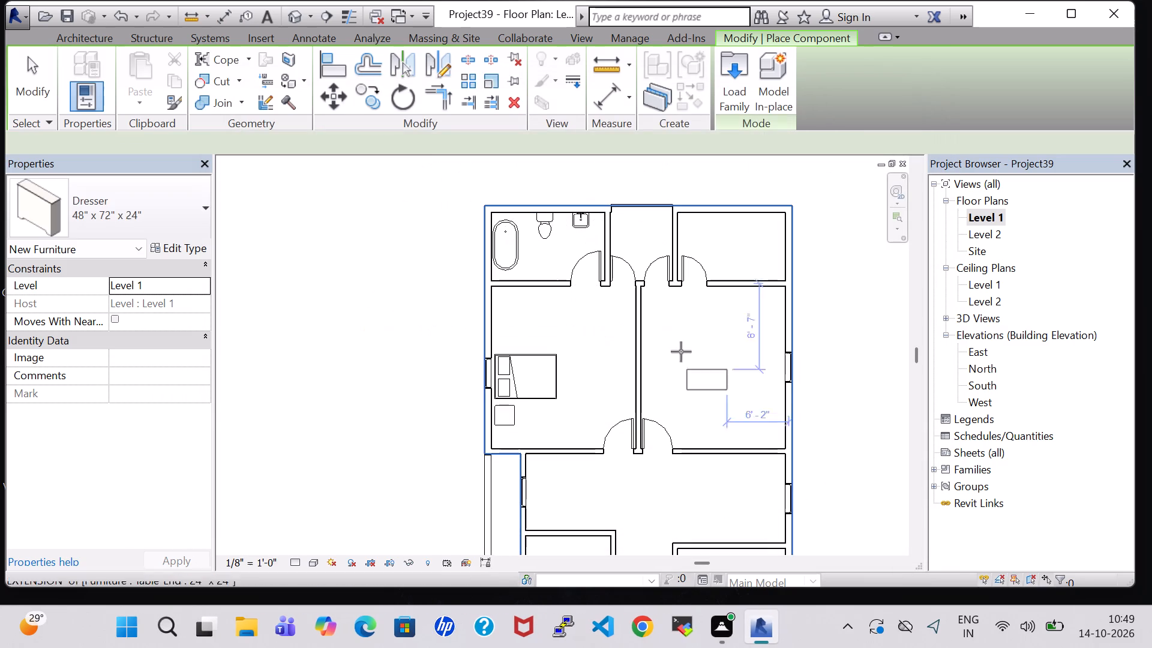
key("space")
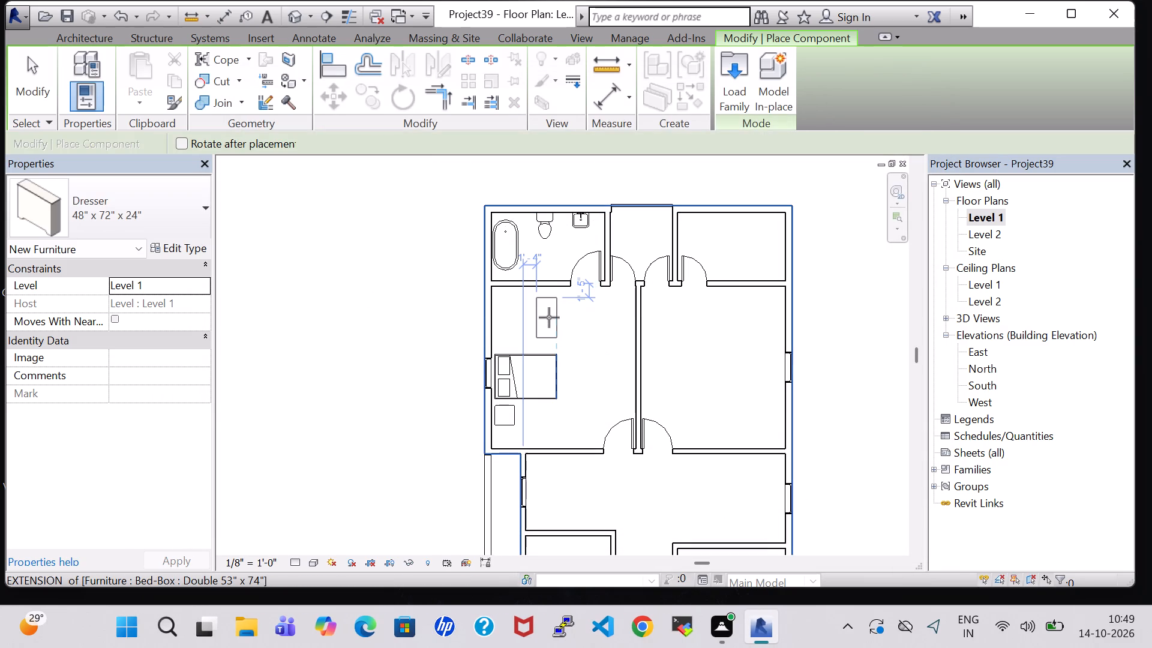
scroll(518, 312, "up", 2)
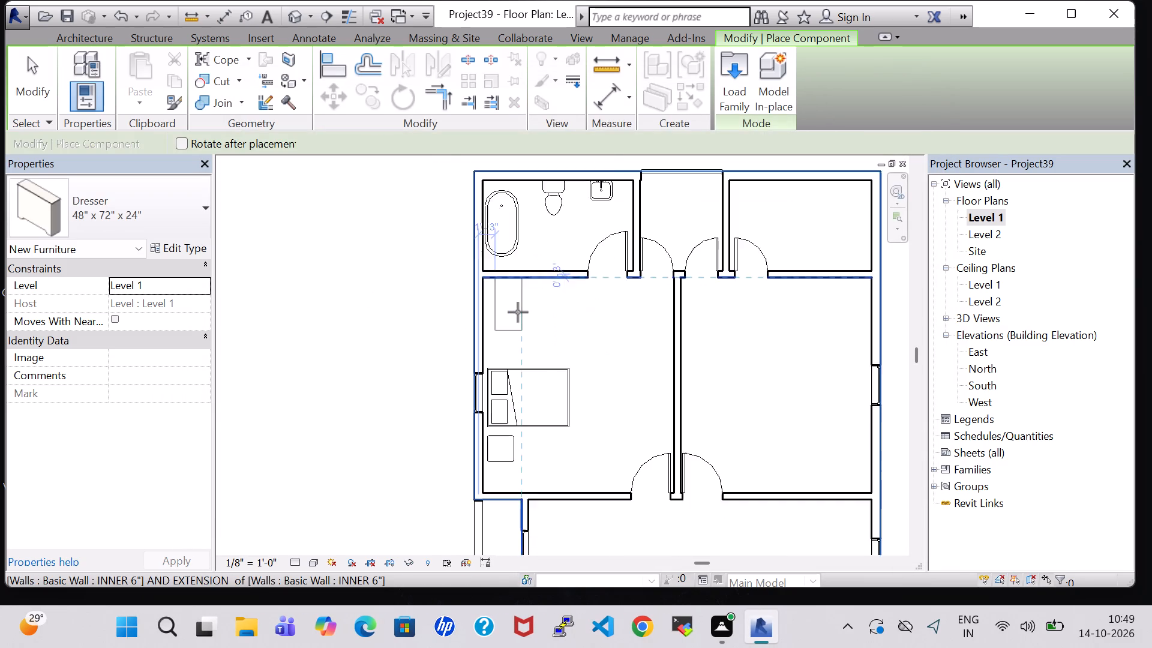
scroll(518, 312, "up", 4)
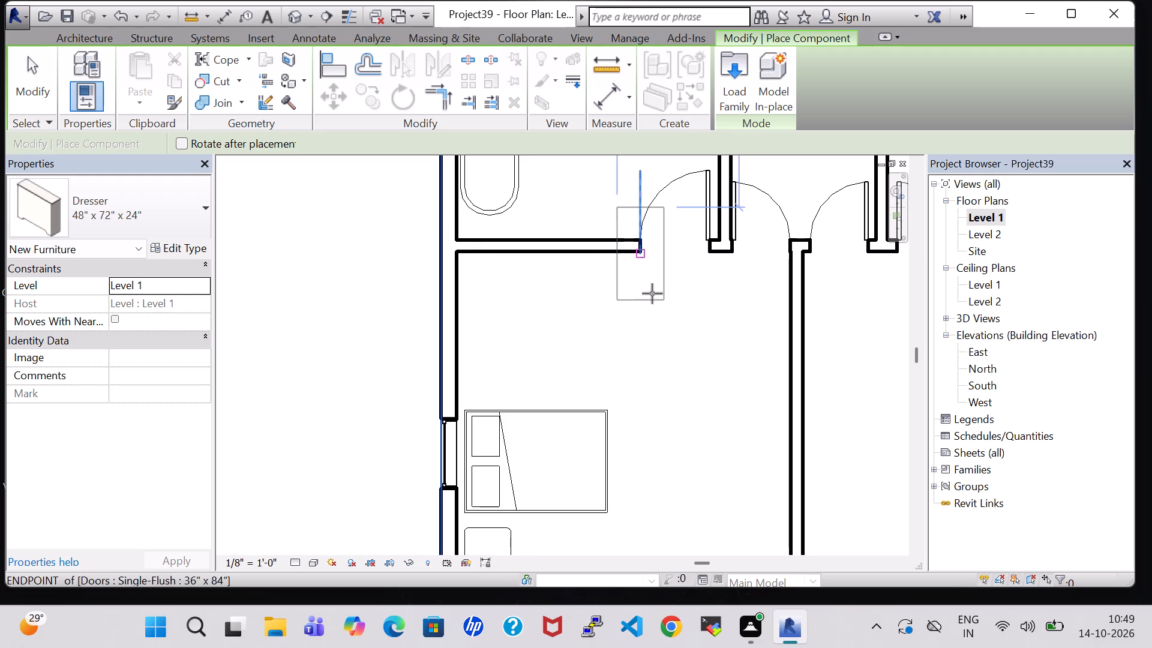
scroll(659, 340, "up", 2)
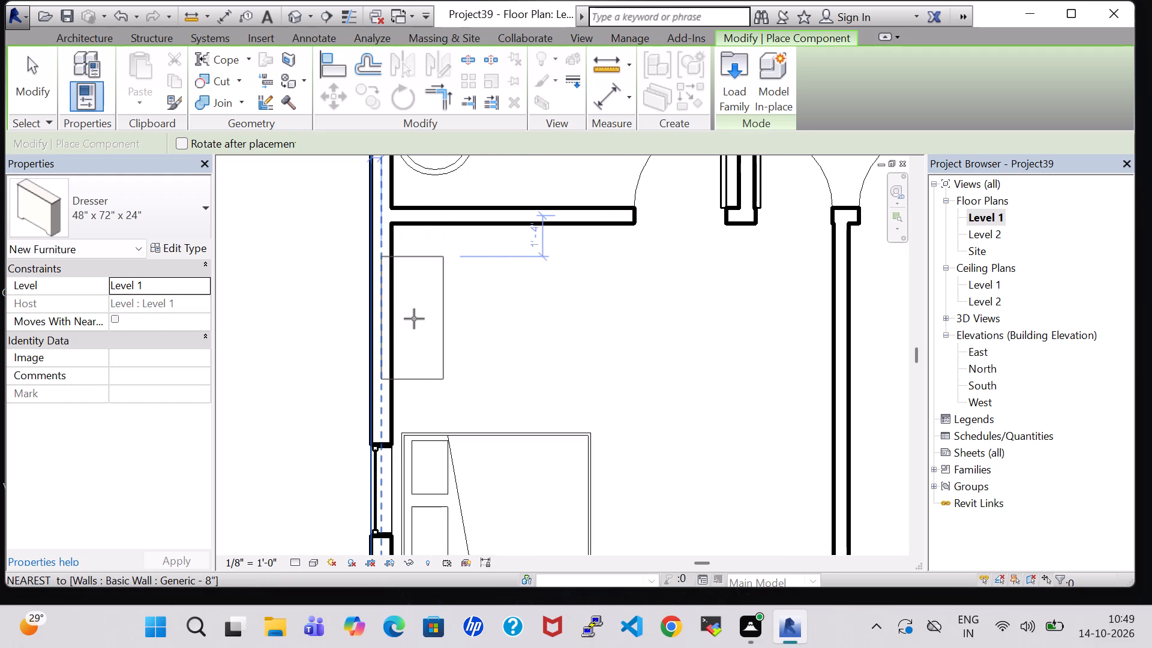
left_click(424, 321)
key("Escape")
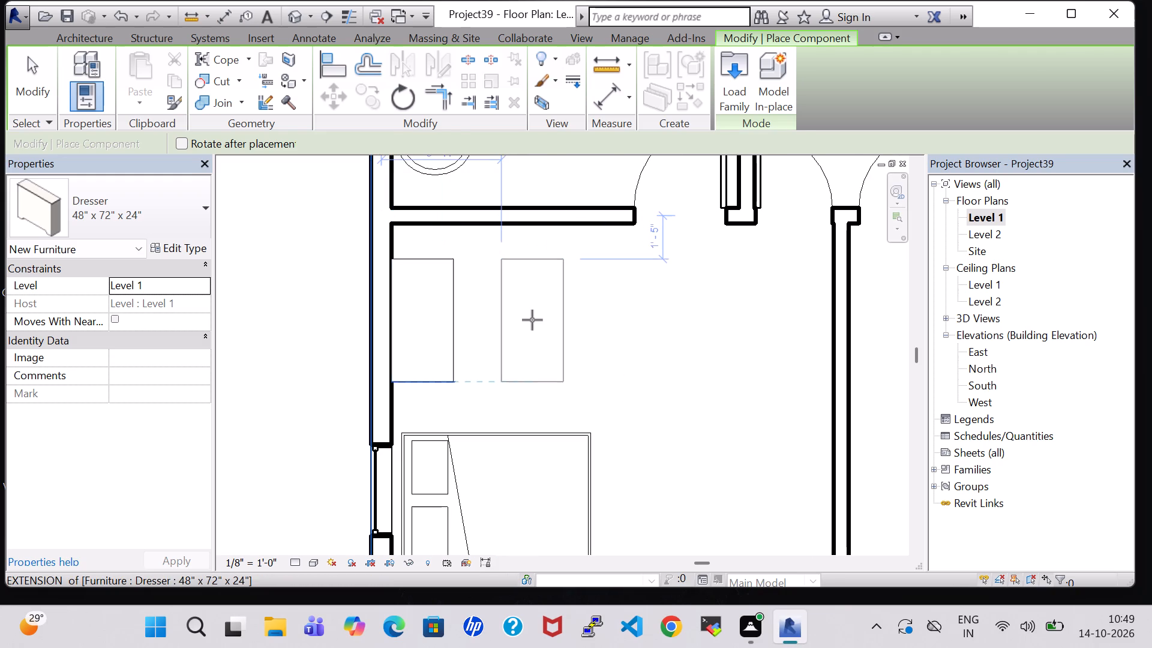
key("Escape")
Move the end table to the north side of the bed, about 5'-1" from the bedroom's north wall.
scroll(532, 320, "down", 6)
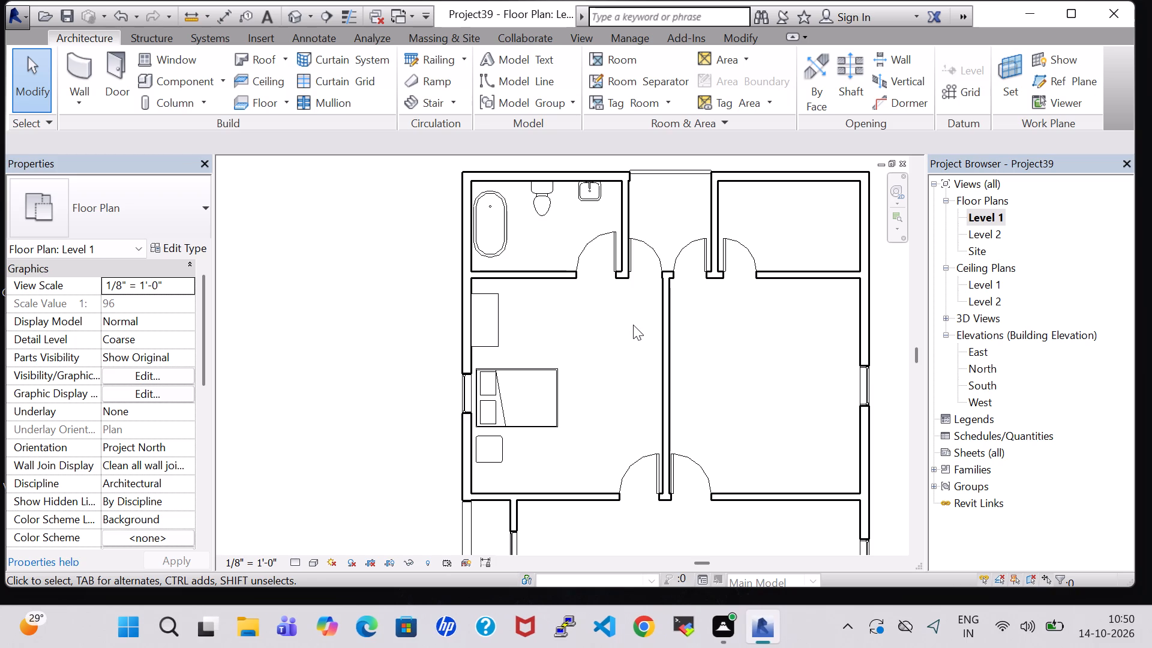
left_click(486, 303)
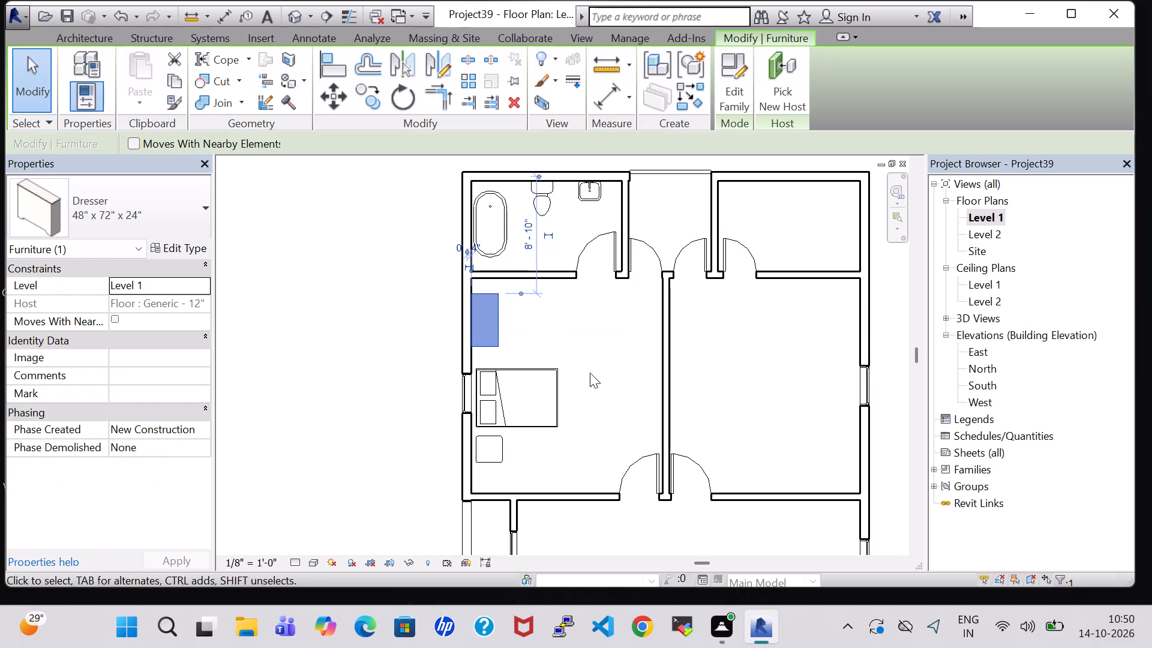
left_click(500, 461)
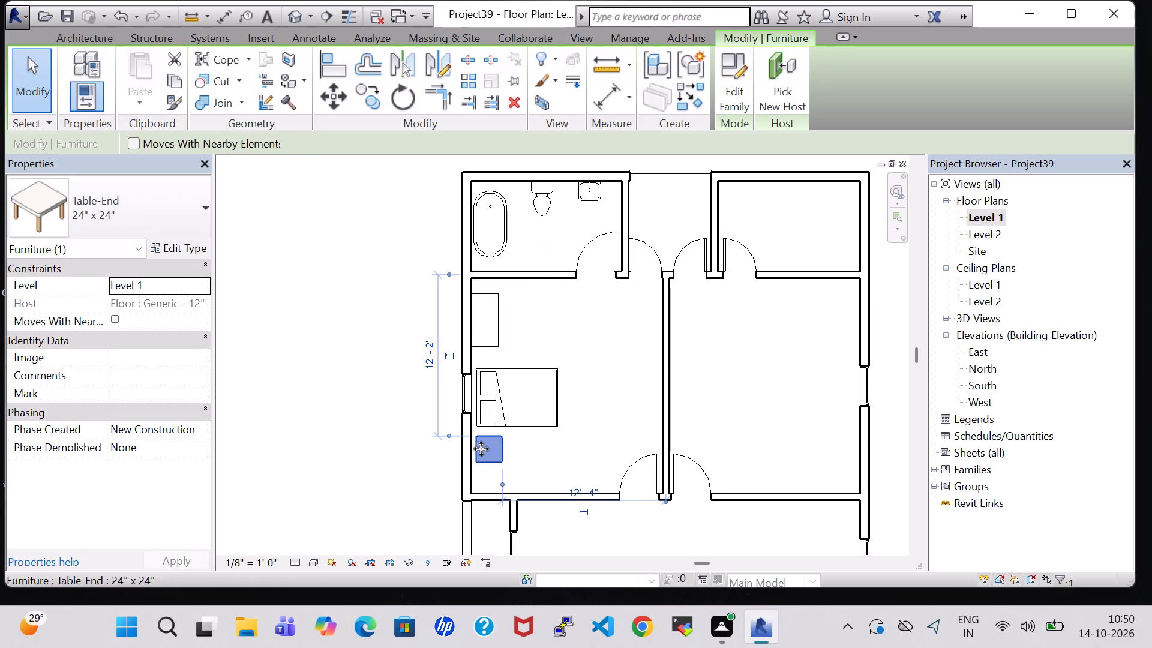
left_click_drag(488, 451, 529, 350)
left_click_drag(529, 345, 535, 329)
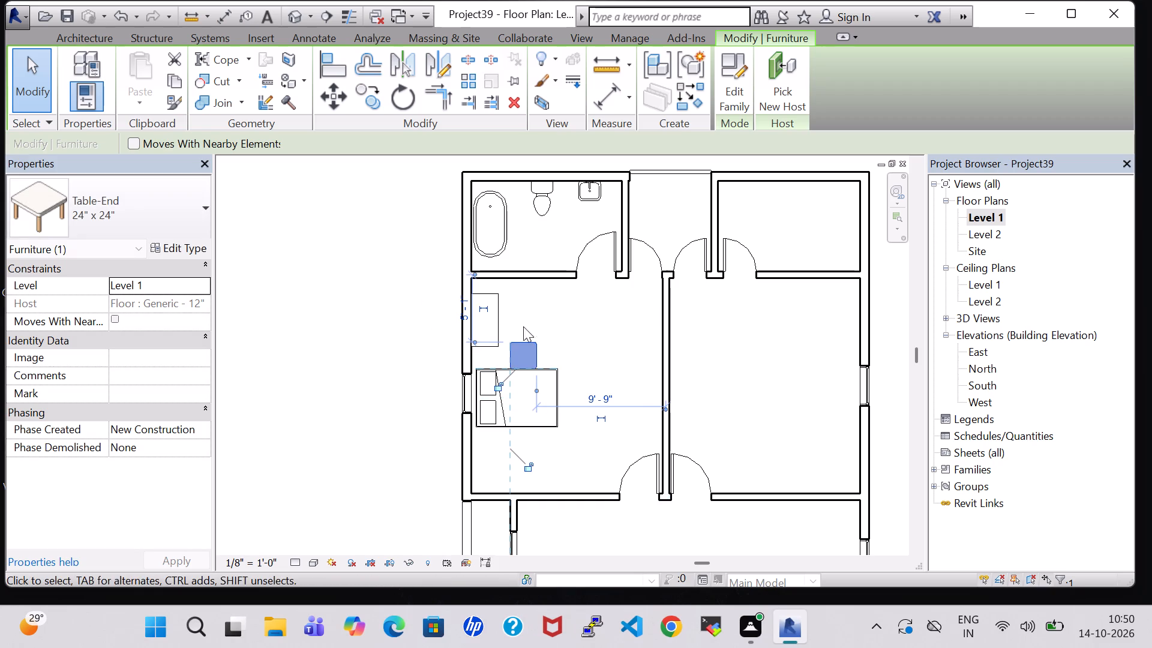
Move the dresser into the west bedroom's southwest corner and rotate it so its long side lies along the south wall.
left_click(487, 320)
left_click_drag(488, 321, 511, 406)
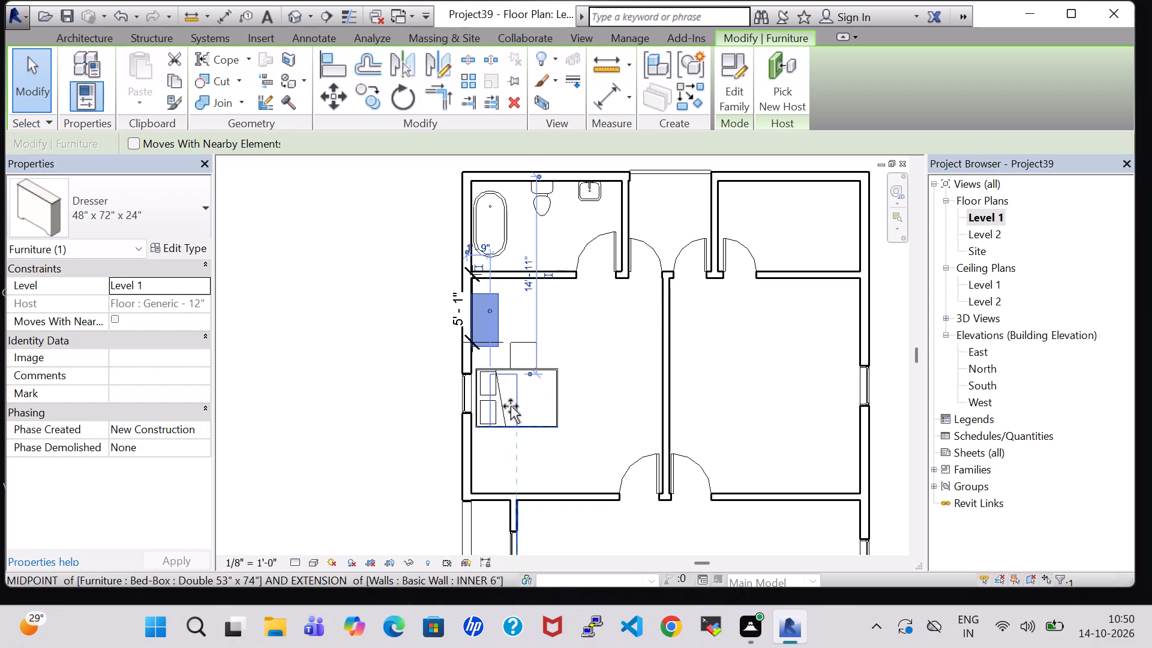
left_click_drag(511, 406, 517, 463)
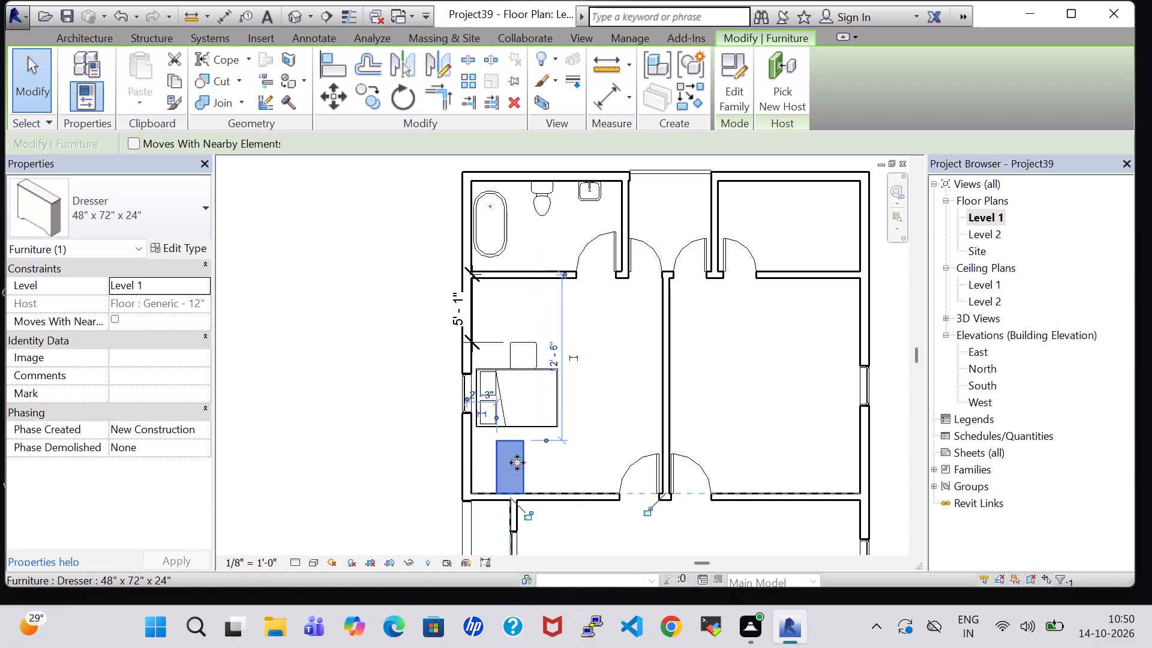
key("space")
key("Down")
key("Down")
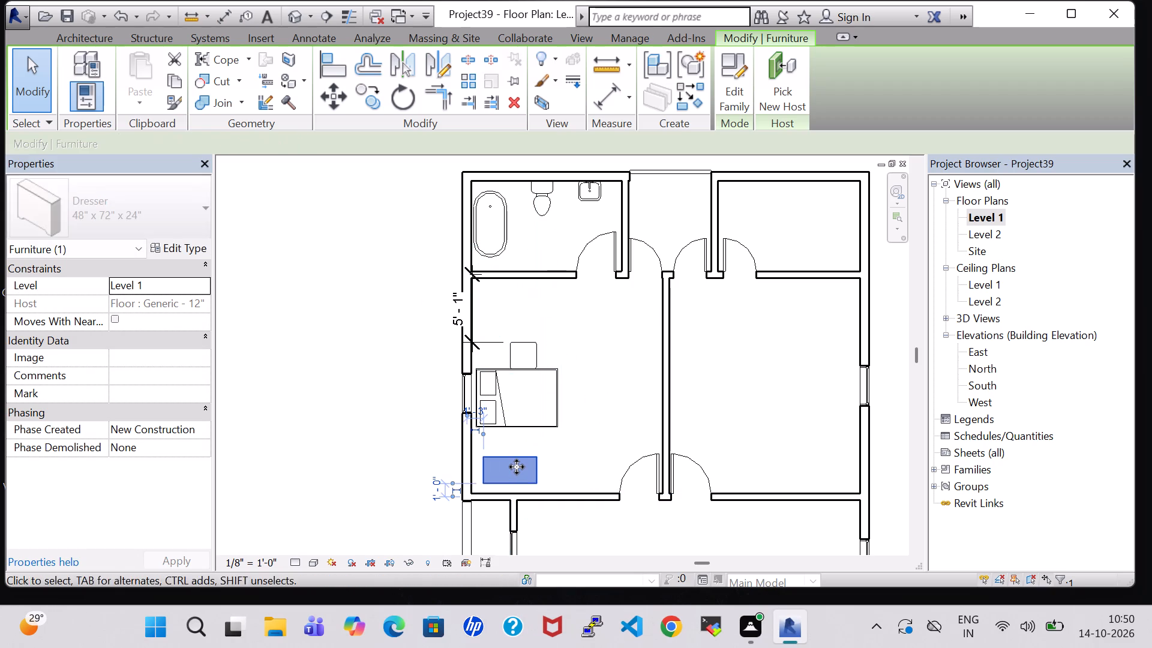
key("Down")
key("Down")
key("Left")
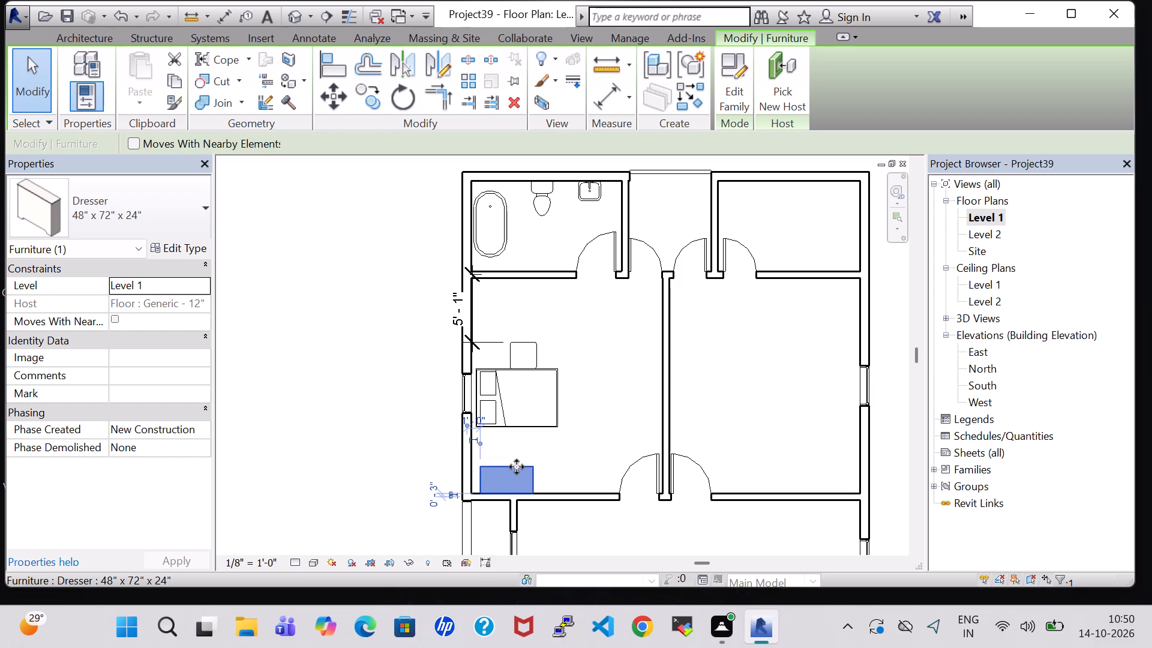
key("Left")
key("Left")
left_click(571, 461)
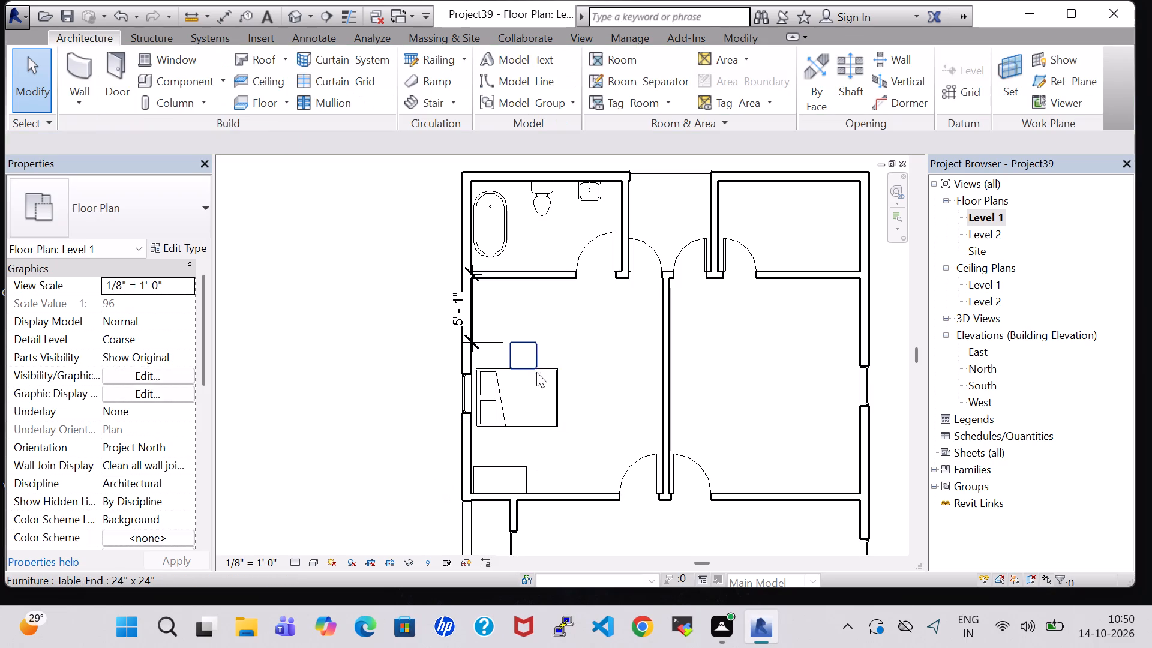
Nudge the end table beside the bed's head, about 4'-7" from the bedroom's north wall and 12'-3" from its east partition.
left_click(529, 344)
key("Up")
key("Up")
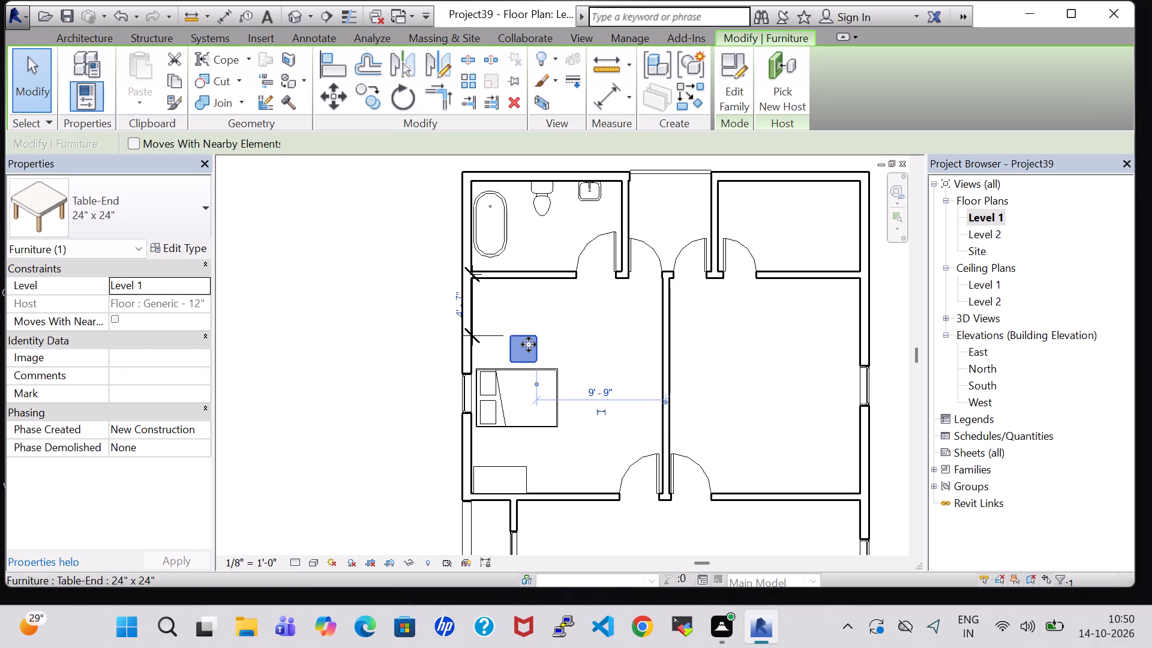
key("Left")
key("Left")
key("Left")
key("Left")
key("Left")
key("Left")
key("Left")
key("Left")
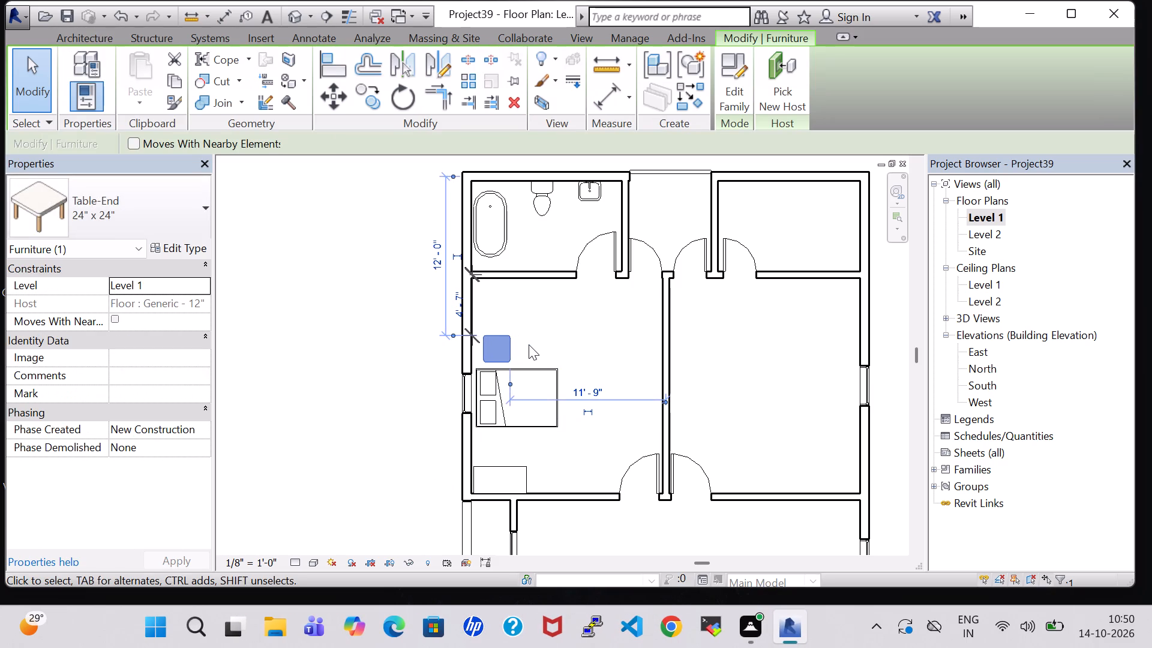
key("Left")
key("Left")
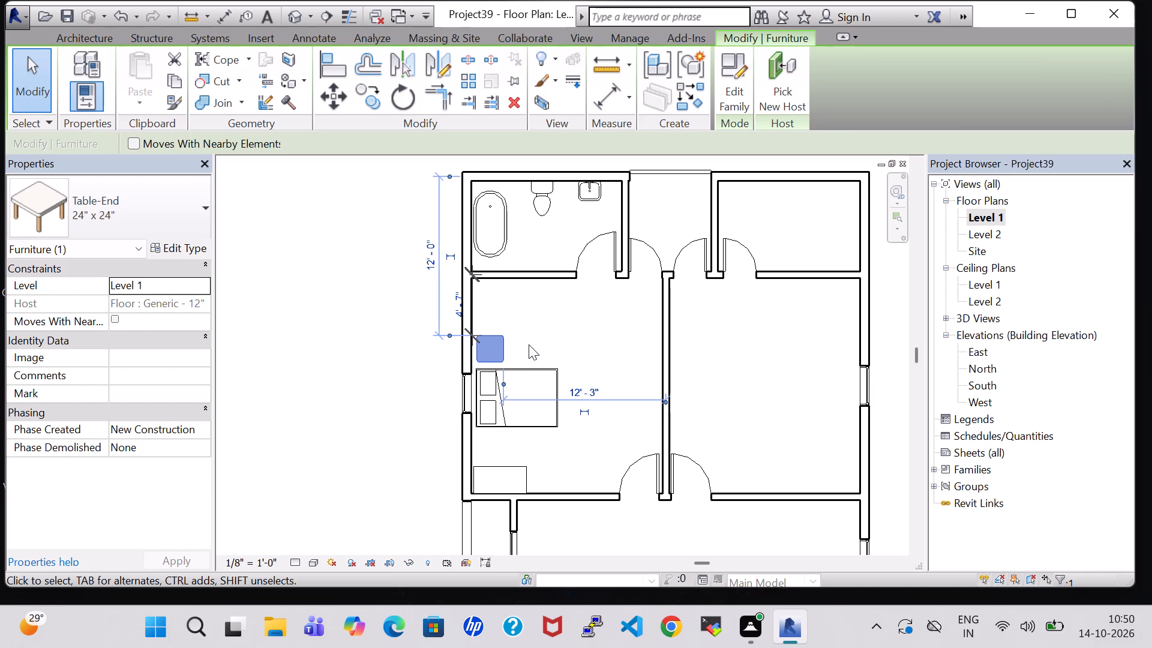
left_click(572, 337)
scroll(572, 337, "up", 1)
left_click(572, 337)
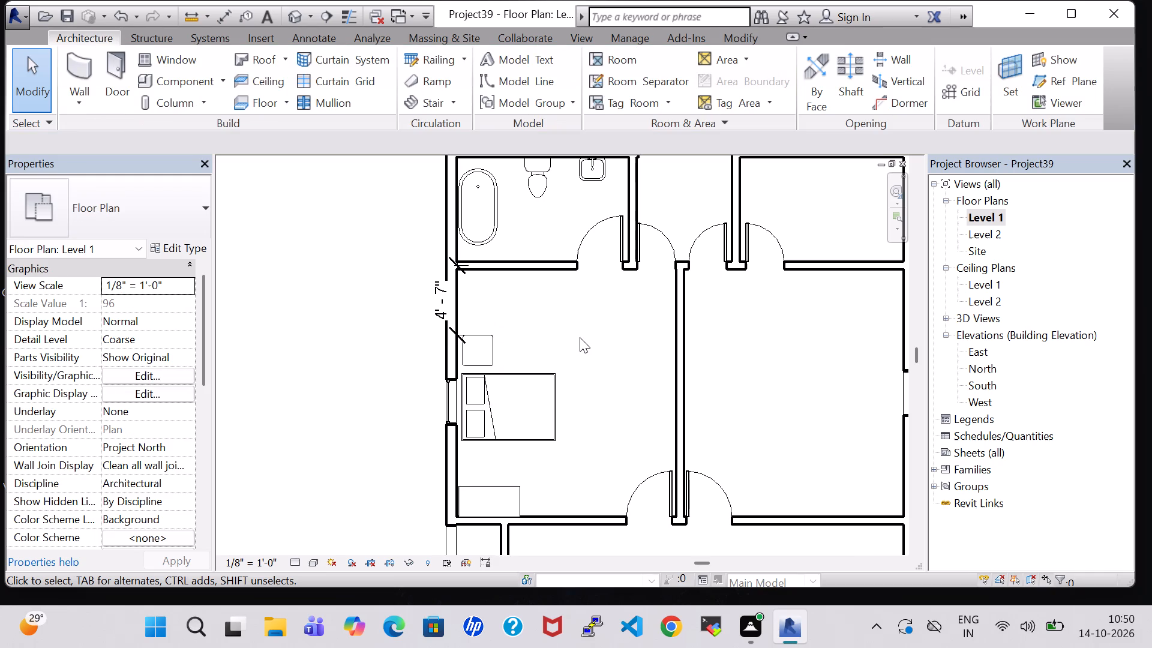
left_click(581, 337)
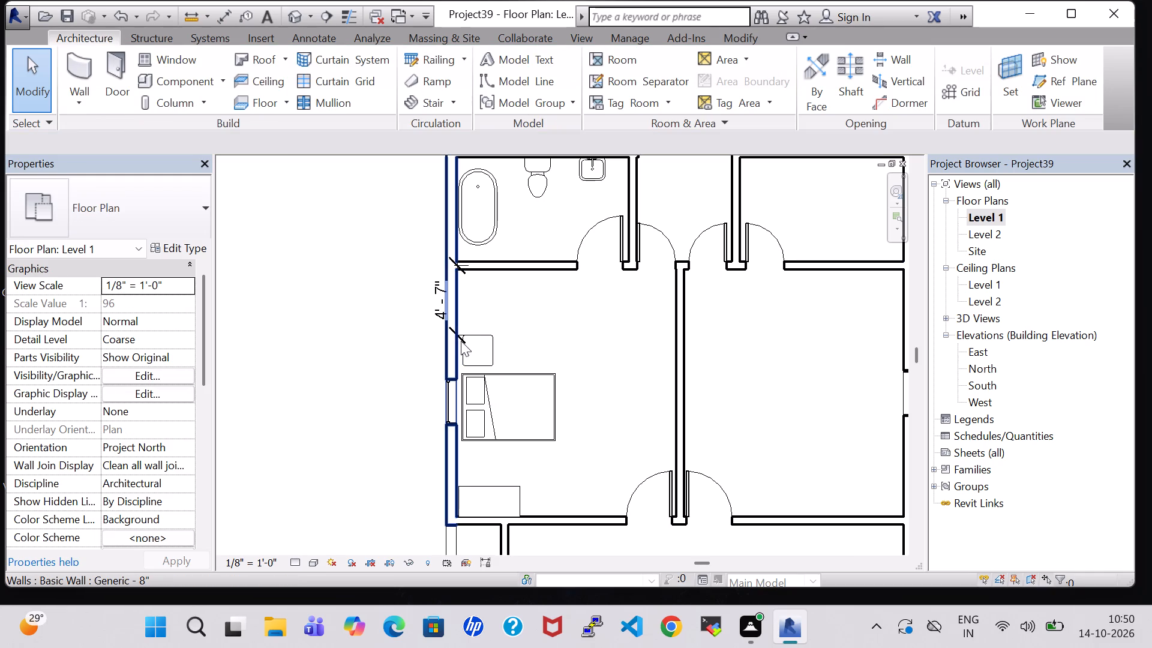
Delete the dimension between the west bedroom's north wall and the end table.
left_click(433, 308)
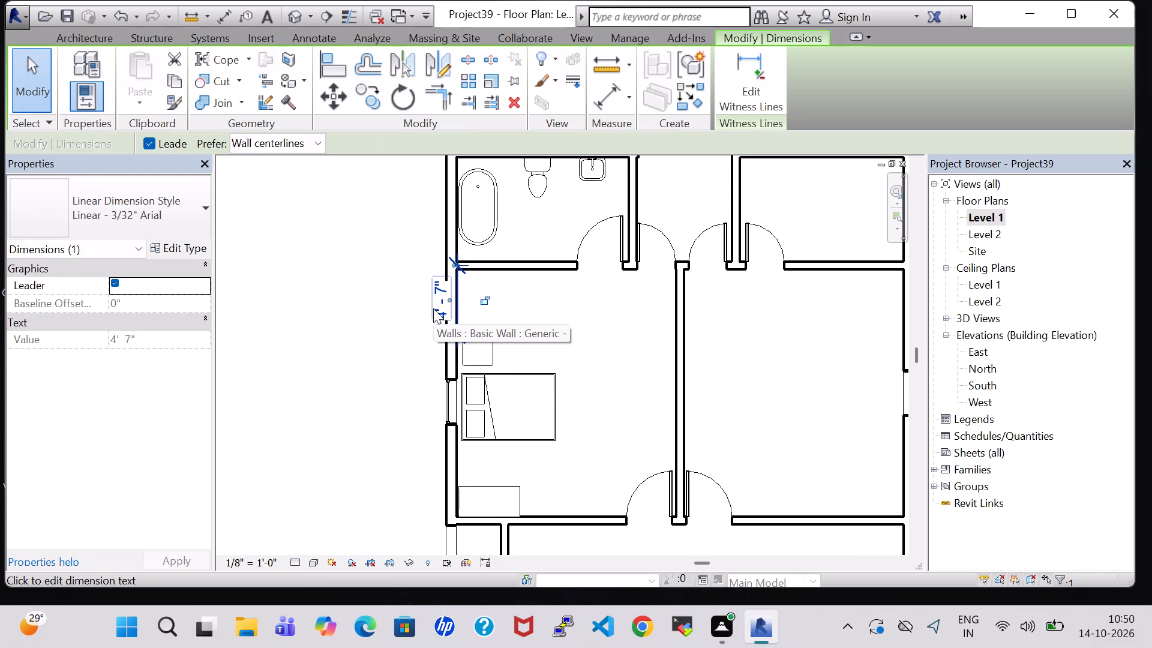
key("Delete")
left_click(533, 308)
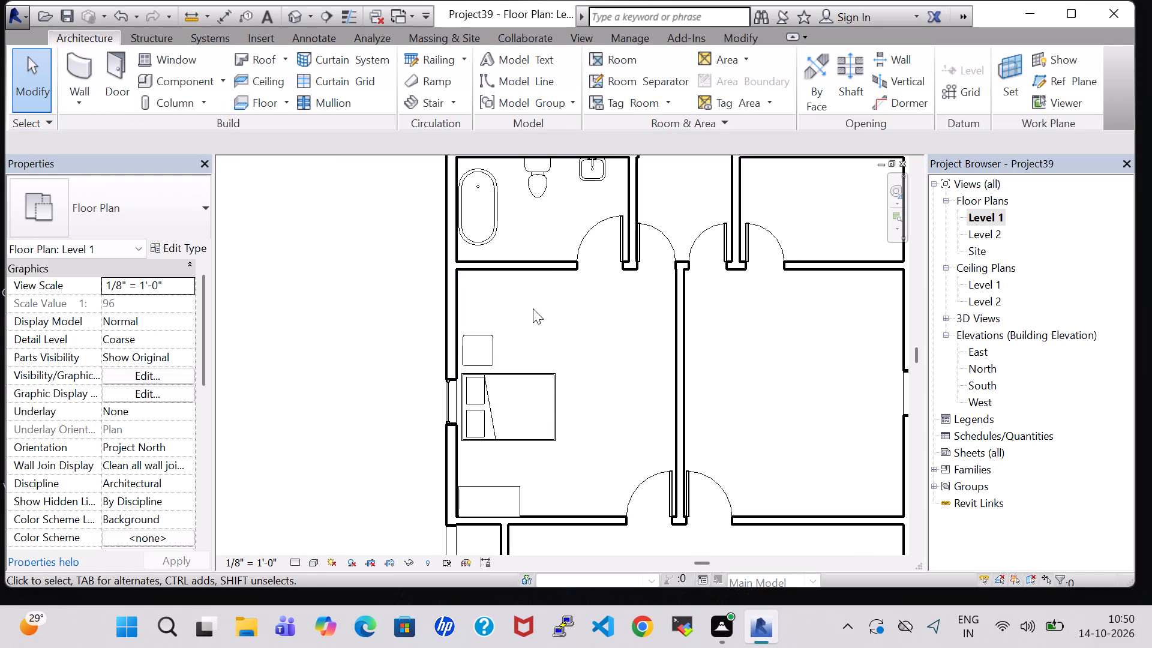
scroll(533, 308, "down", 3)
left_click(571, 352)
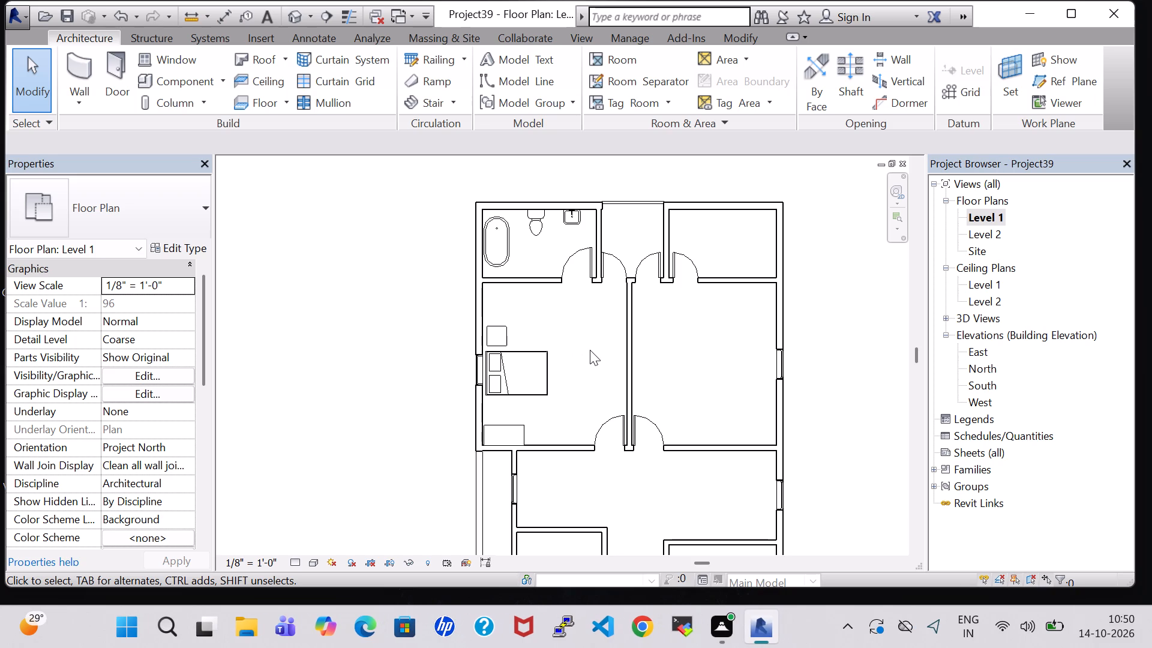
Load TV - Flat Screen from the Furniture folder and place a 32" TV on the west bedroom's east wall facing the bed, about 9'-0" from the south wall.
left_click(169, 76)
left_click(742, 77)
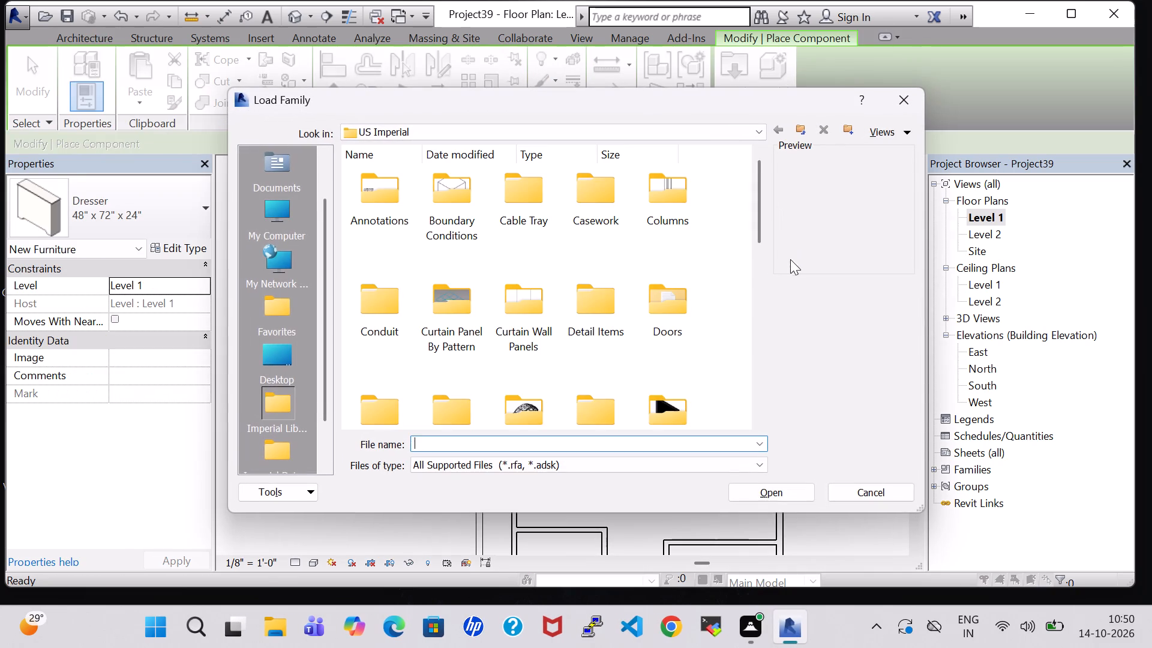
double_click(652, 421)
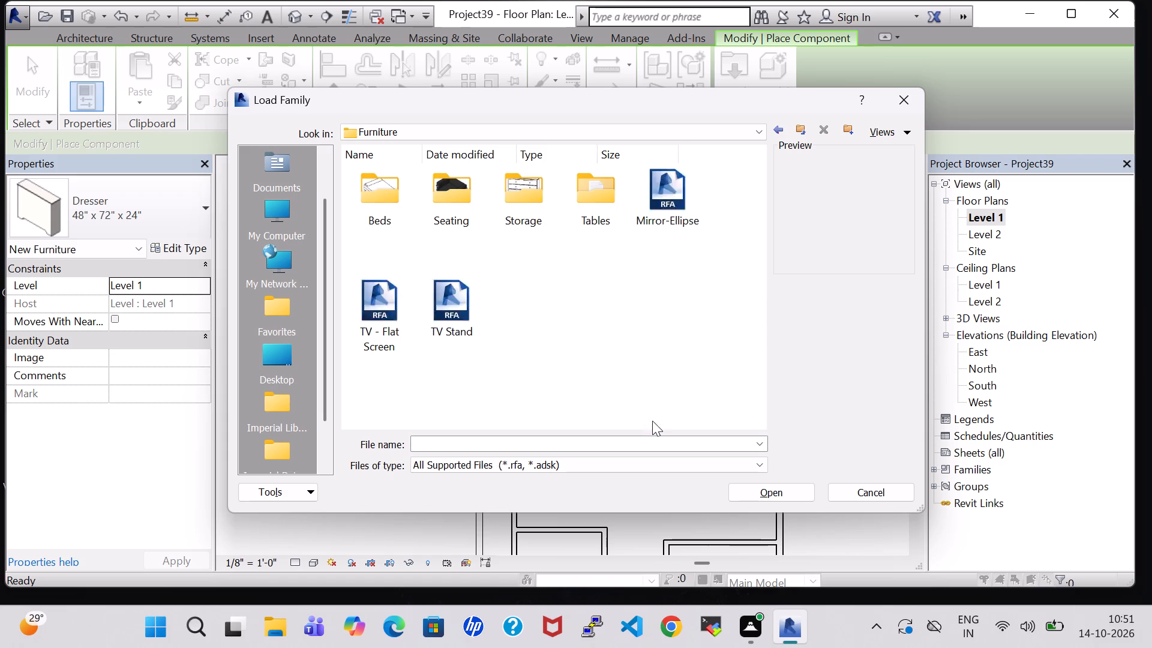
left_click(392, 286)
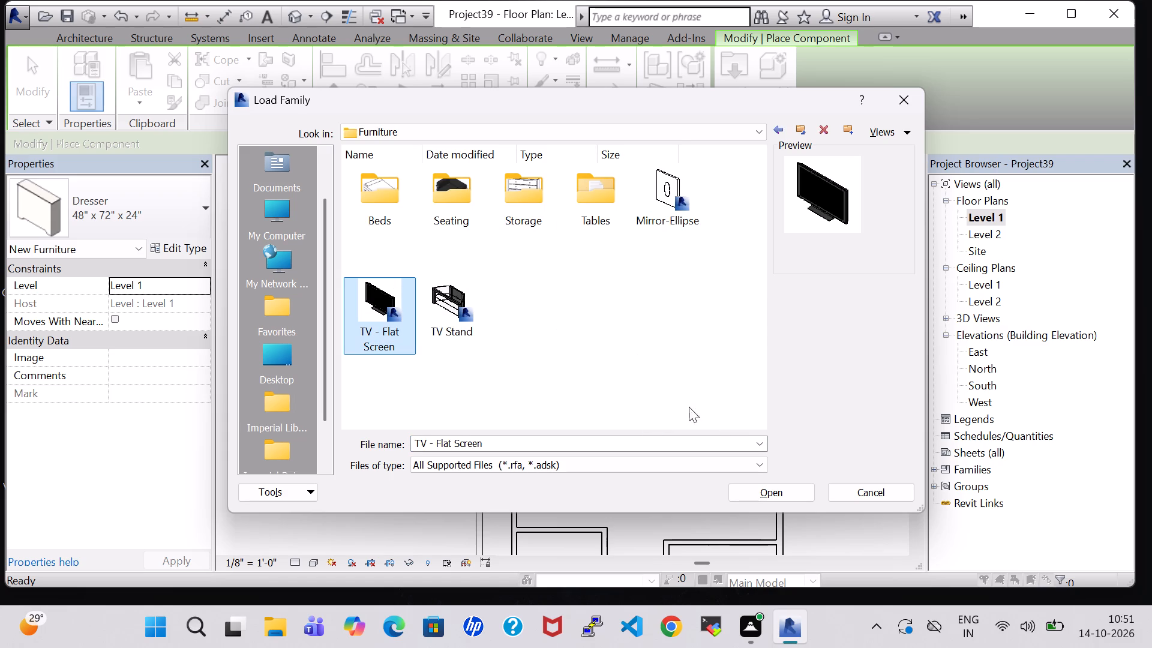
left_click(774, 496)
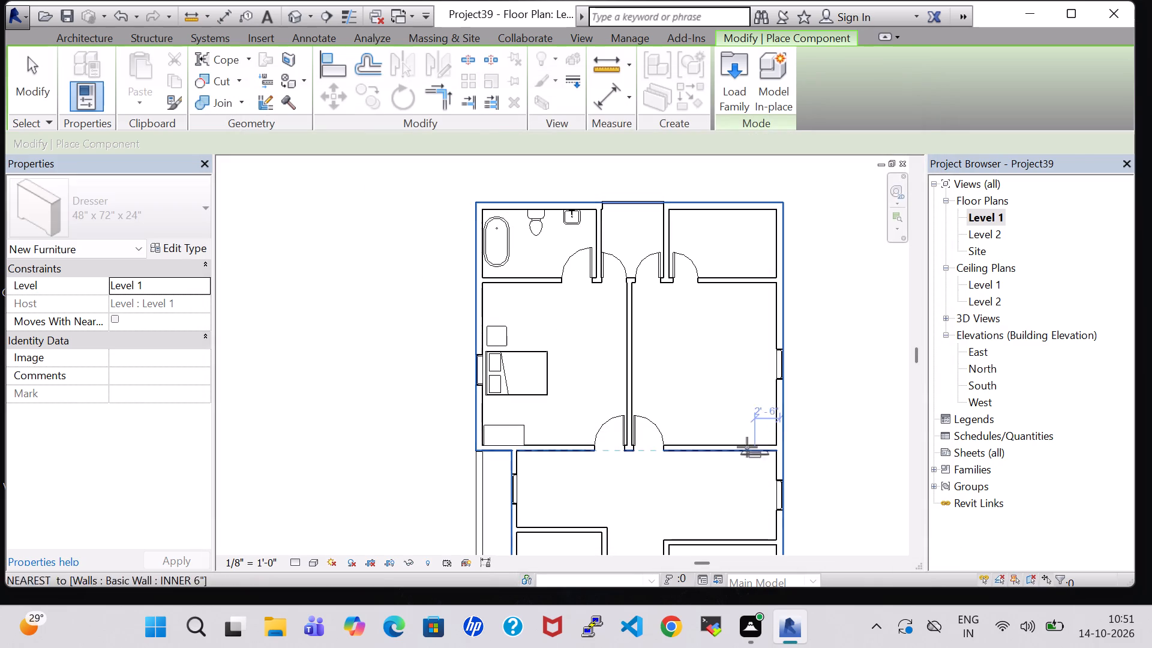
scroll(598, 344, "up", 2)
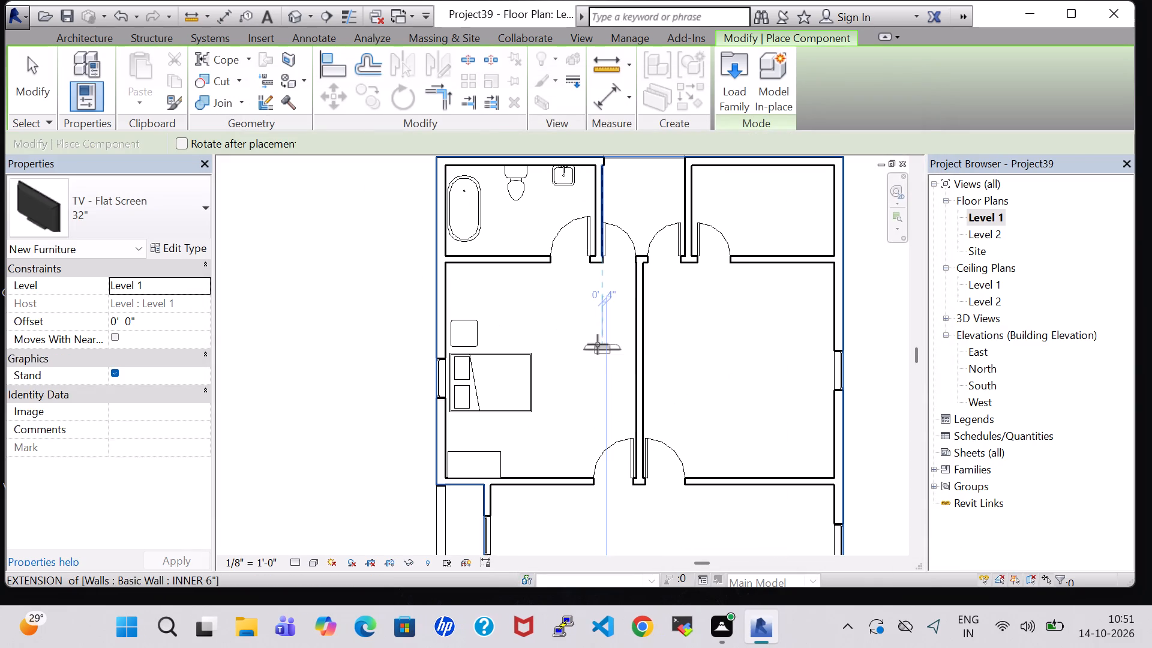
key("space")
key("space")
key("space")
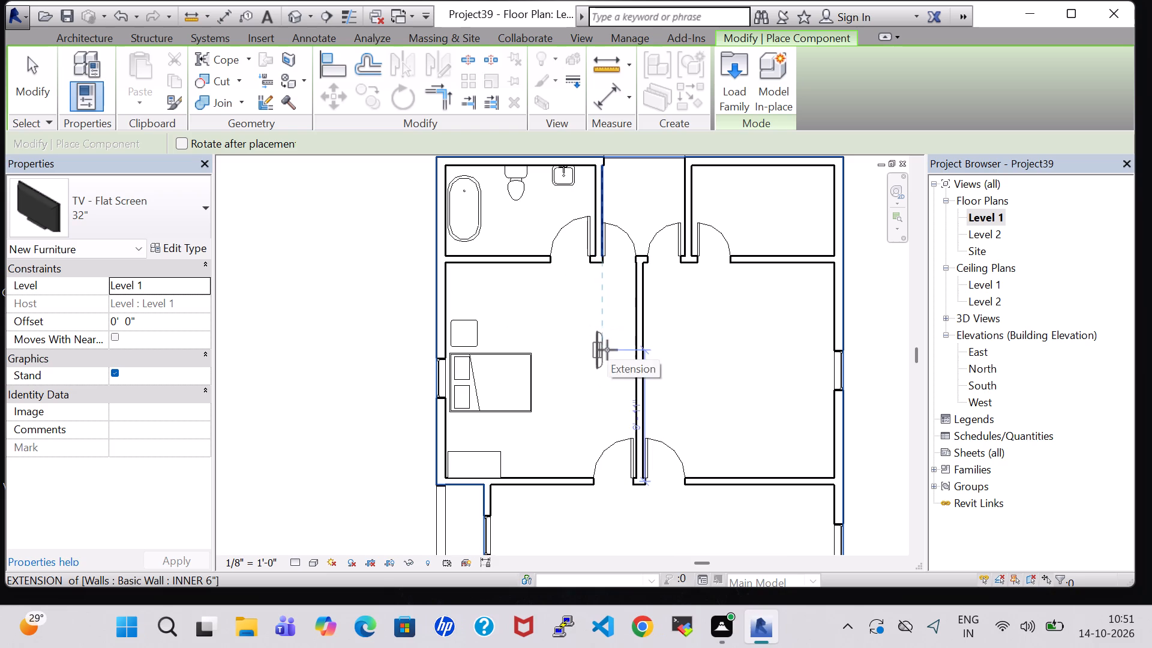
left_click(638, 362)
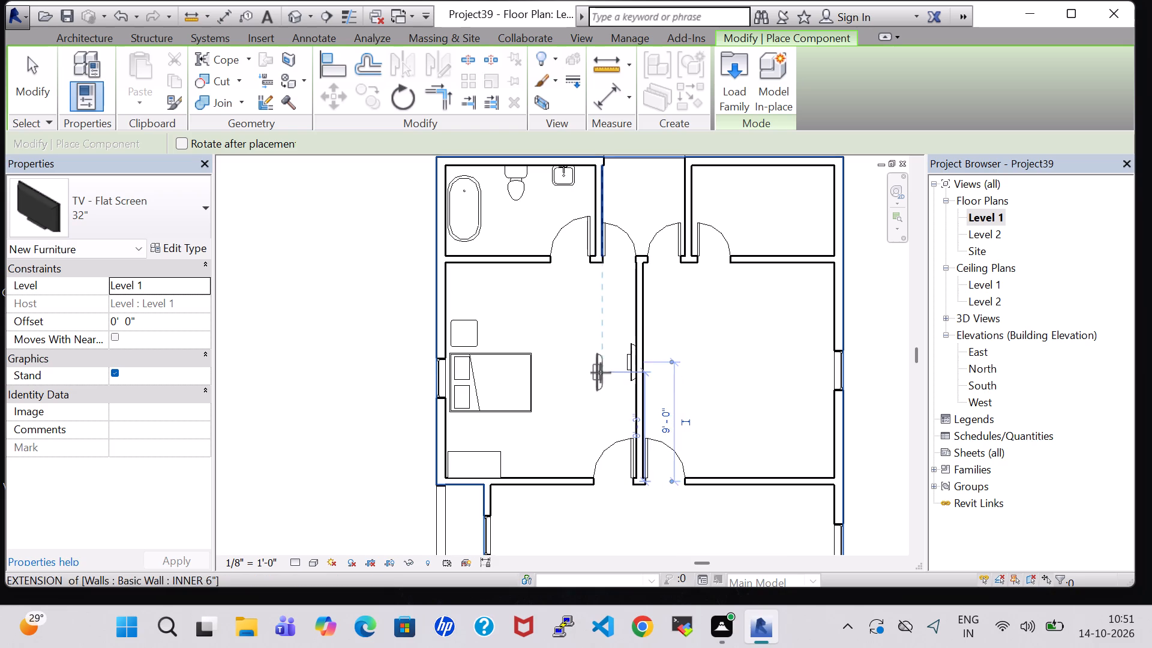
key("Escape")
key("Escape")
Set the west bedroom TV's offset from Level 1 to 3' 0".
left_click(622, 367)
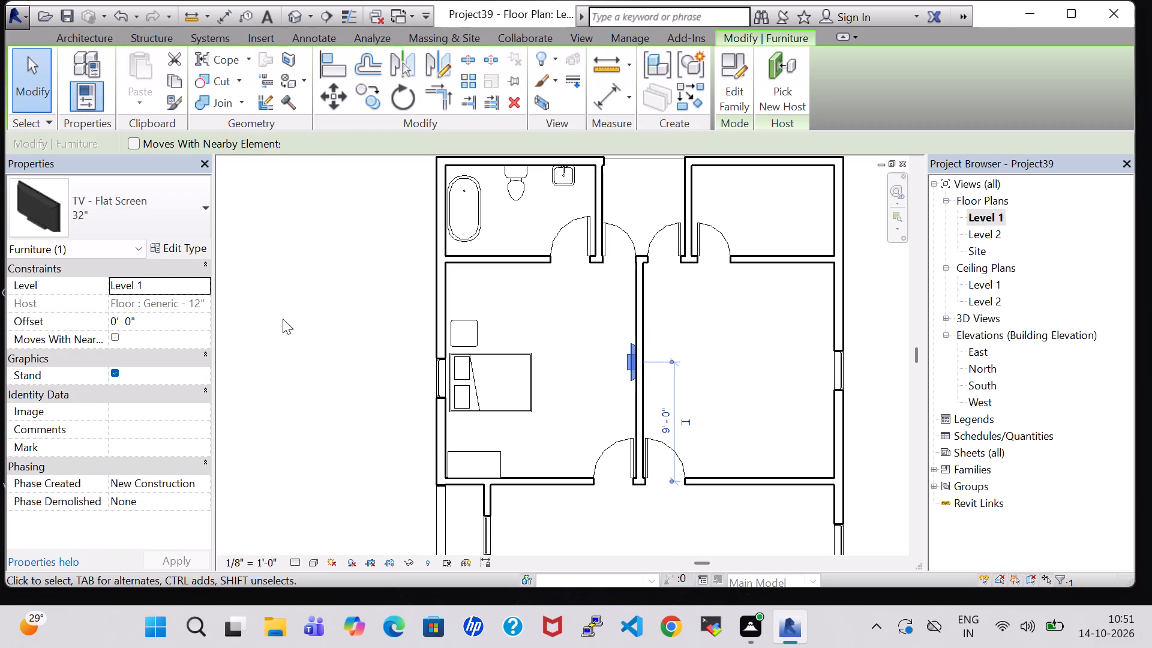
left_click(120, 323)
key("Left")
key("BackSpace")
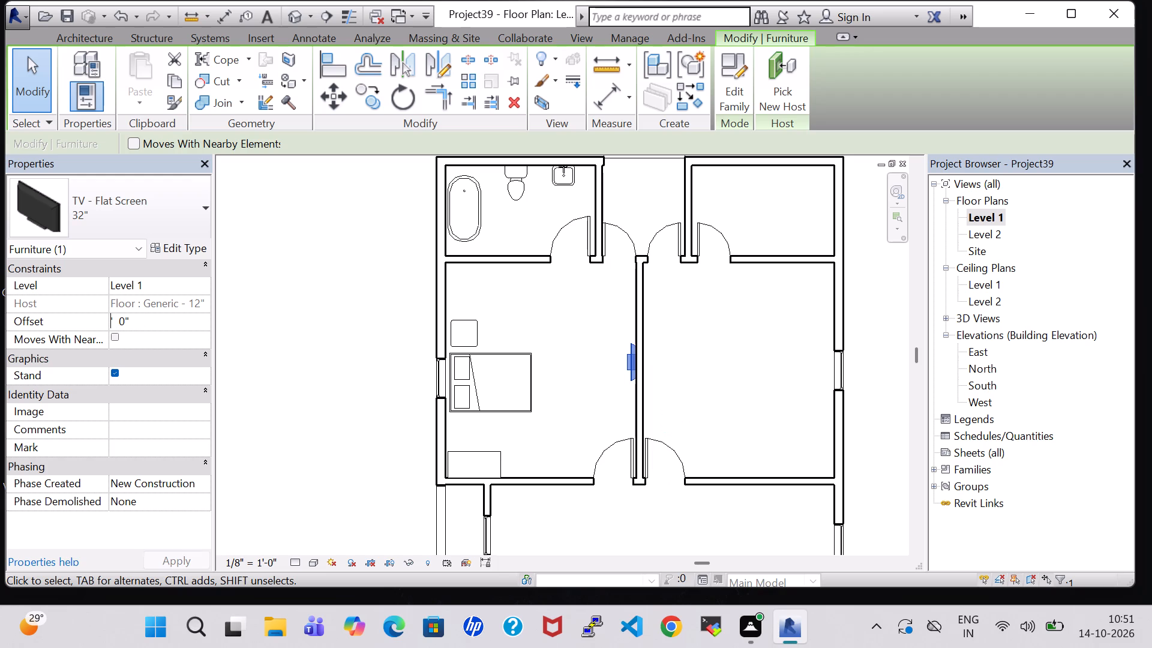
key("1")
key("BackSpace")
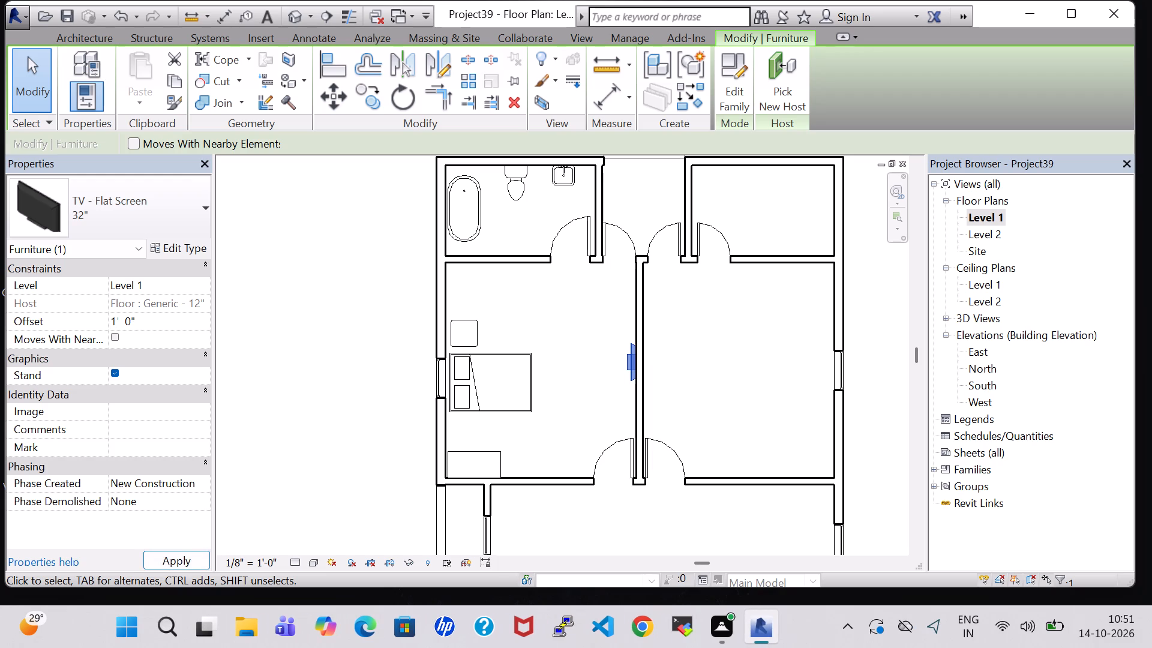
key("3")
key("Return")
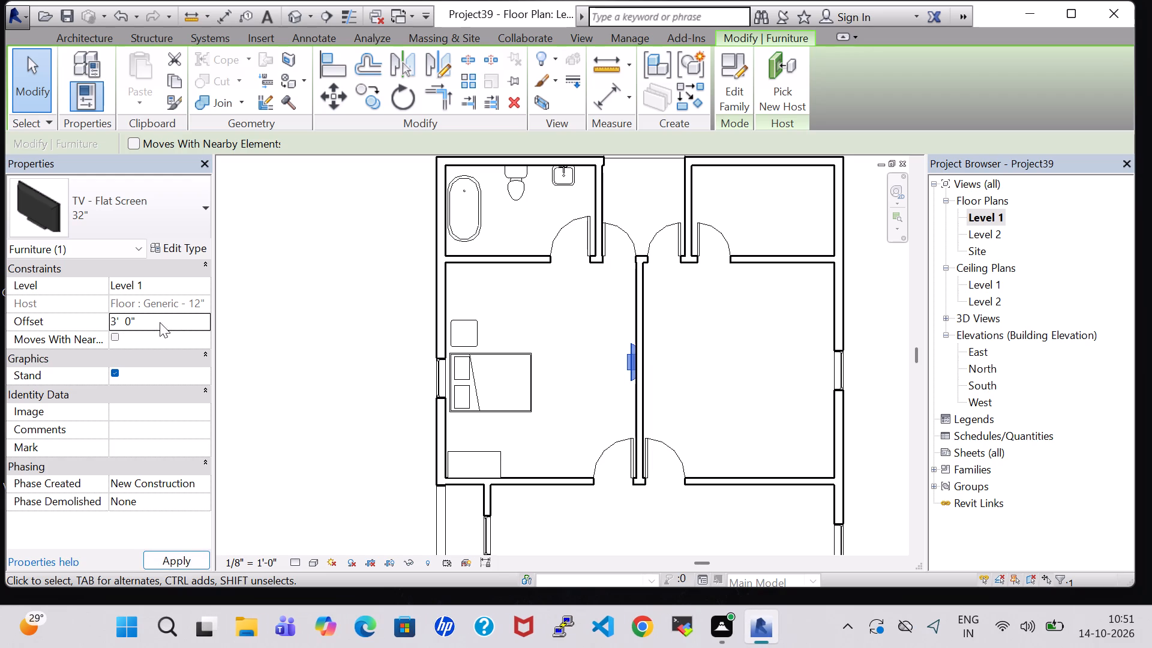
left_click(758, 353)
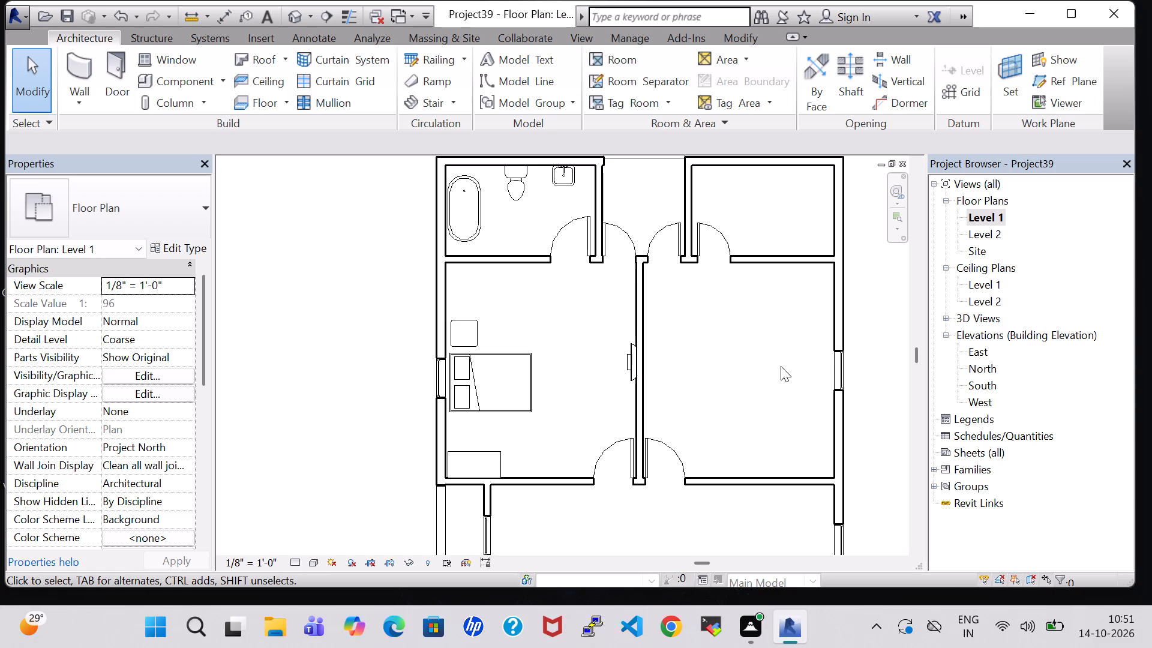
Place a 32" flat screen TV on the east bedroom's west wall, back-to-back with the other TV, about 7'-9" from the north wall.
left_click(167, 85)
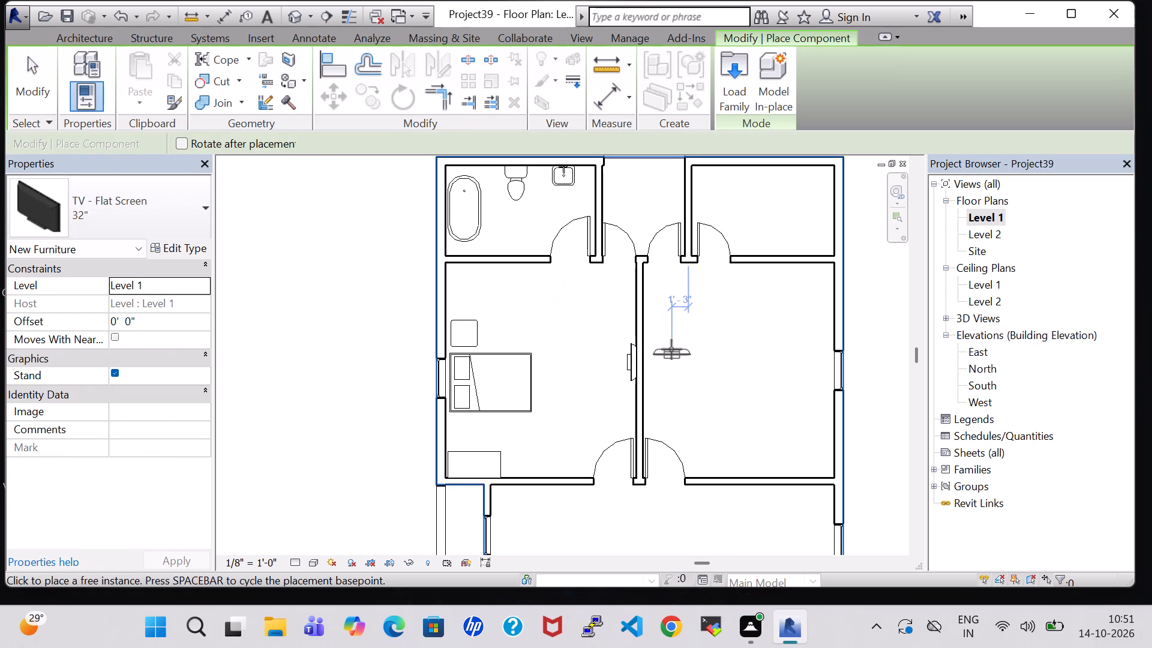
key("space")
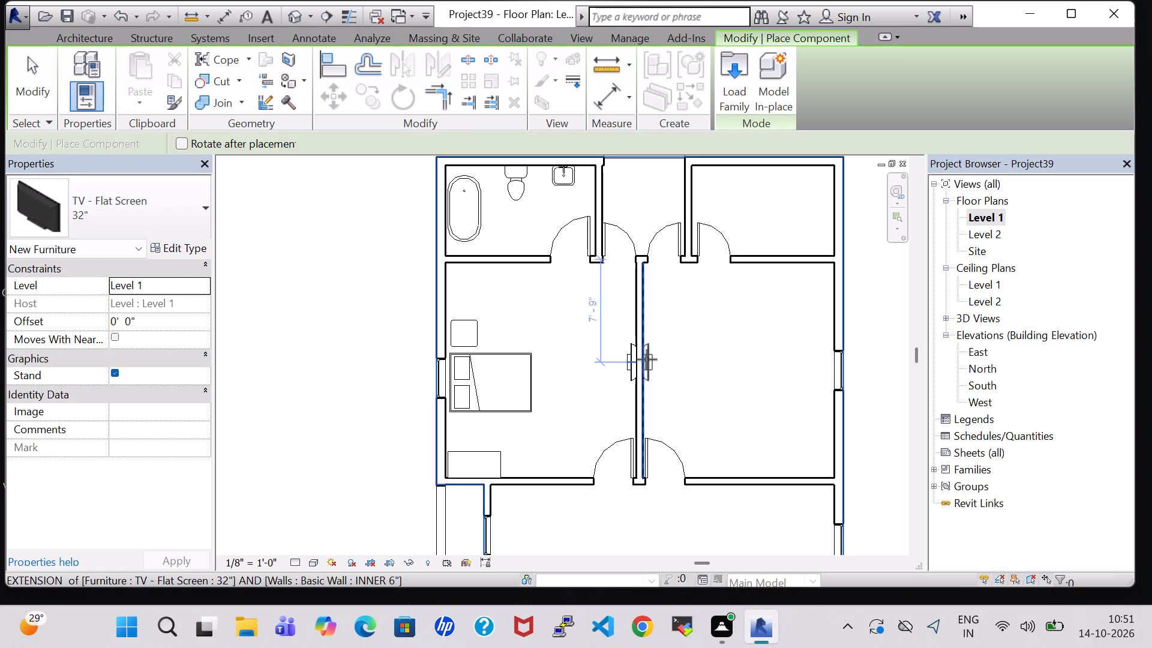
left_click(647, 359)
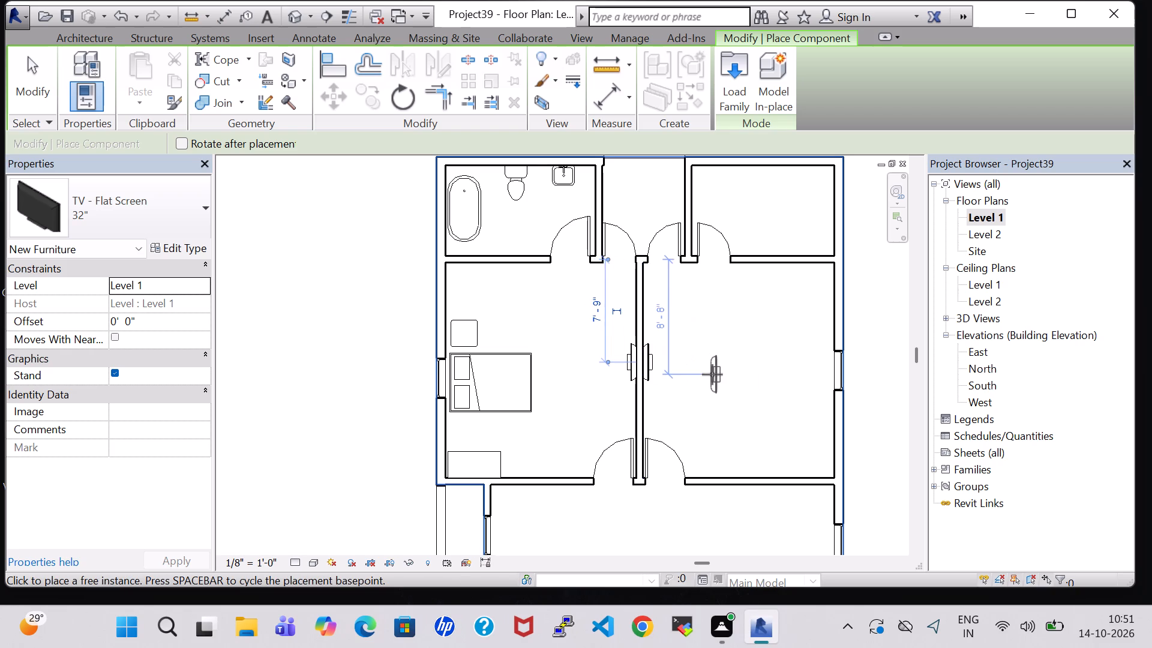
key("Escape")
key("Escape")
Set the east bedroom TV's offset from Level 1 to 3' 0".
left_click(653, 367)
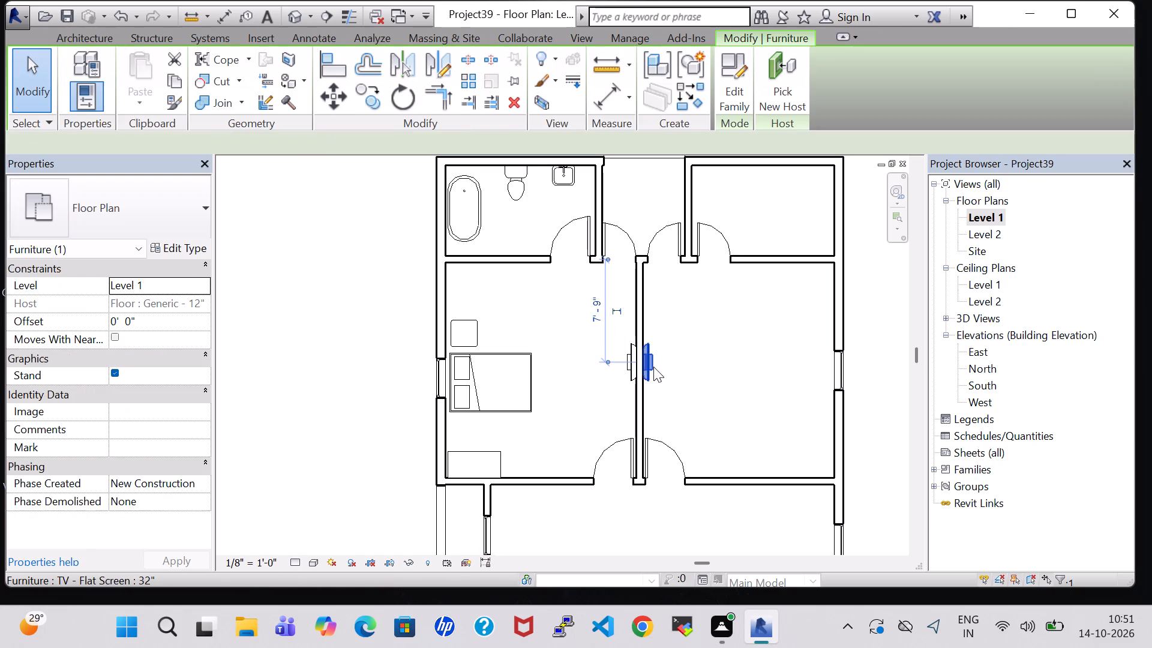
left_click(117, 325)
key("BackSpace")
key("3")
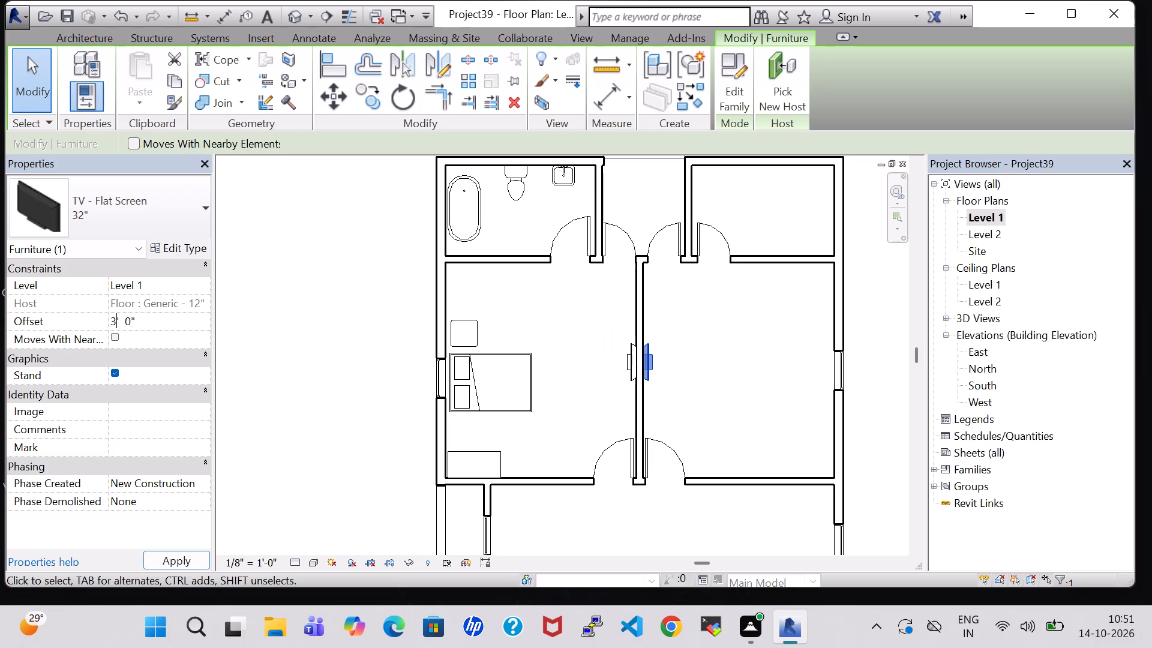
left_click(194, 564)
left_click(704, 365)
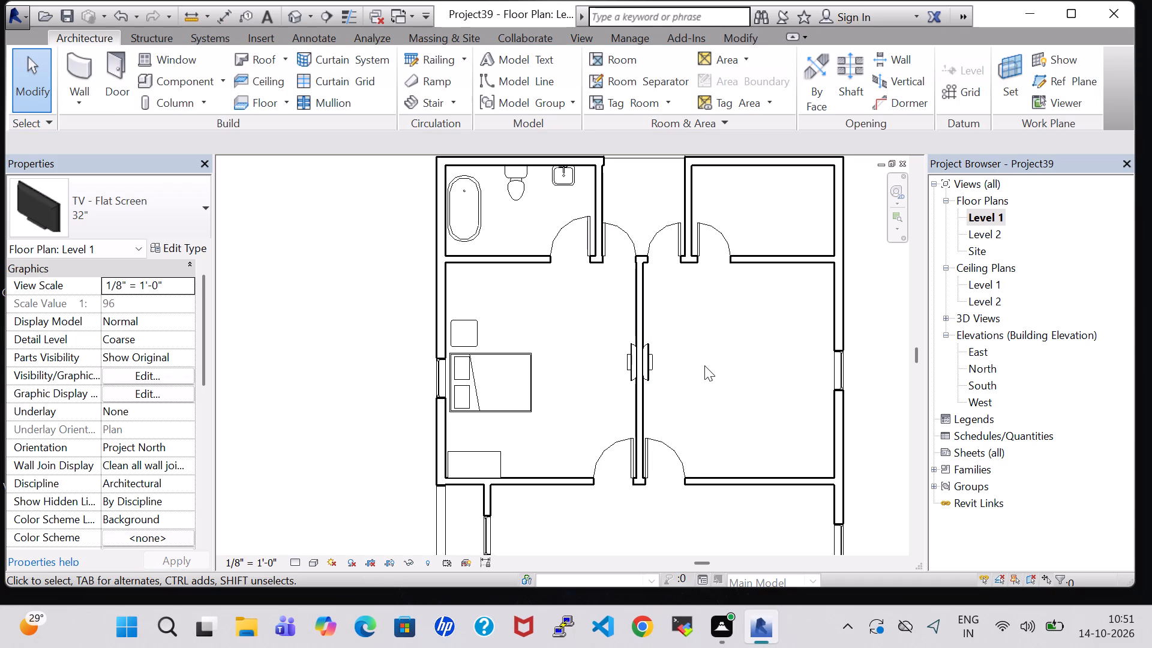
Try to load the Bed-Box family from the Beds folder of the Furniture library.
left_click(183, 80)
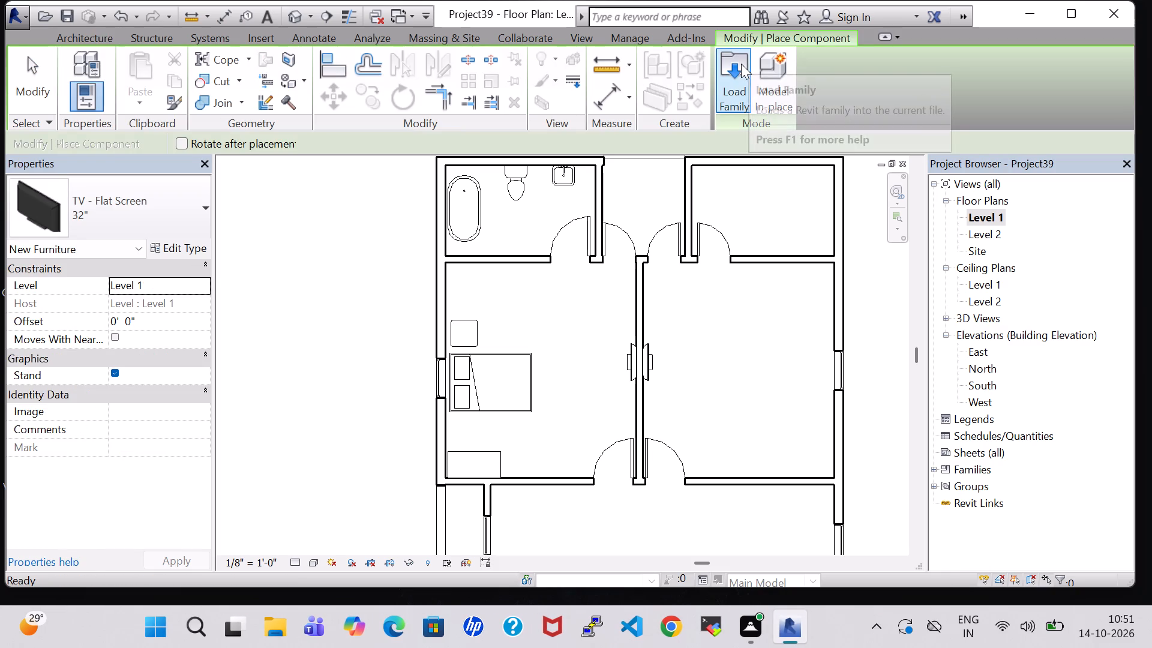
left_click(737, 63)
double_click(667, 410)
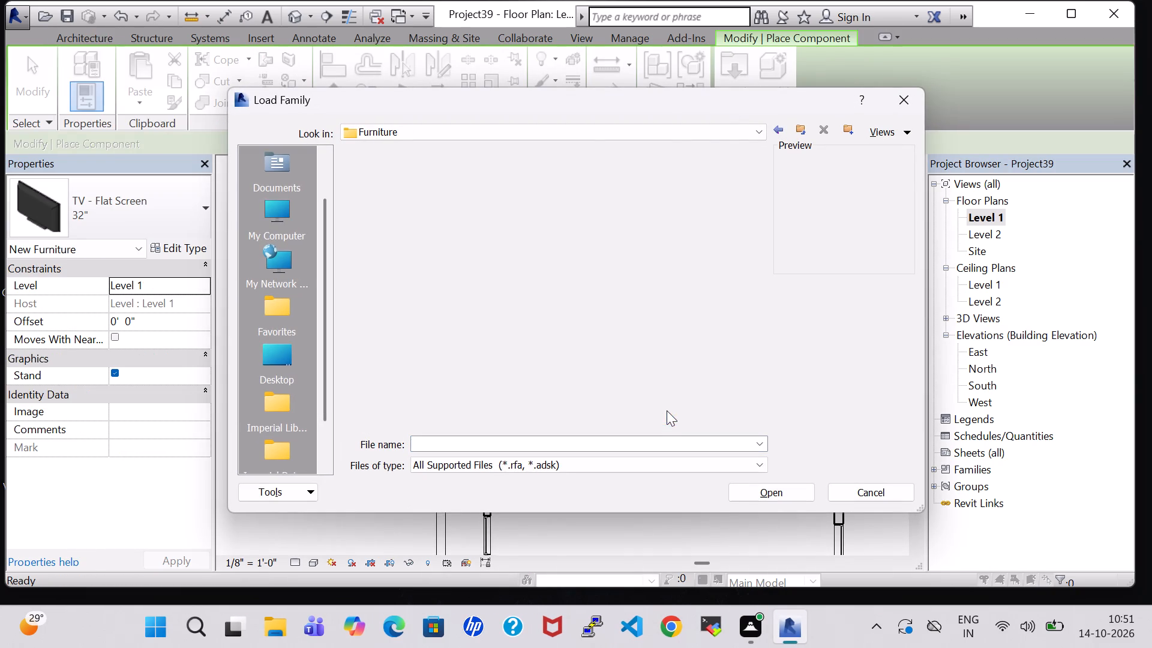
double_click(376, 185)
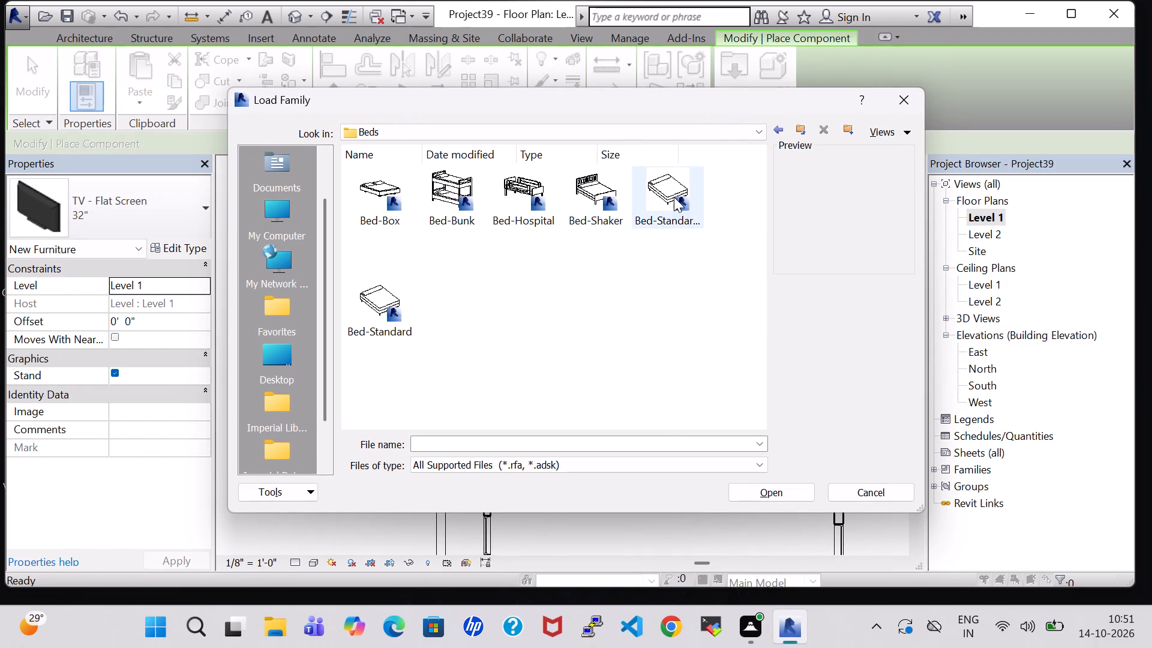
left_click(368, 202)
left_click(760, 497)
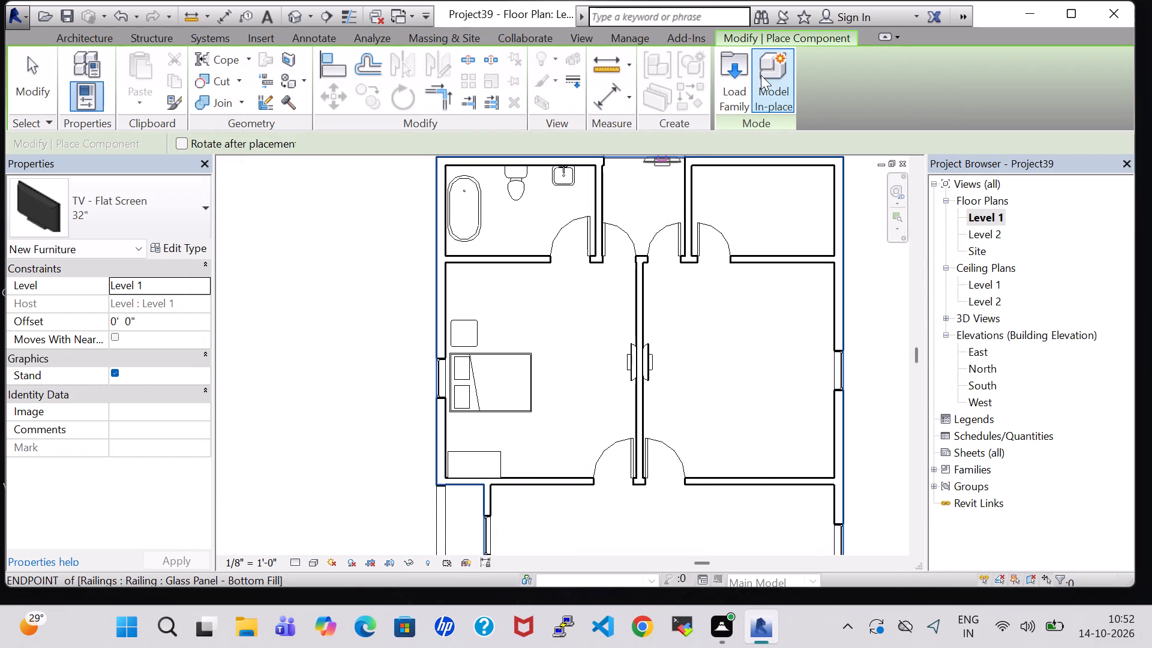
Load Bed-Standard.0001 from the Beds folder and place a Double 54" x 75" bed, head toward the east bedroom's east wall, about 5'-4" from the south wall.
left_click(735, 74)
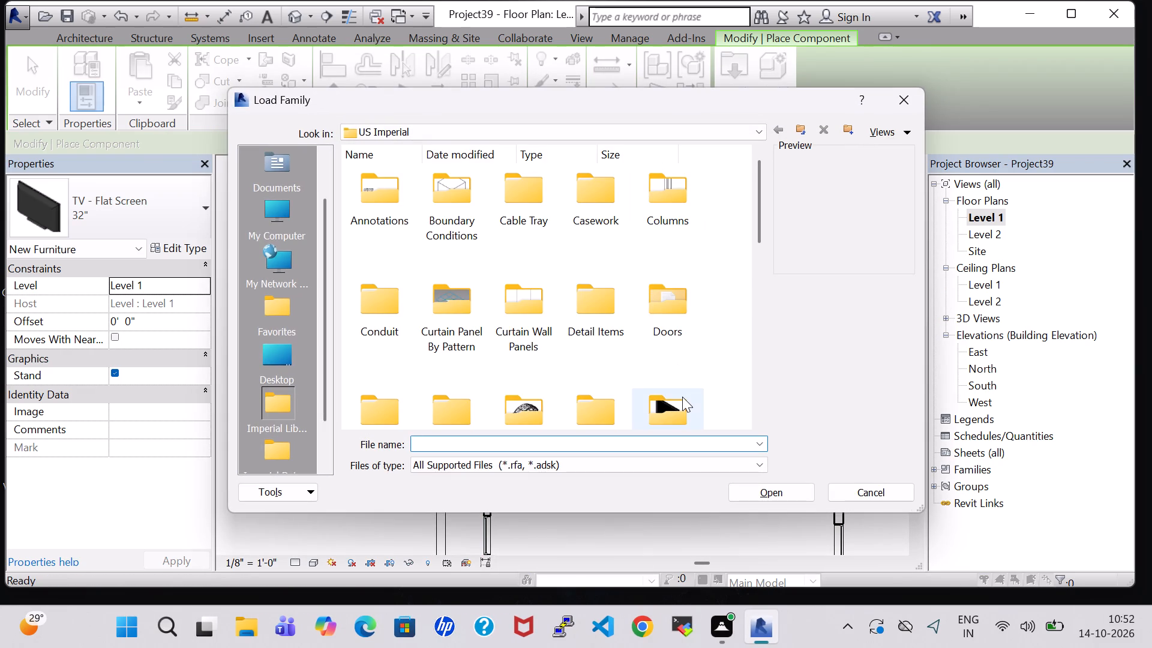
double_click(682, 397)
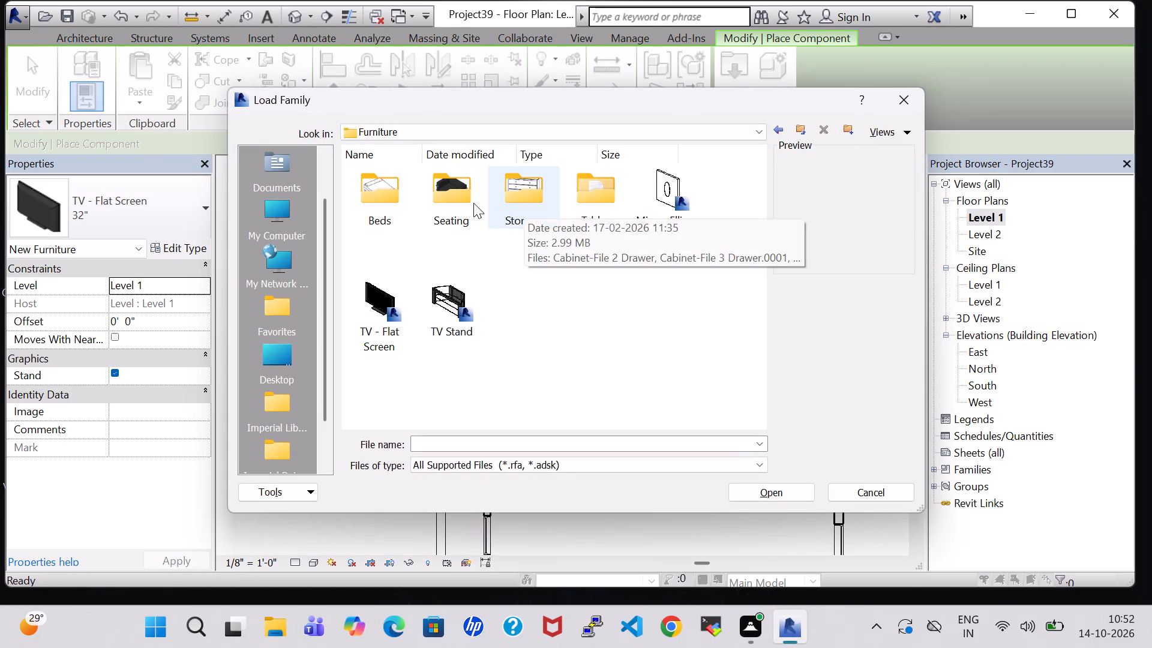
double_click(372, 200)
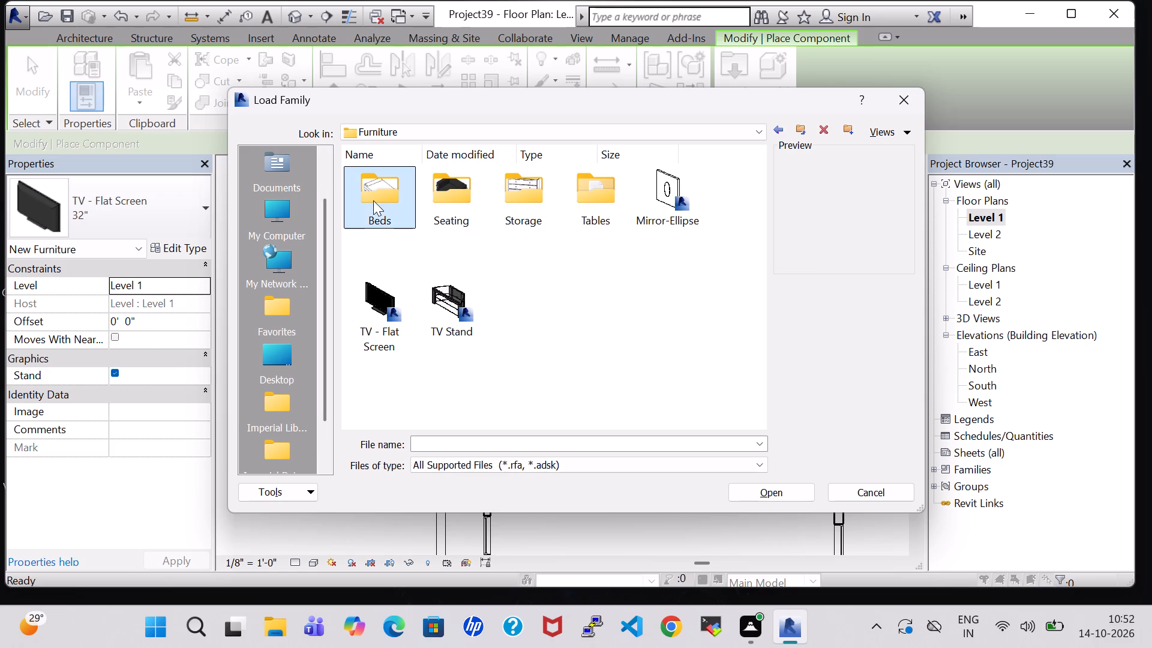
double_click(373, 188)
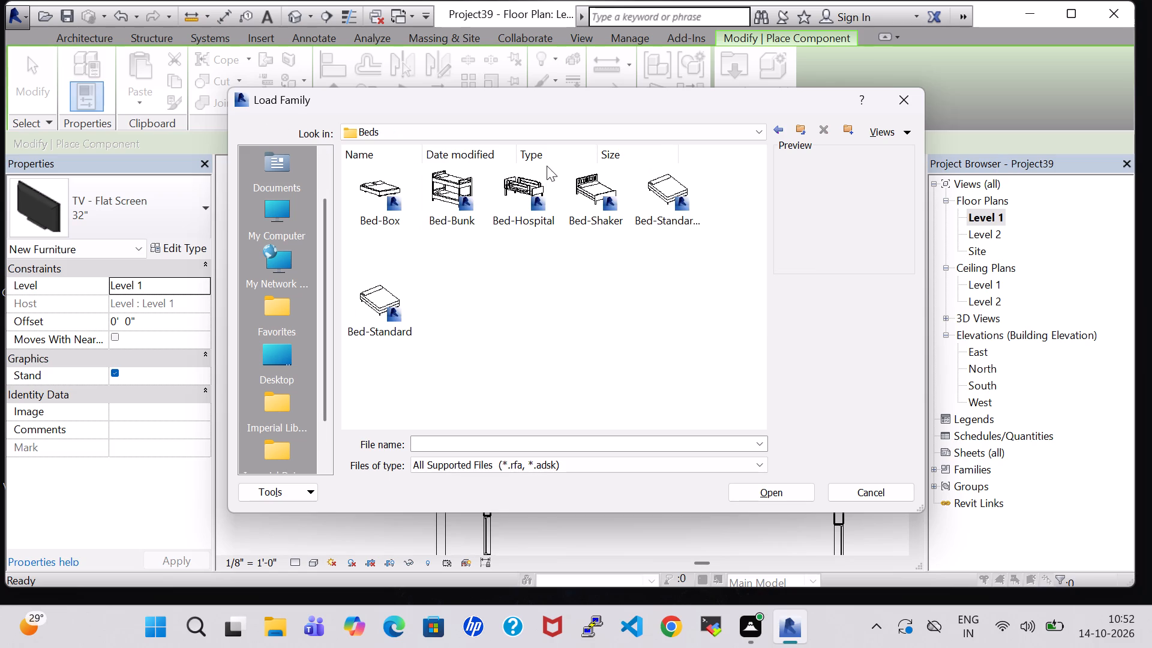
left_click(641, 201)
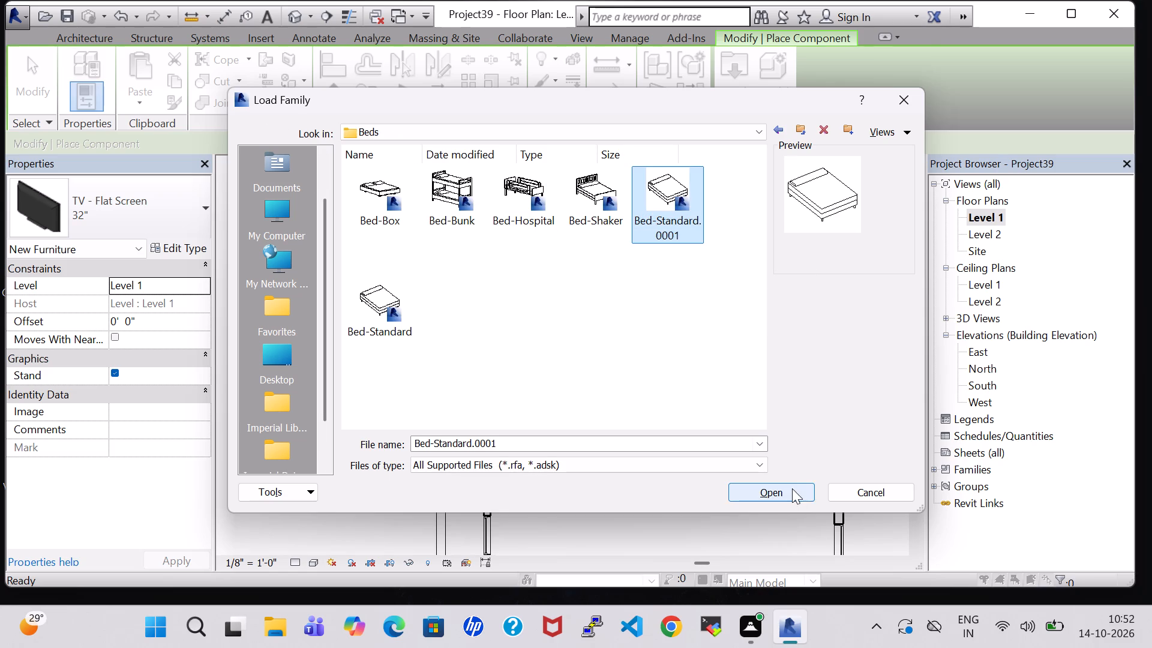
left_click(792, 488)
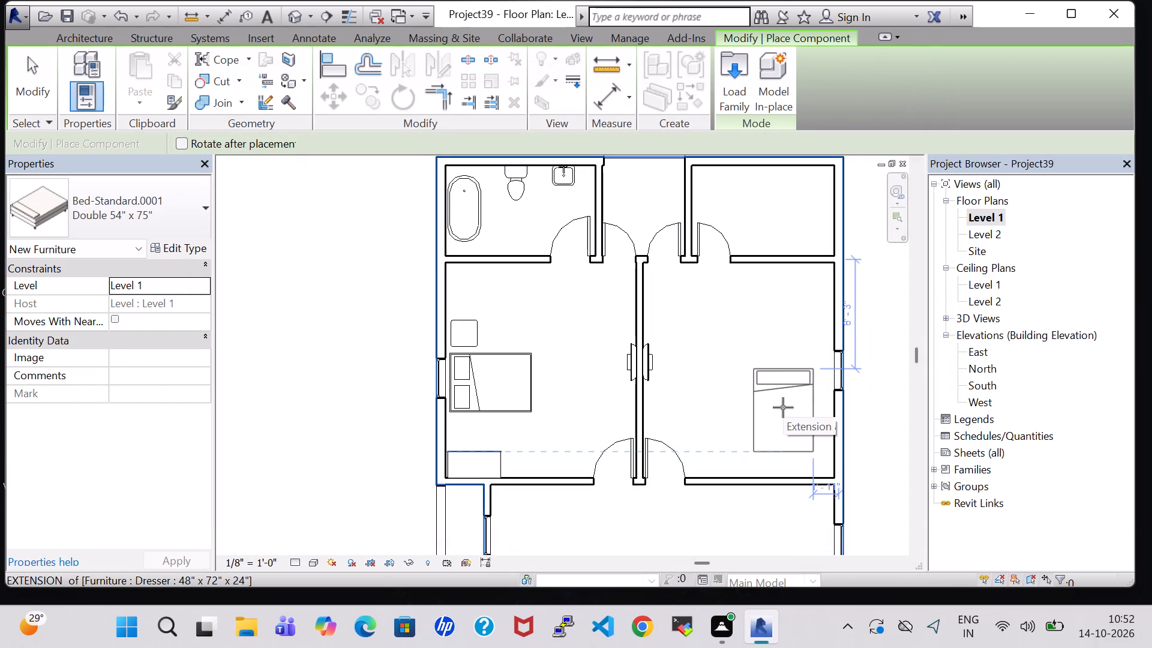
key("space")
key("space")
key("space")
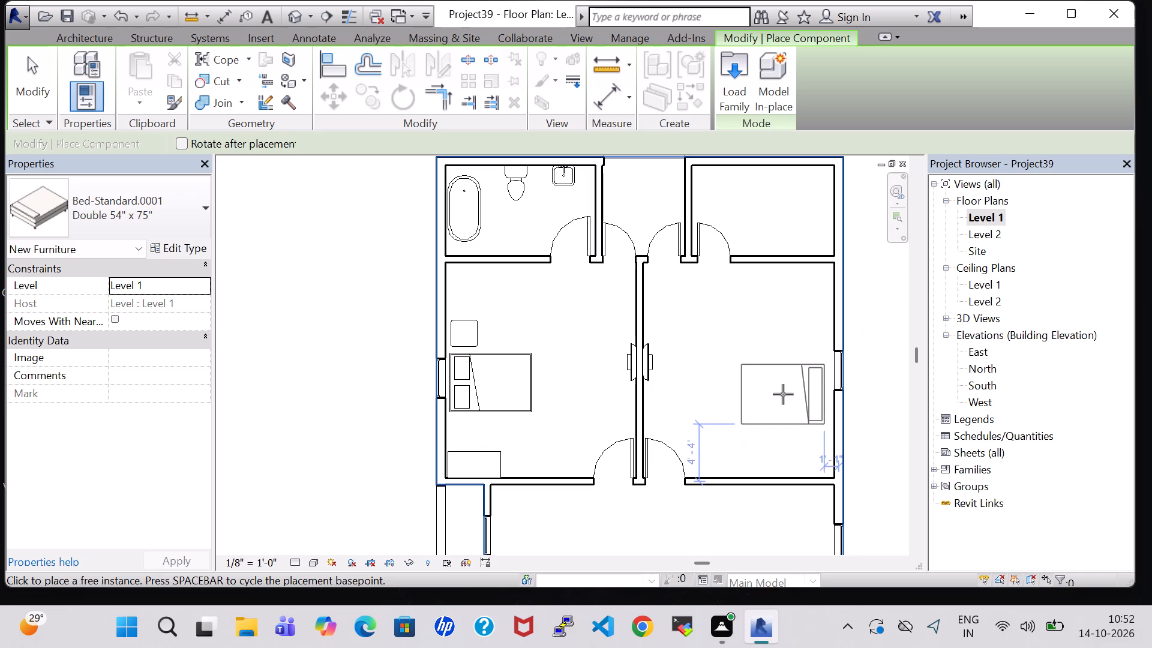
scroll(782, 374, "up", 4)
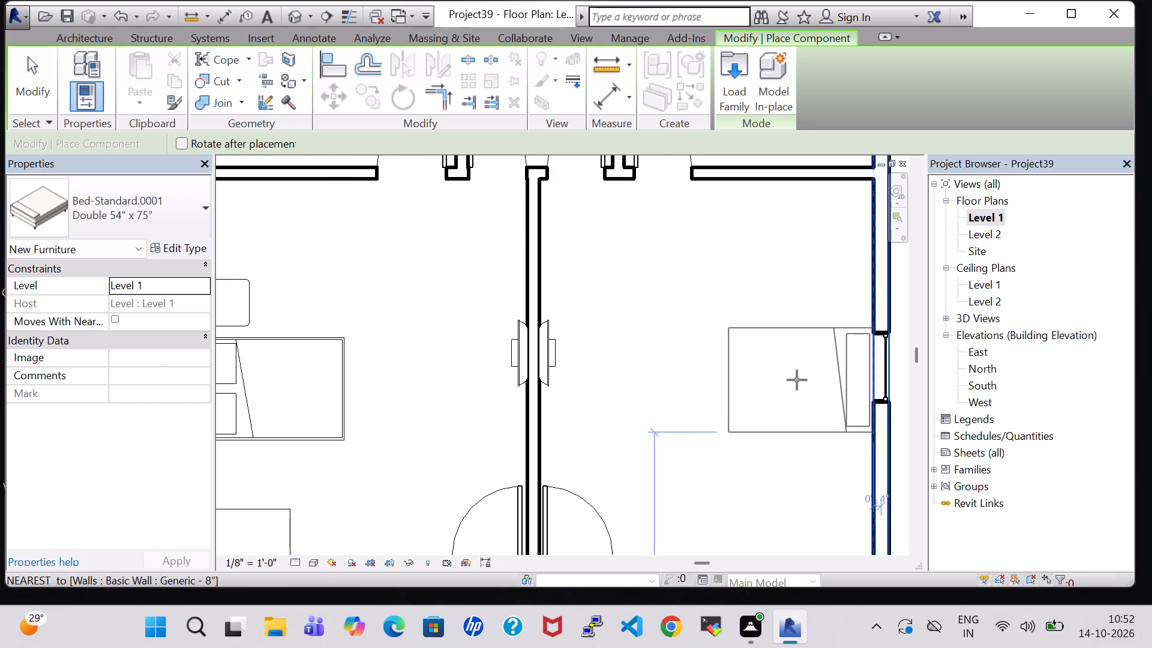
left_click(793, 380)
key("Escape")
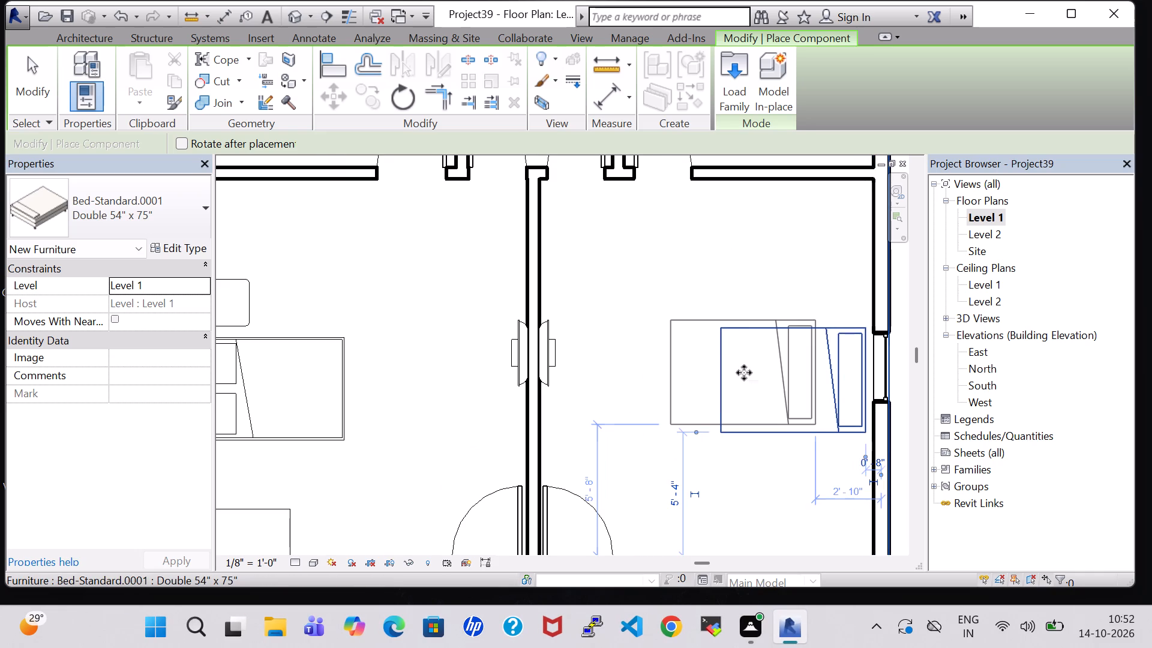
key("Escape")
Create end tables similar to the west bedroom's, beside the east bed, about 4'-2" and 11'-4" from the bedroom's north wall.
scroll(744, 373, "down", 3)
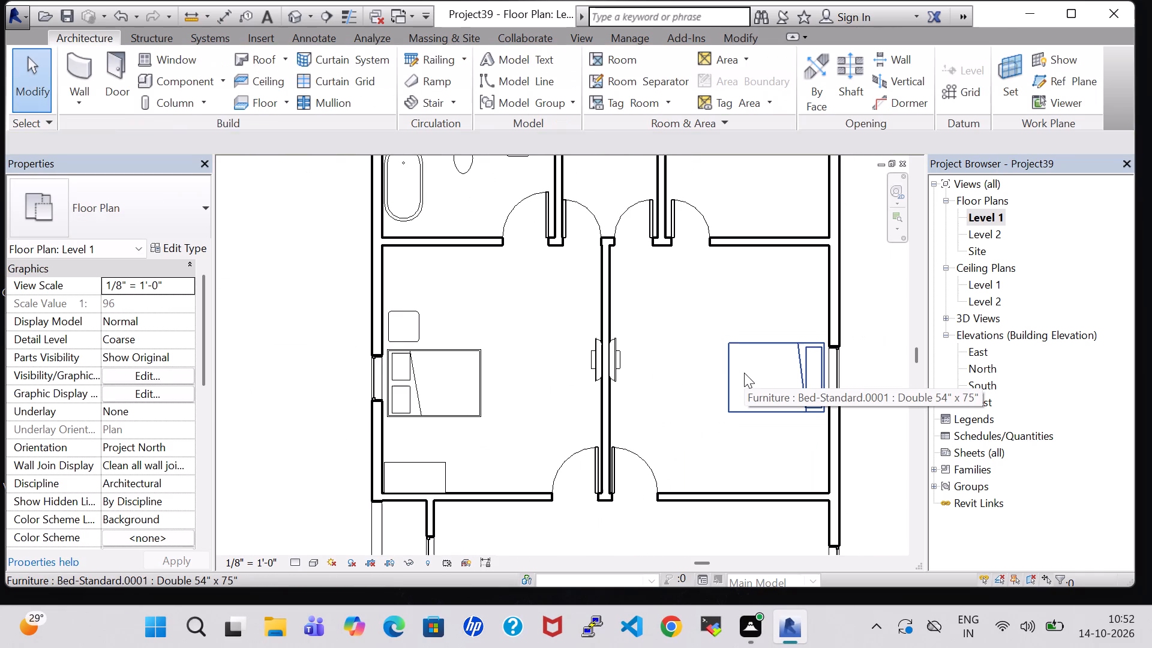
left_click(415, 323)
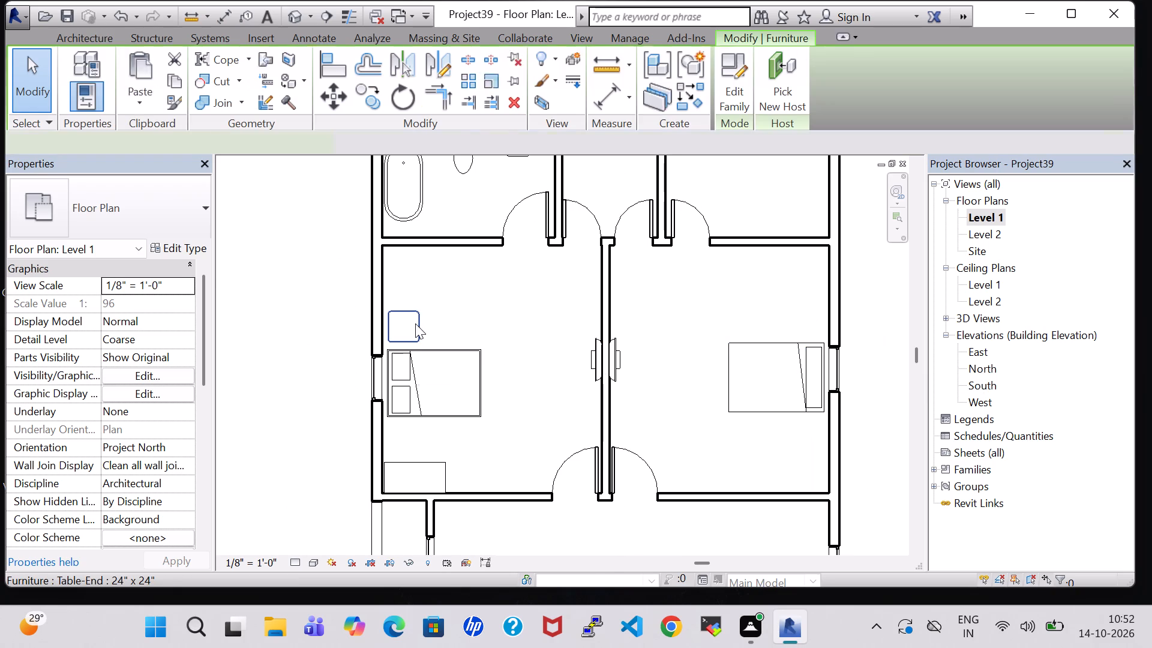
right_click(415, 323)
left_click(506, 326)
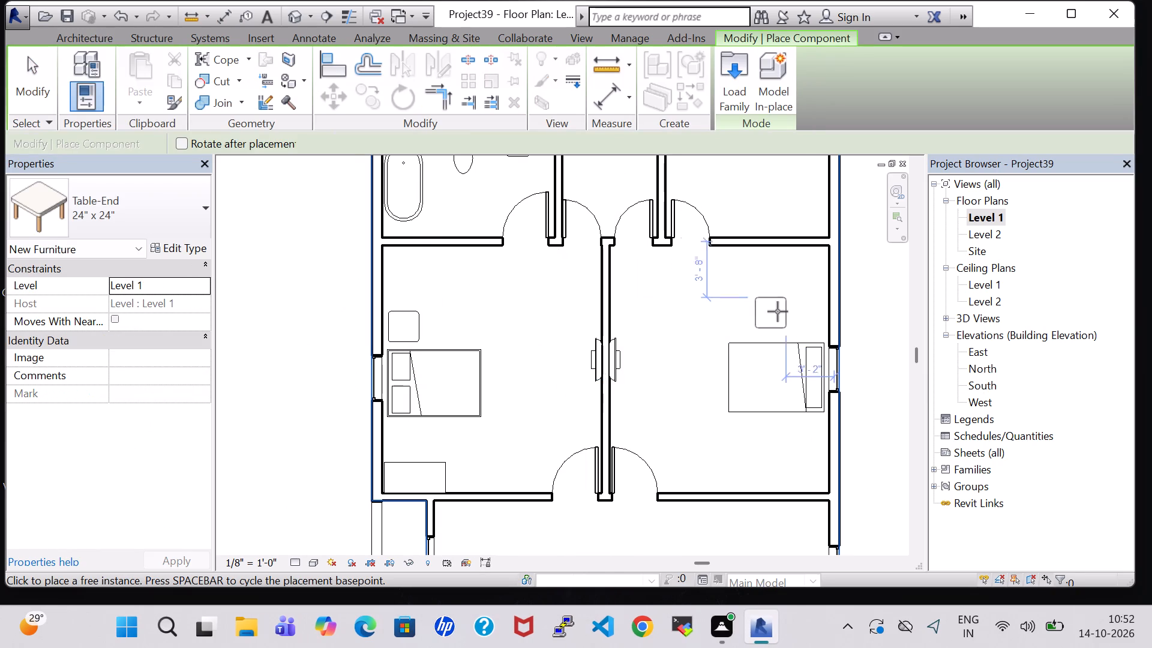
scroll(796, 314, "up", 3)
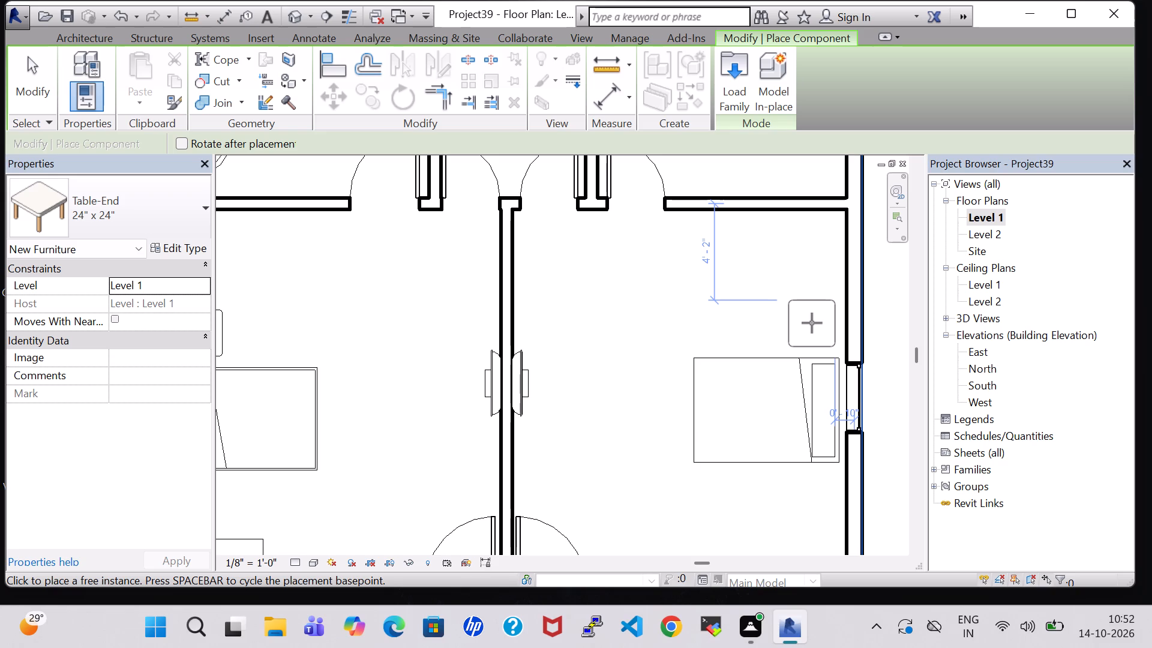
left_click(812, 323)
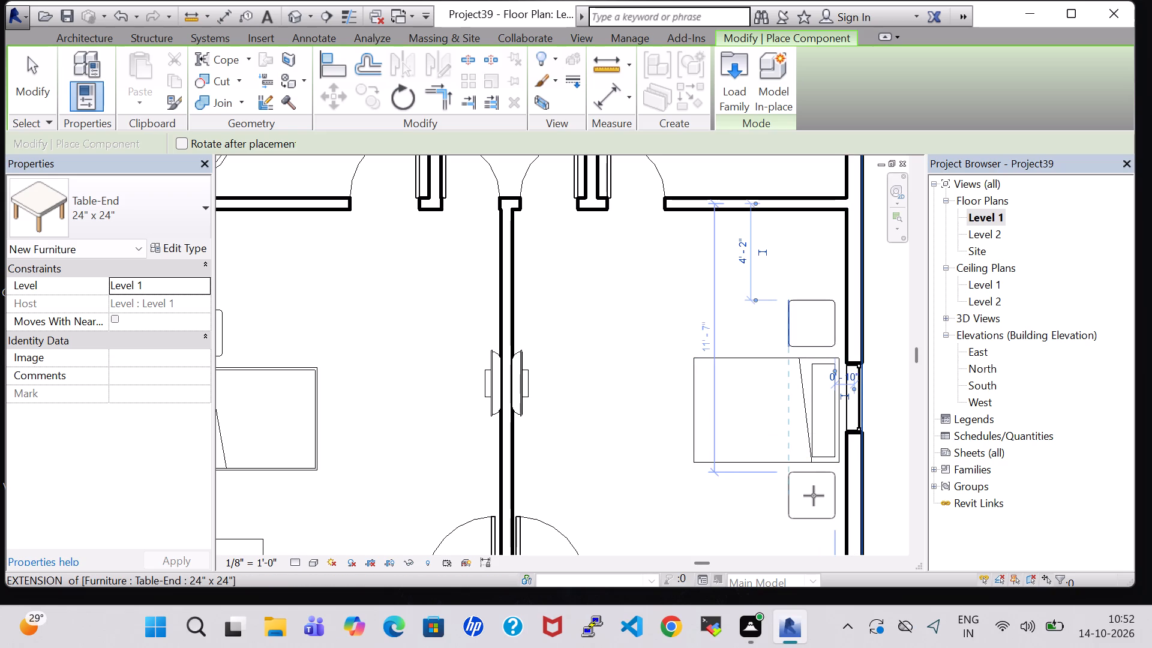
scroll(815, 496, "up", 4)
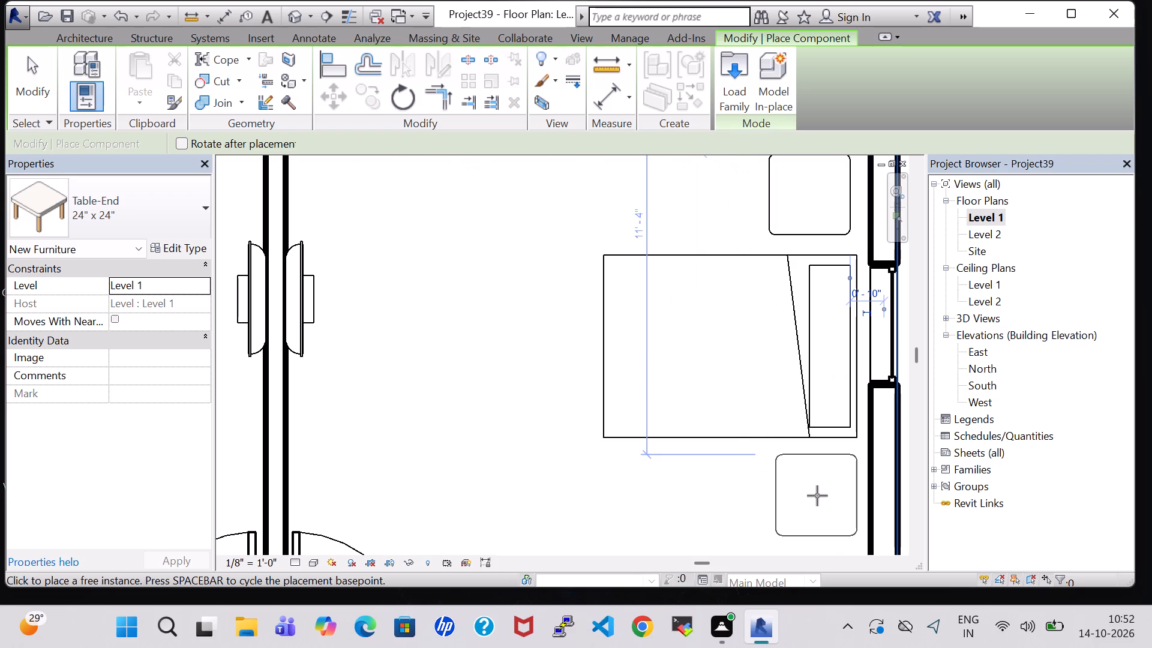
left_click(817, 496)
scroll(817, 496, "down", 4)
key("Escape")
key("Escape")
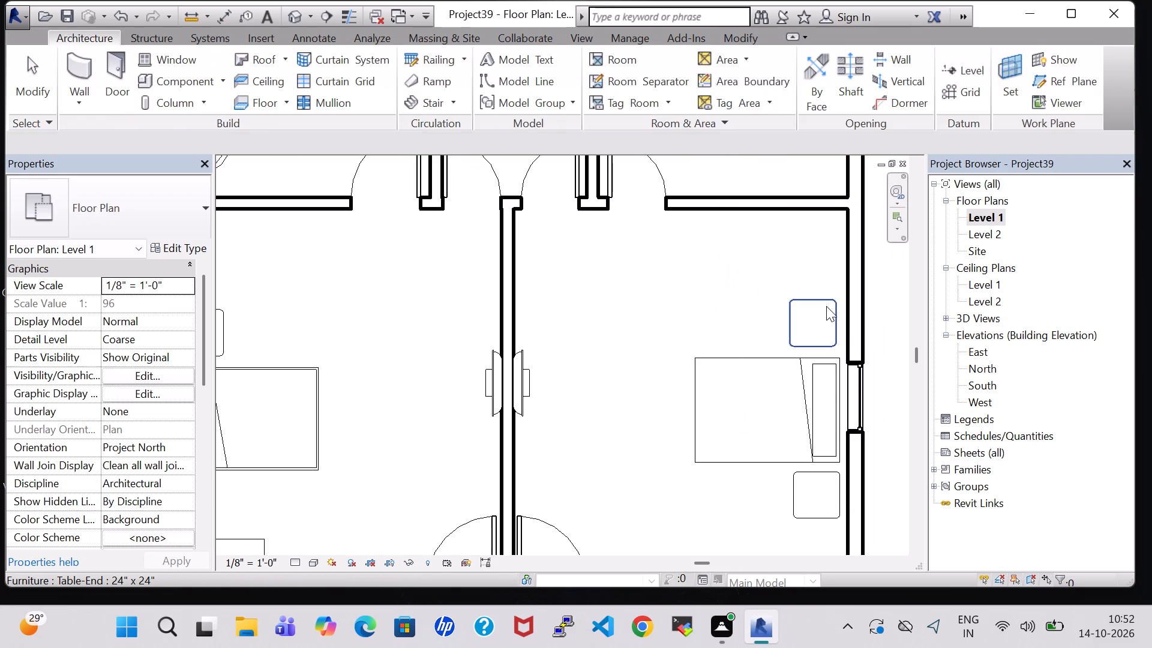
Delete the end table north of the east bedroom's bed.
left_click(826, 306)
key("Delete")
Create a 48" x 72" x 24" dresser similar to the west bedroom's, against the north wall in the east bedroom's northeast corner.
scroll(695, 306, "down", 4)
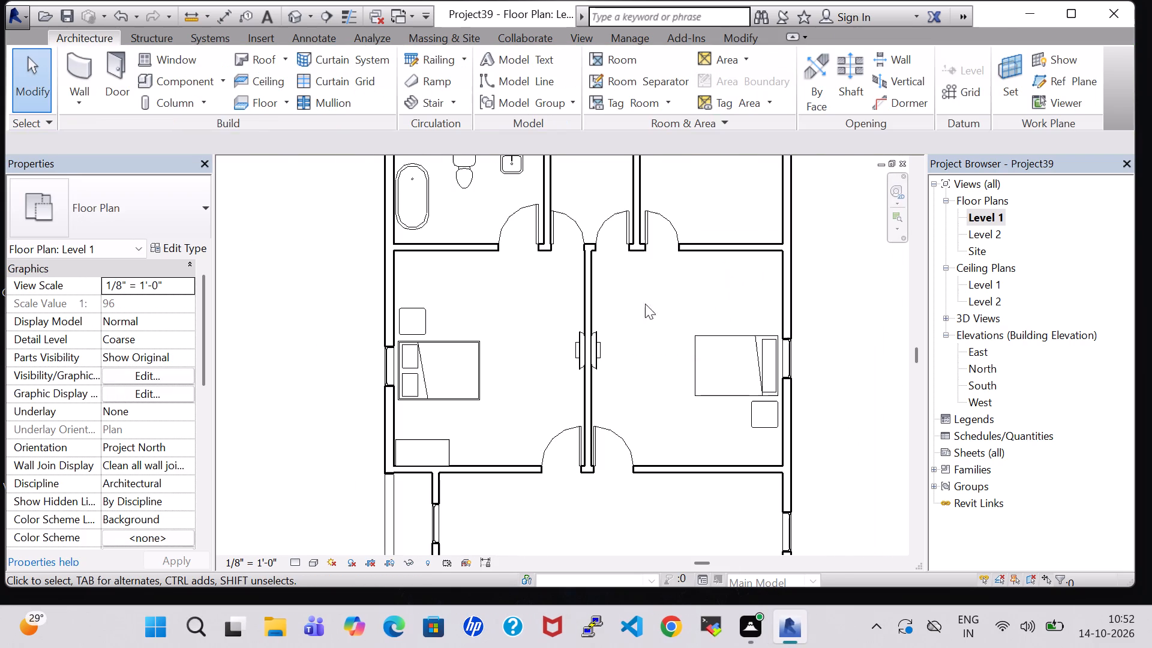
left_click(416, 435)
right_click(416, 435)
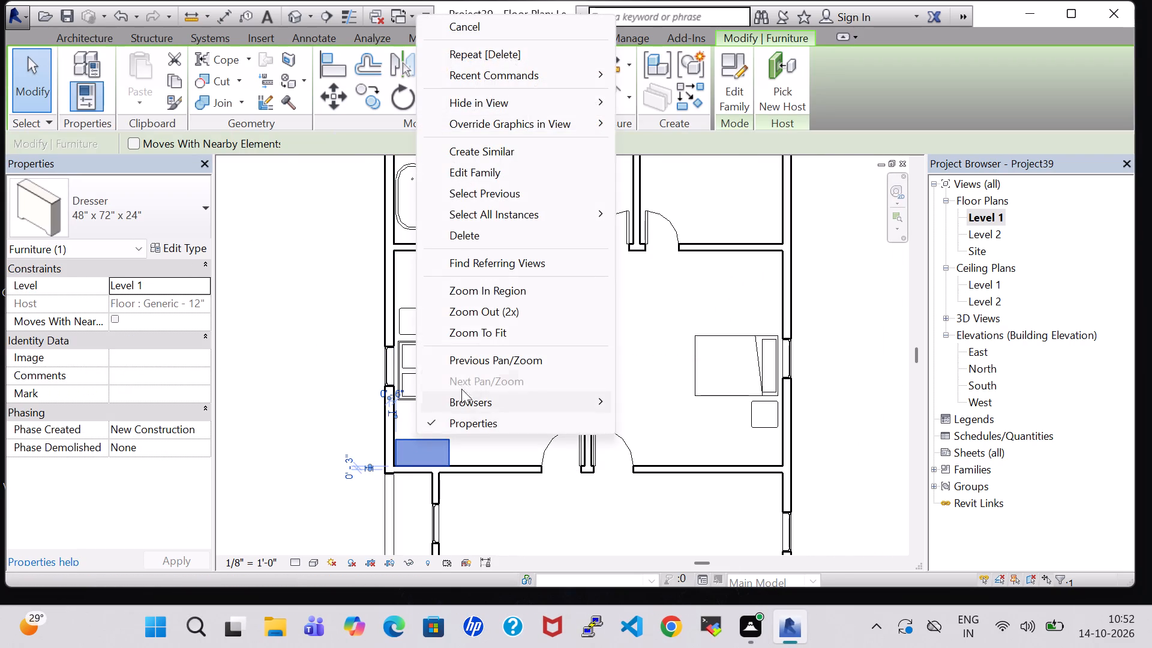
left_click(523, 151)
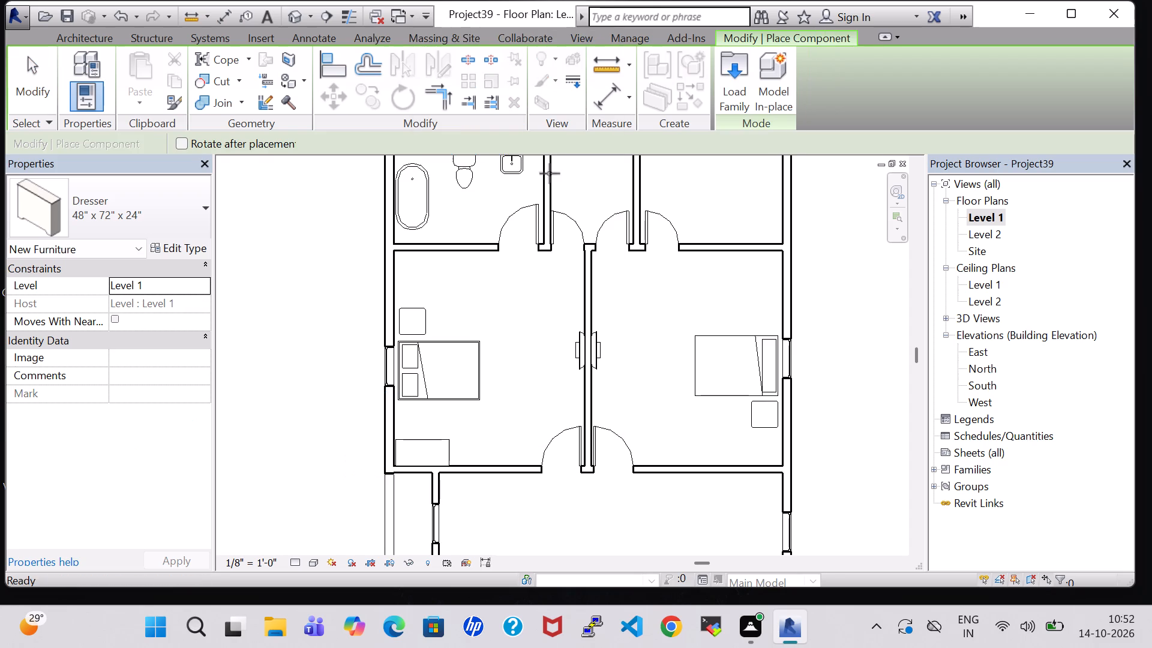
left_click(747, 266)
key("Escape")
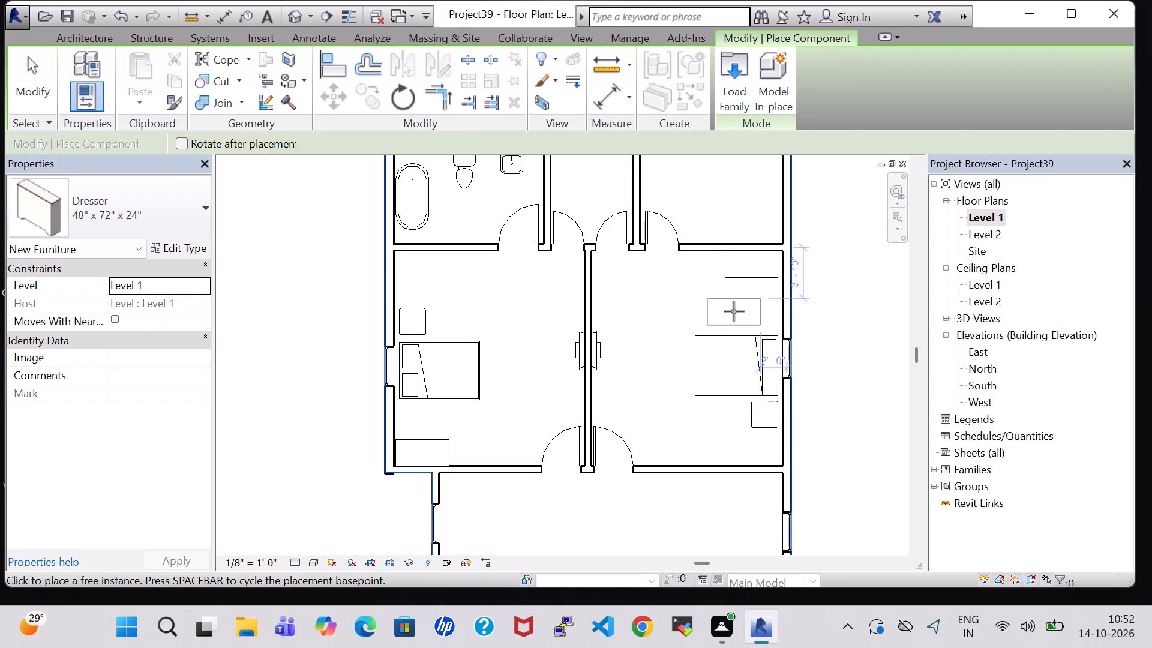
key("Escape")
left_click(857, 305)
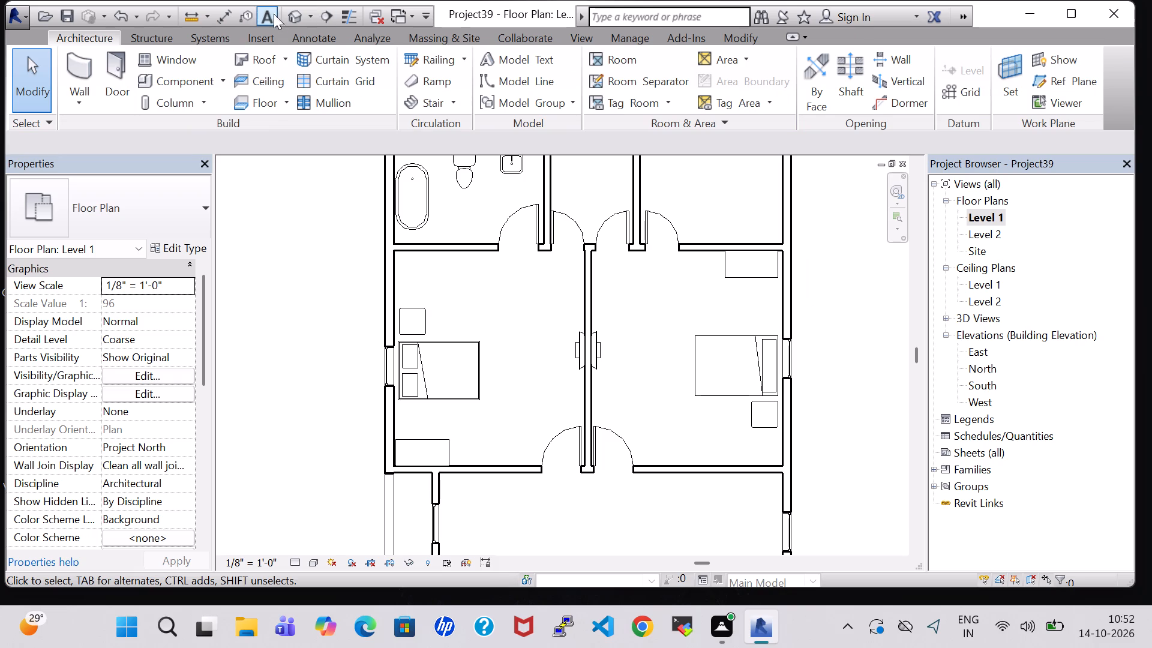
Examine the furniture in both bedrooms from several angles in the 3D view, and return to the Level 1 floor plan.
left_click(287, 18)
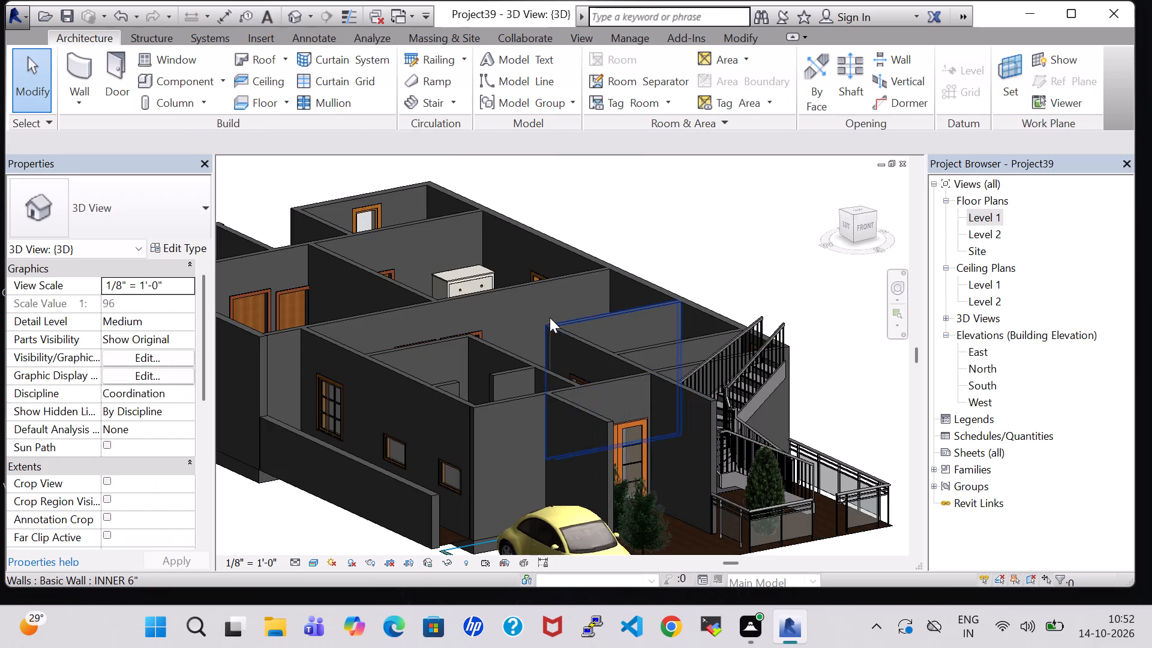
middle_click_drag(580, 225, 580, 350, "shift")
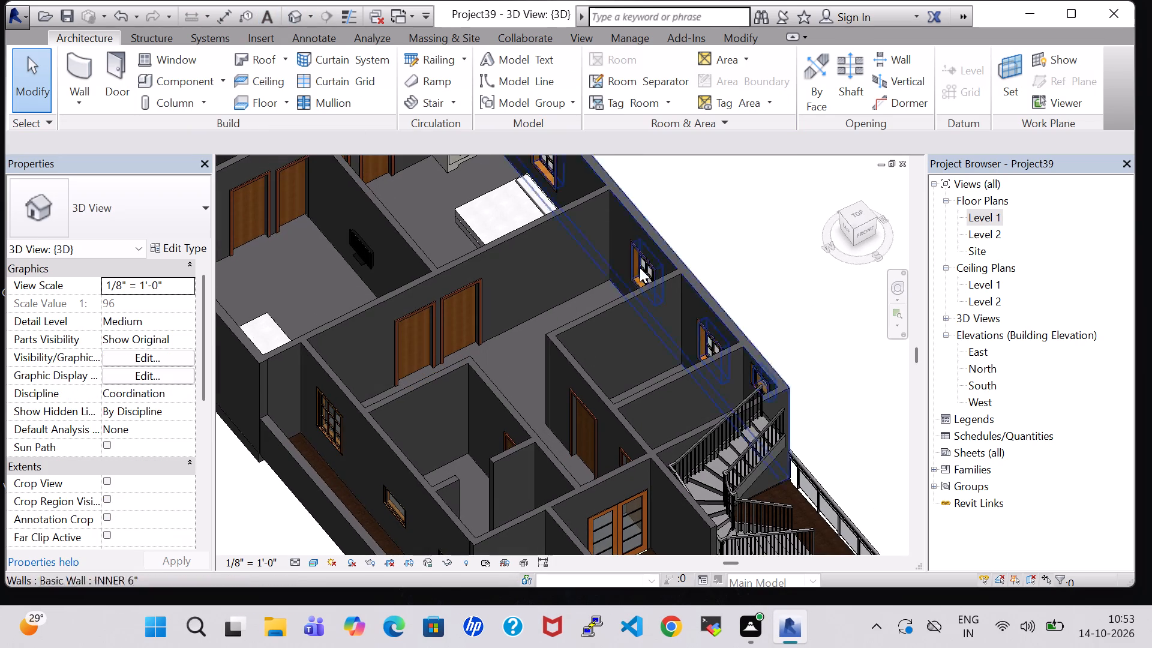
middle_click_drag(667, 194, 814, 372)
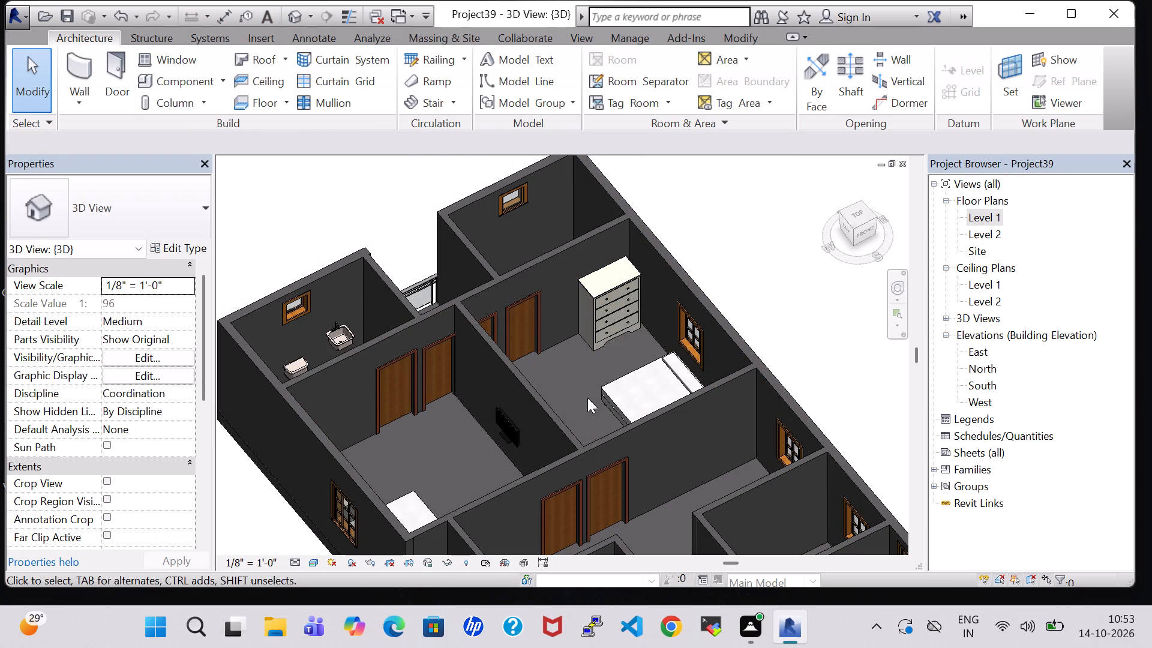
middle_click_drag(587, 398, 554, 382, "shift")
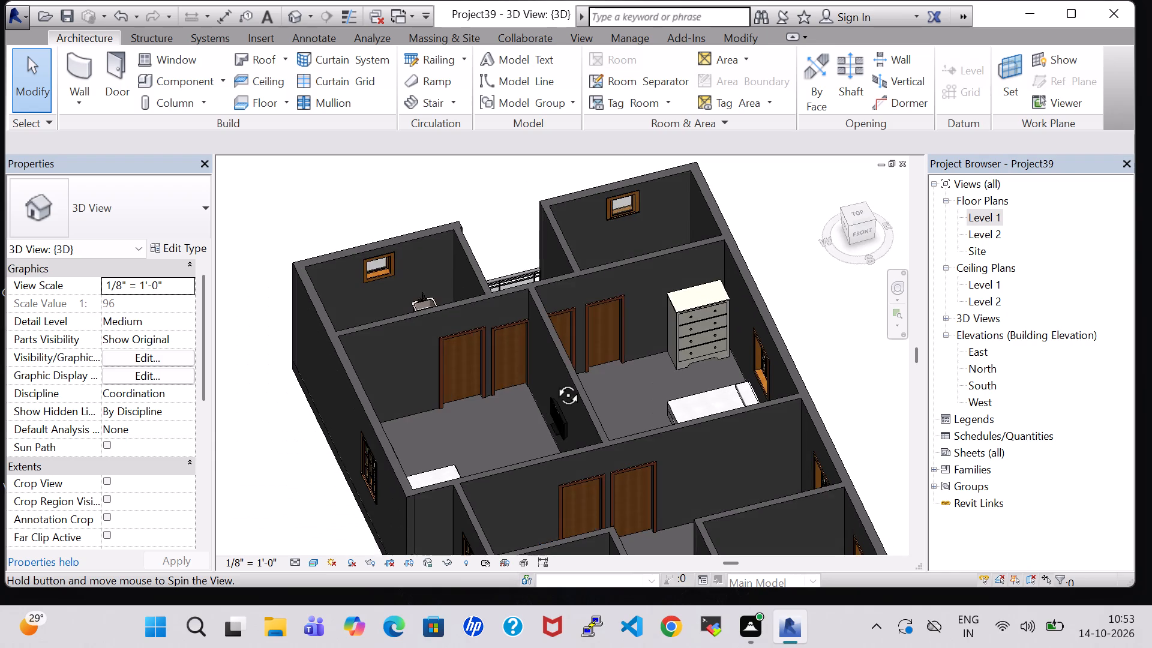
middle_click_drag(554, 382, 436, 421, "shift")
middle_click_drag(721, 355, 638, 394, "shift")
middle_click_drag(777, 441, 826, 374, "shift")
middle_click_drag(826, 374, 853, 379, "shift")
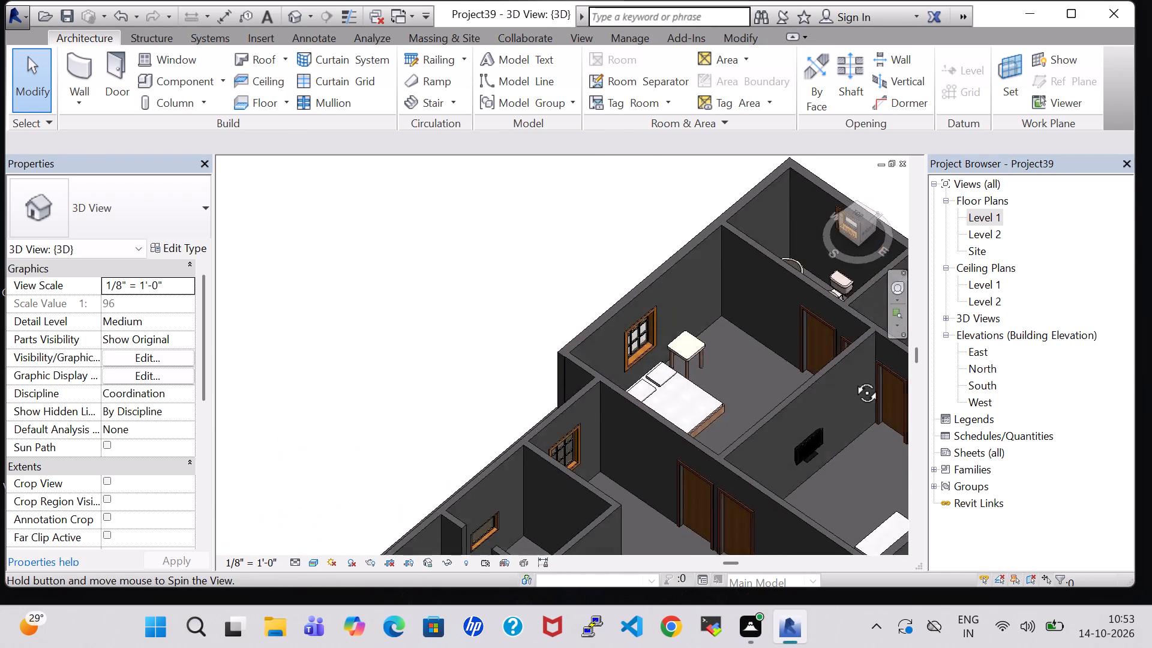
middle_click_drag(853, 379, 887, 392, "shift")
middle_click_drag(776, 386, 812, 398, "shift")
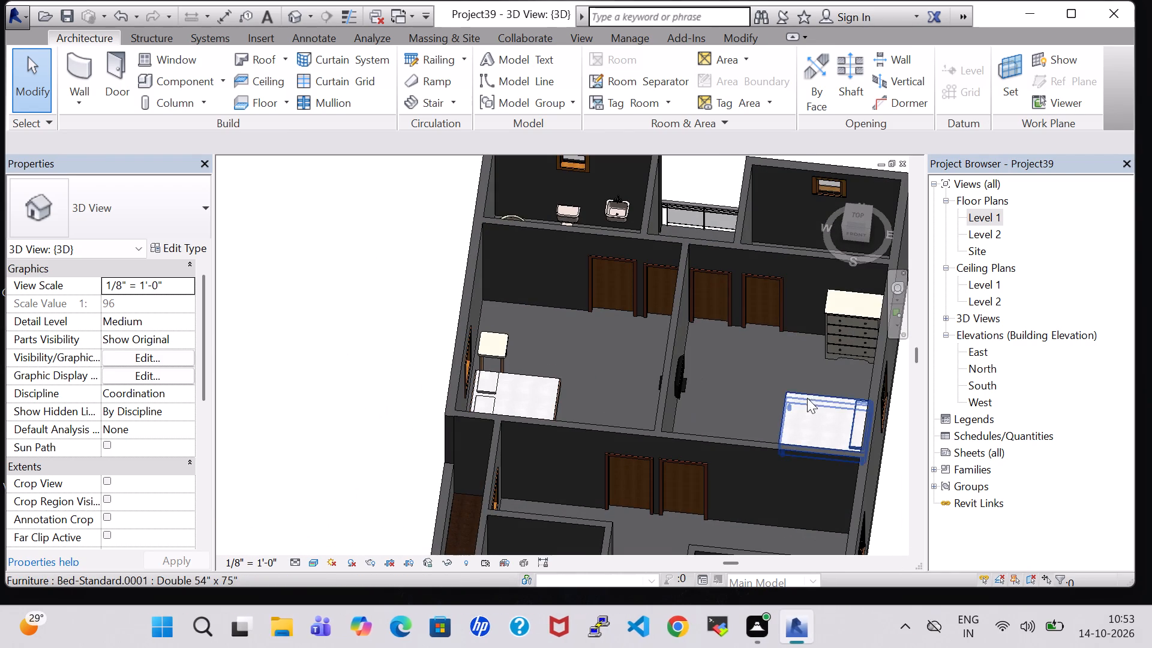
middle_click_drag(771, 373, 767, 410, "shift")
middle_click_drag(758, 315, 715, 376)
double_click(998, 217)
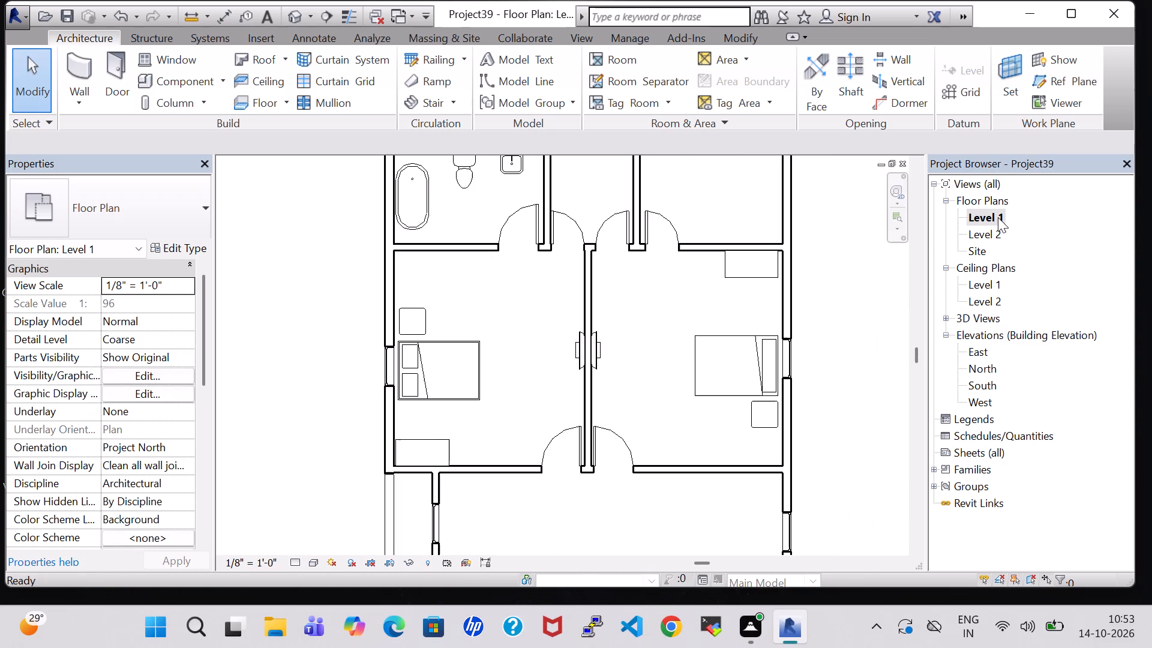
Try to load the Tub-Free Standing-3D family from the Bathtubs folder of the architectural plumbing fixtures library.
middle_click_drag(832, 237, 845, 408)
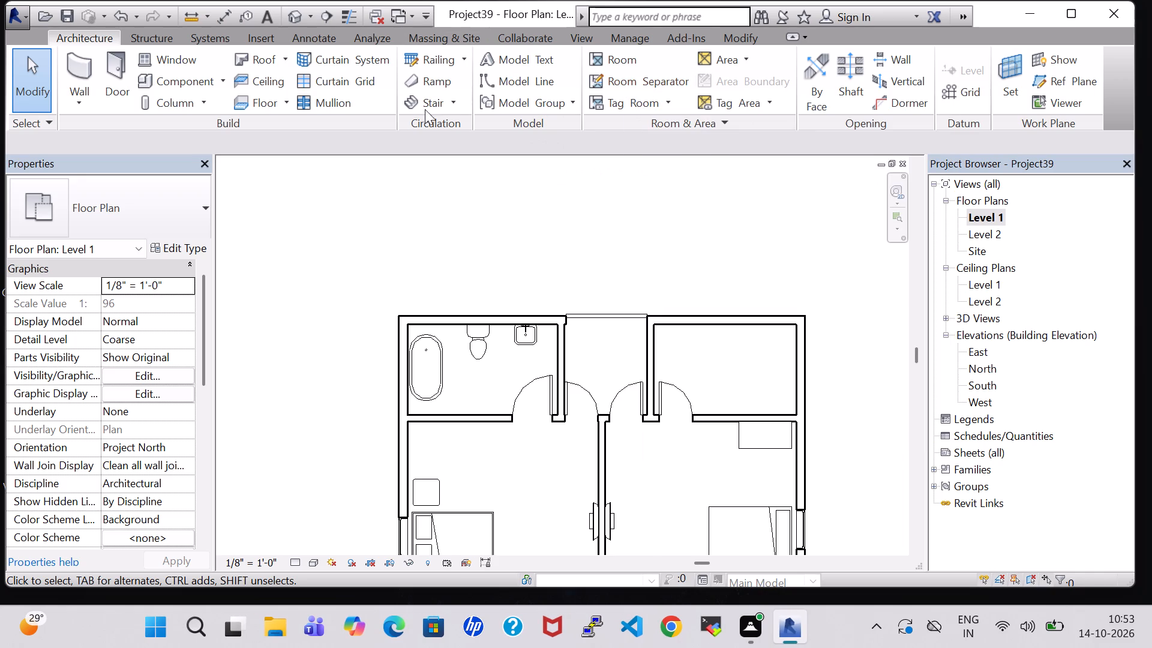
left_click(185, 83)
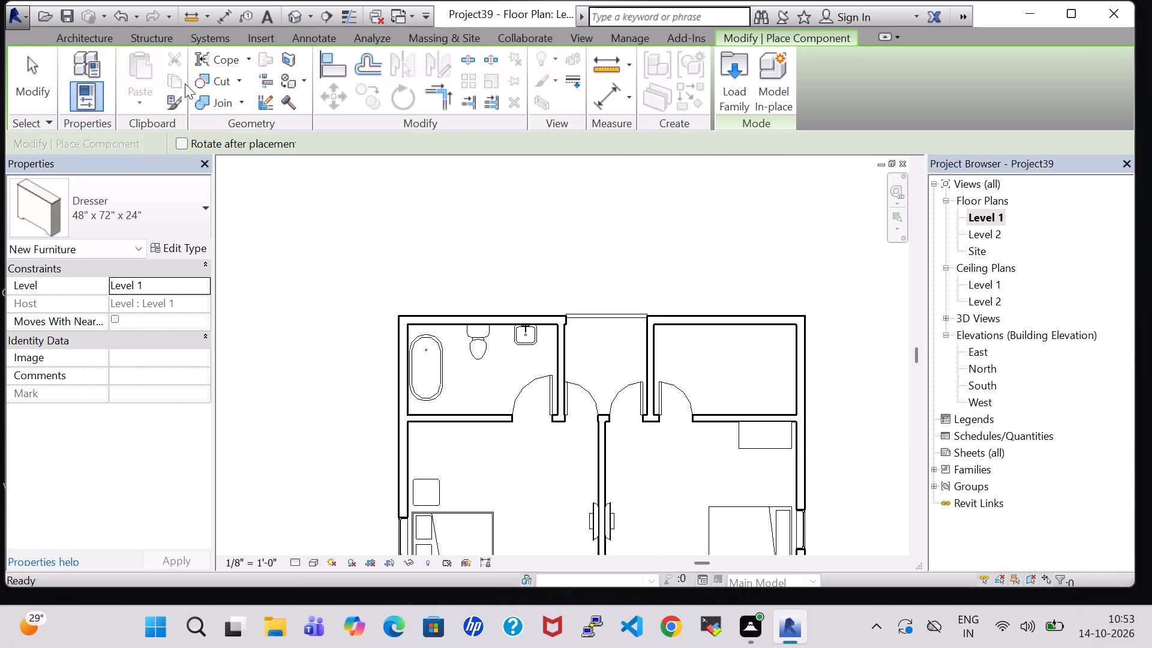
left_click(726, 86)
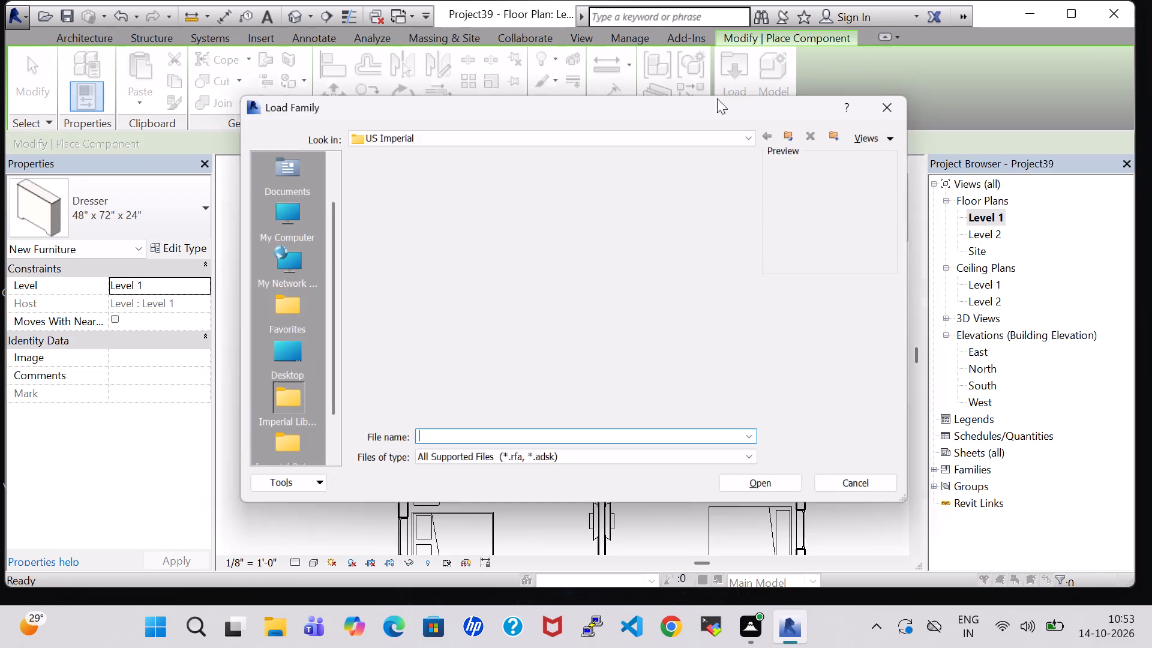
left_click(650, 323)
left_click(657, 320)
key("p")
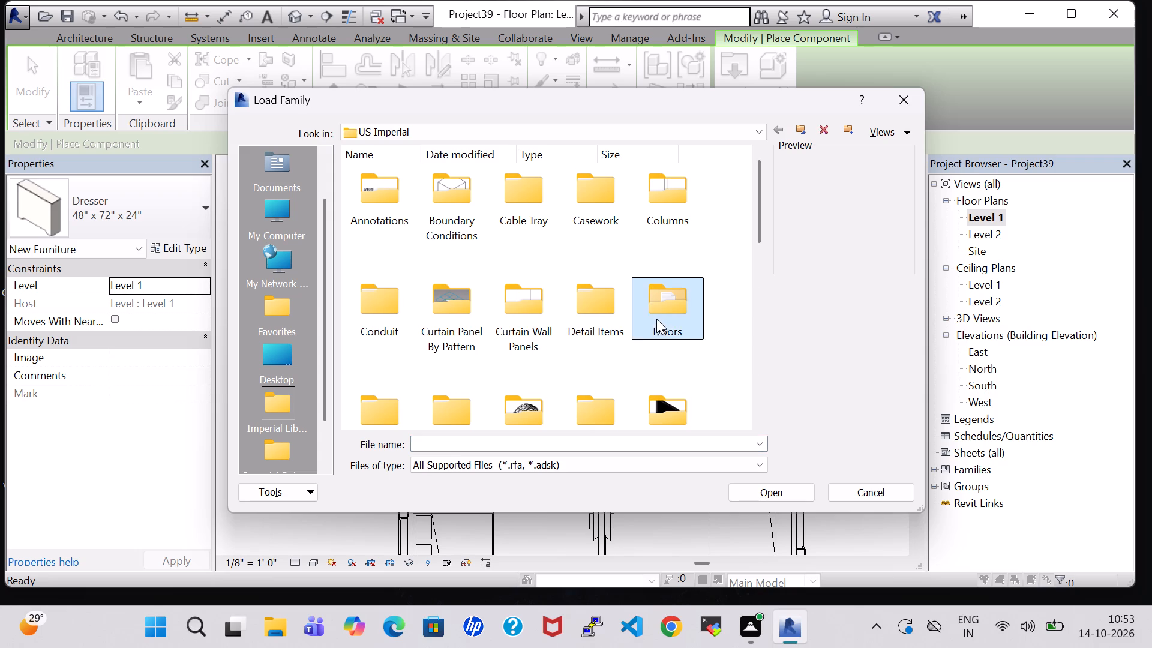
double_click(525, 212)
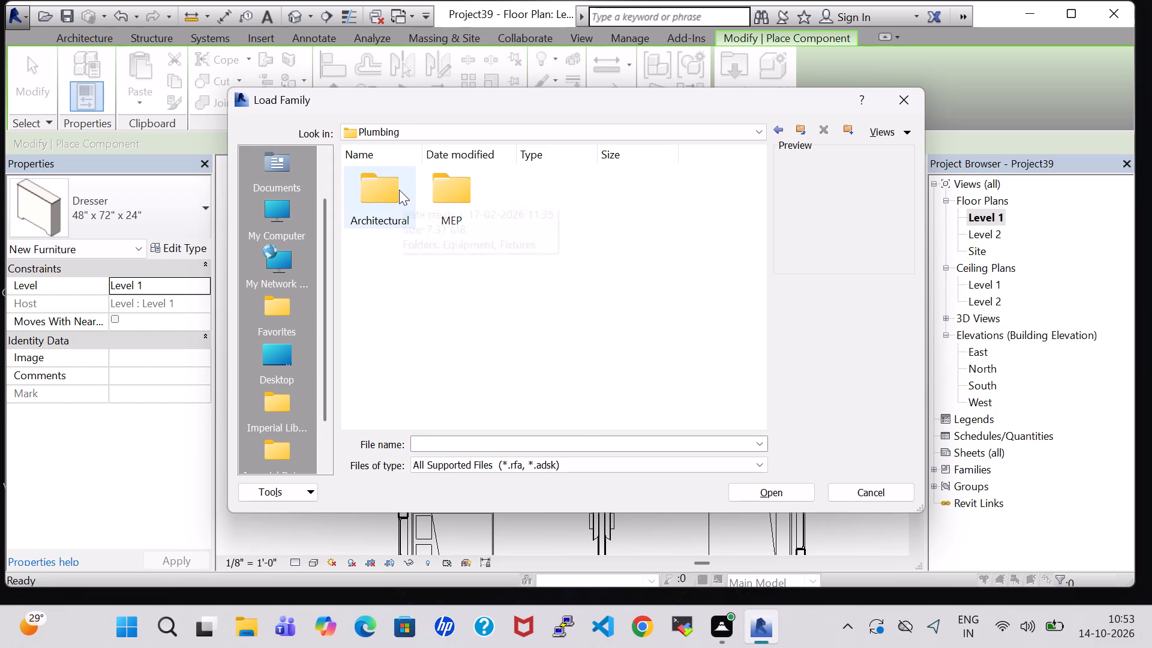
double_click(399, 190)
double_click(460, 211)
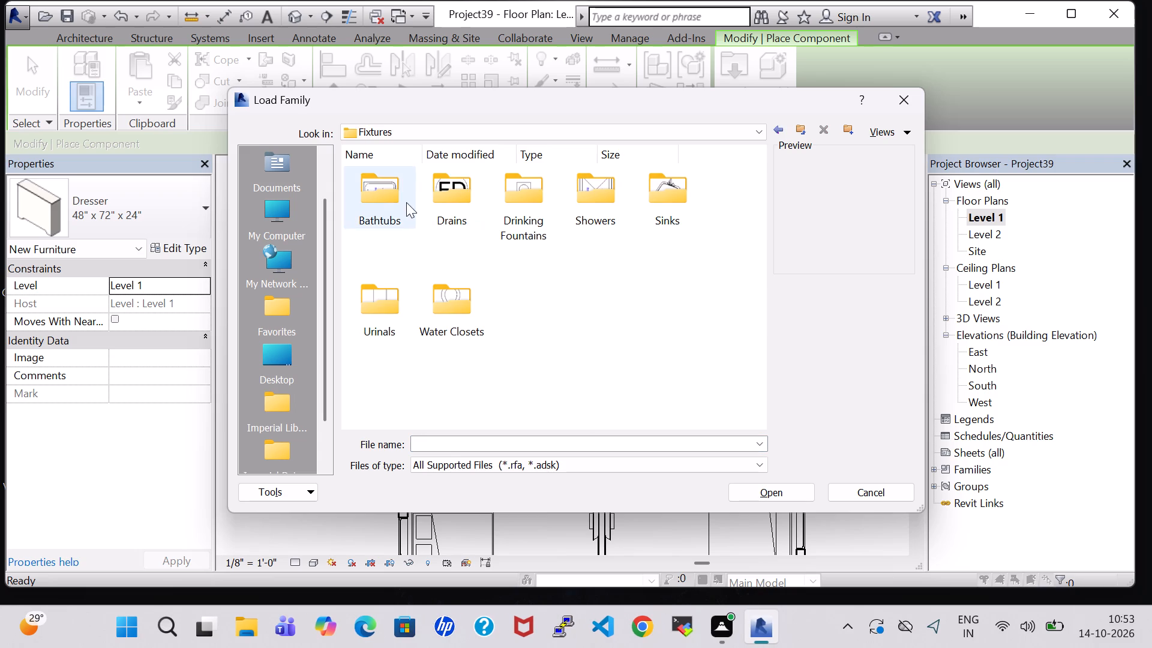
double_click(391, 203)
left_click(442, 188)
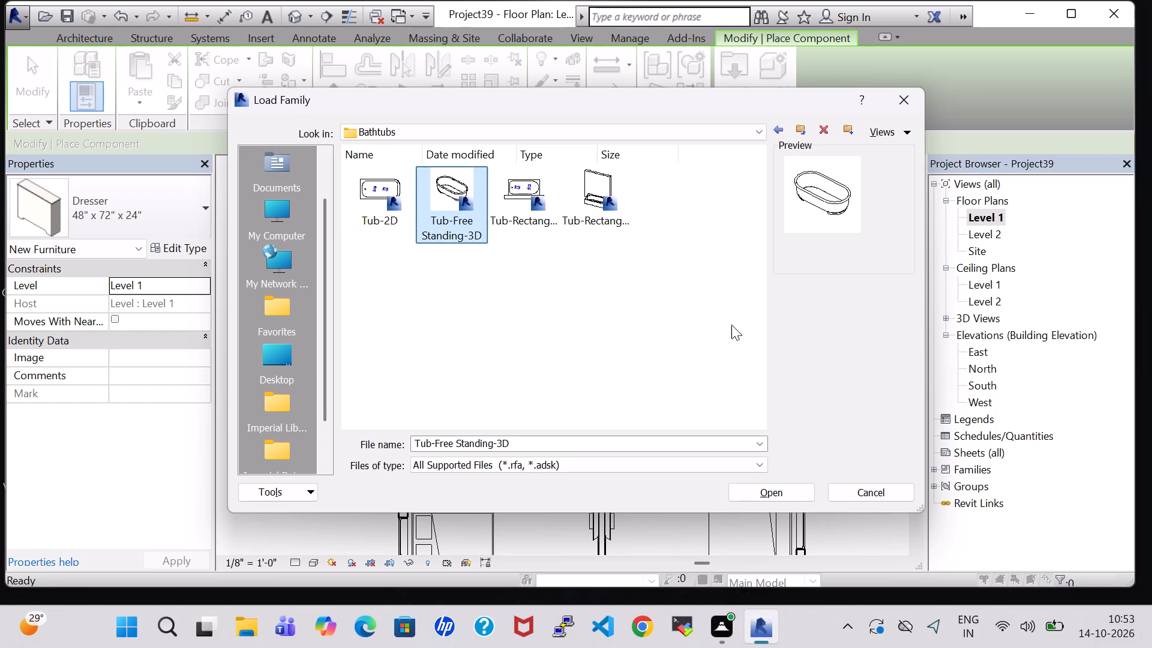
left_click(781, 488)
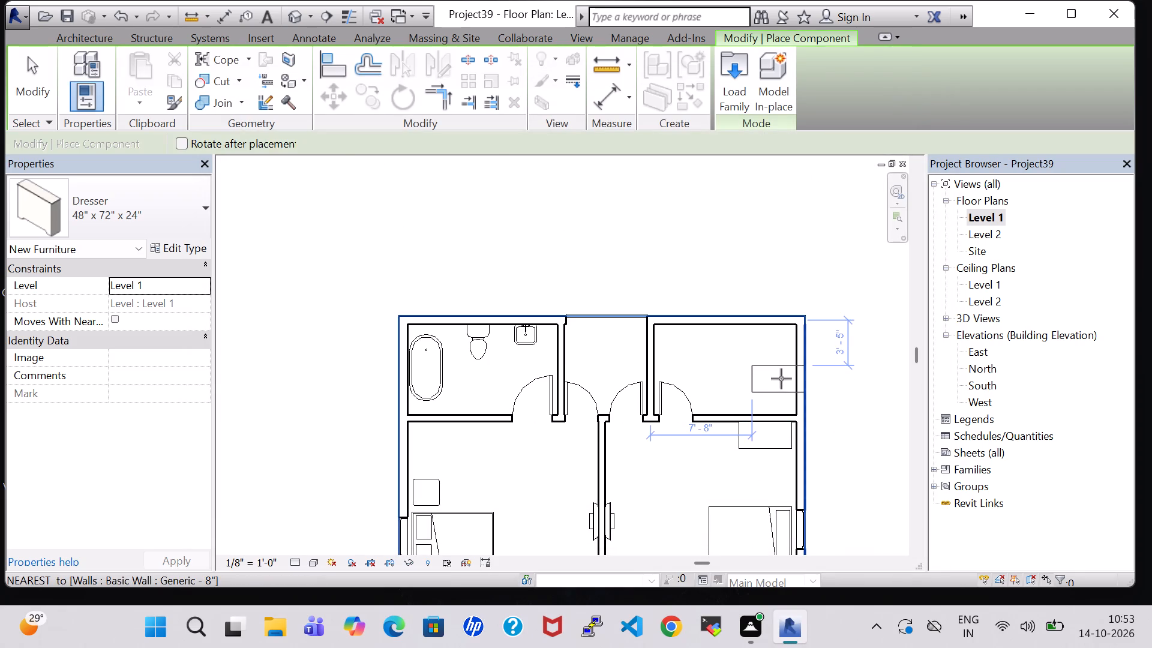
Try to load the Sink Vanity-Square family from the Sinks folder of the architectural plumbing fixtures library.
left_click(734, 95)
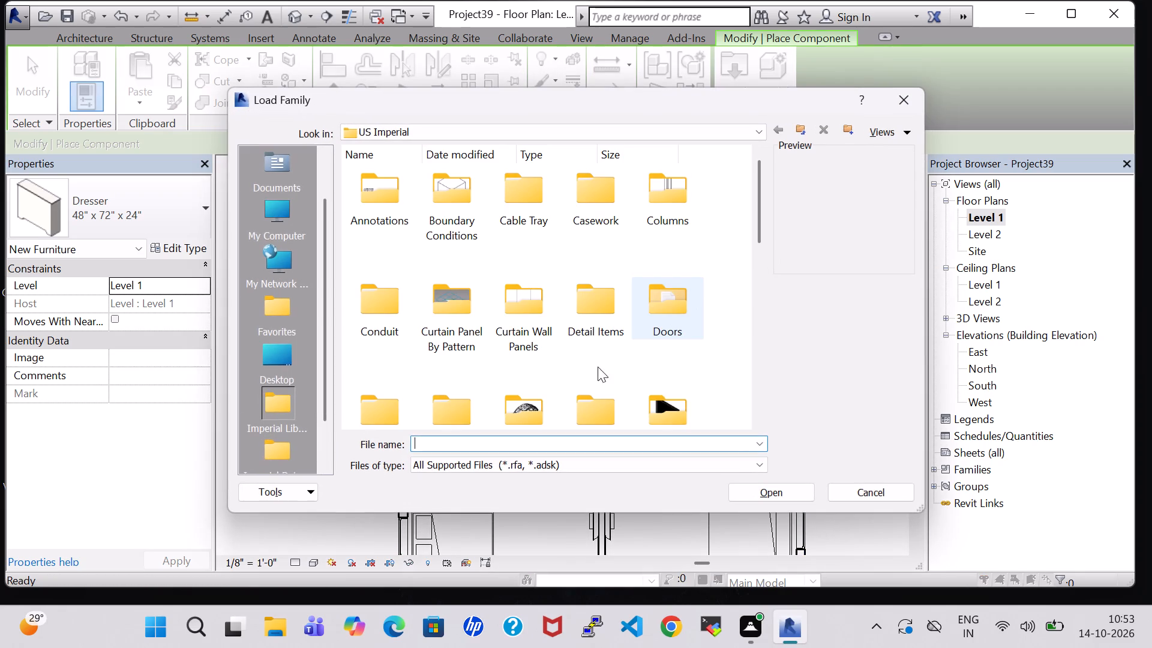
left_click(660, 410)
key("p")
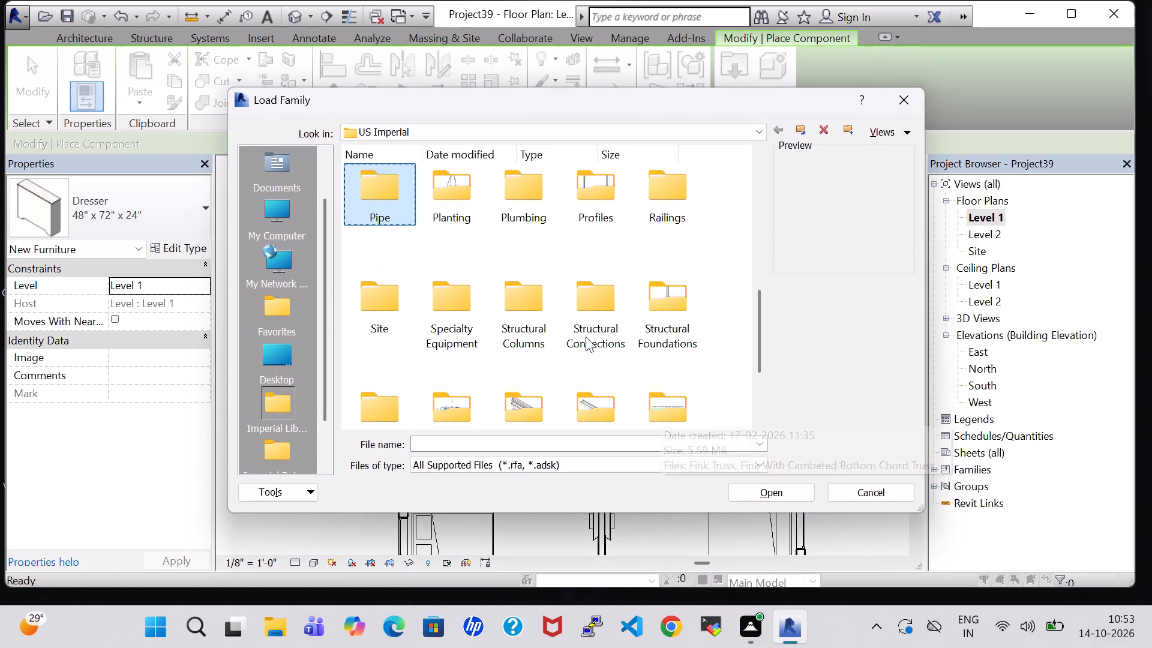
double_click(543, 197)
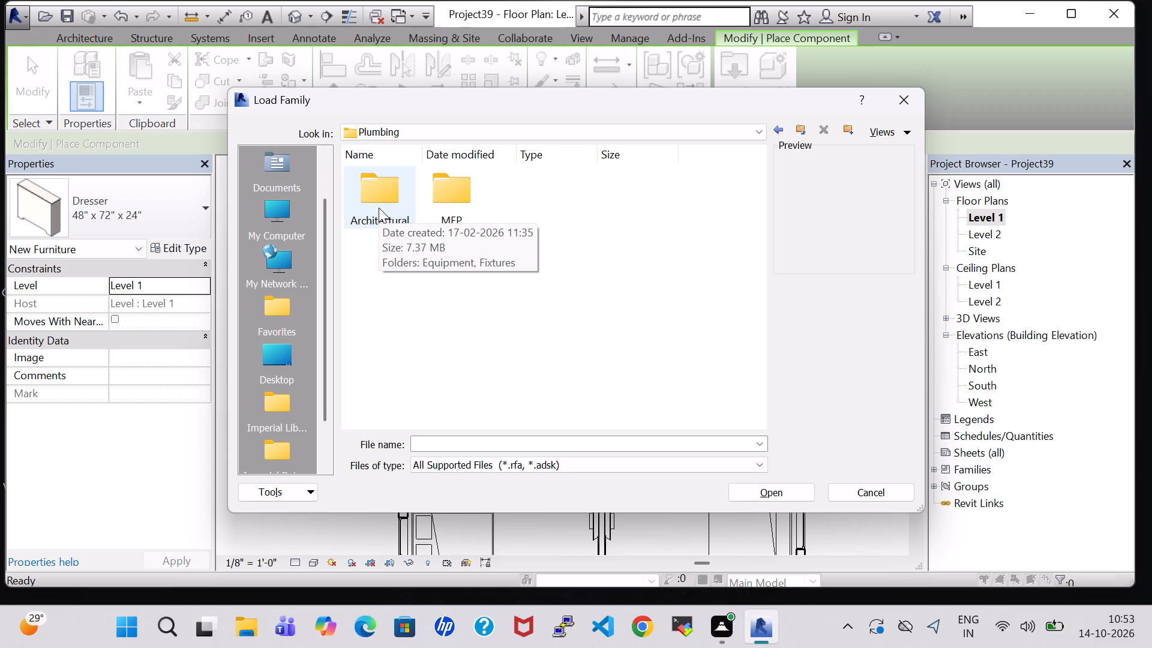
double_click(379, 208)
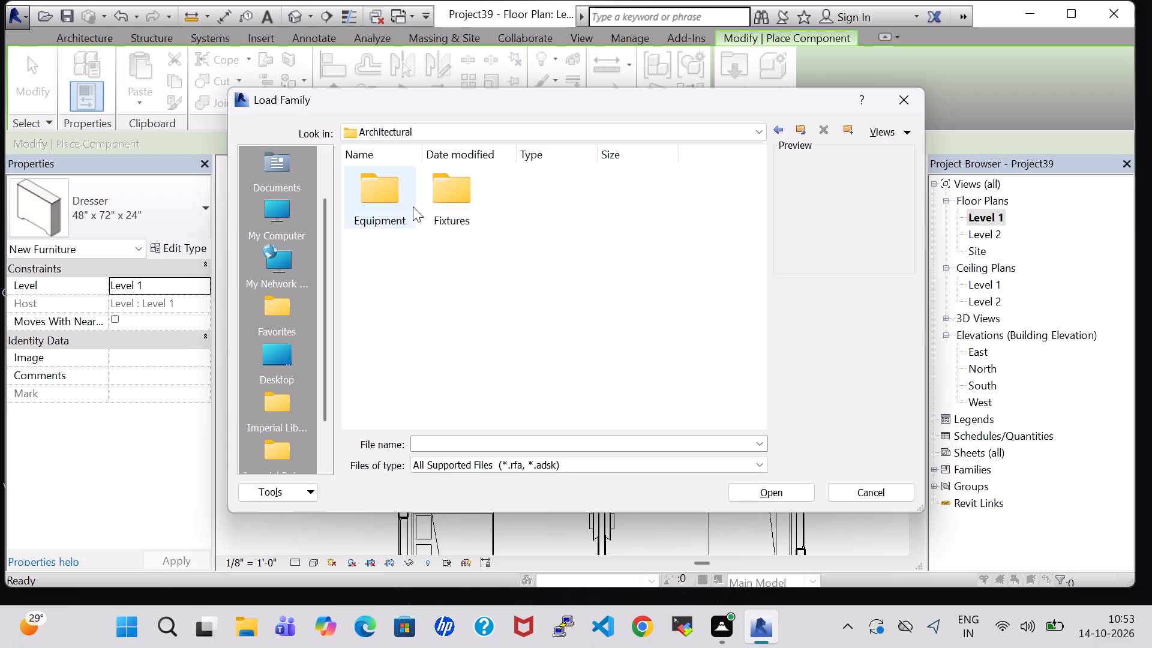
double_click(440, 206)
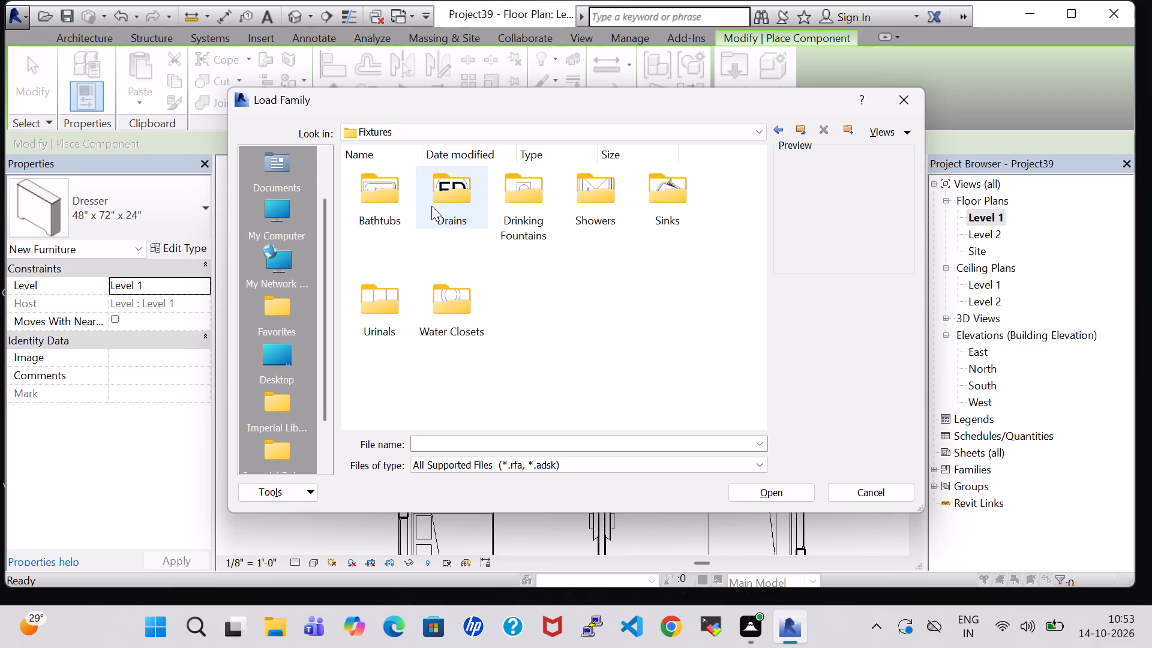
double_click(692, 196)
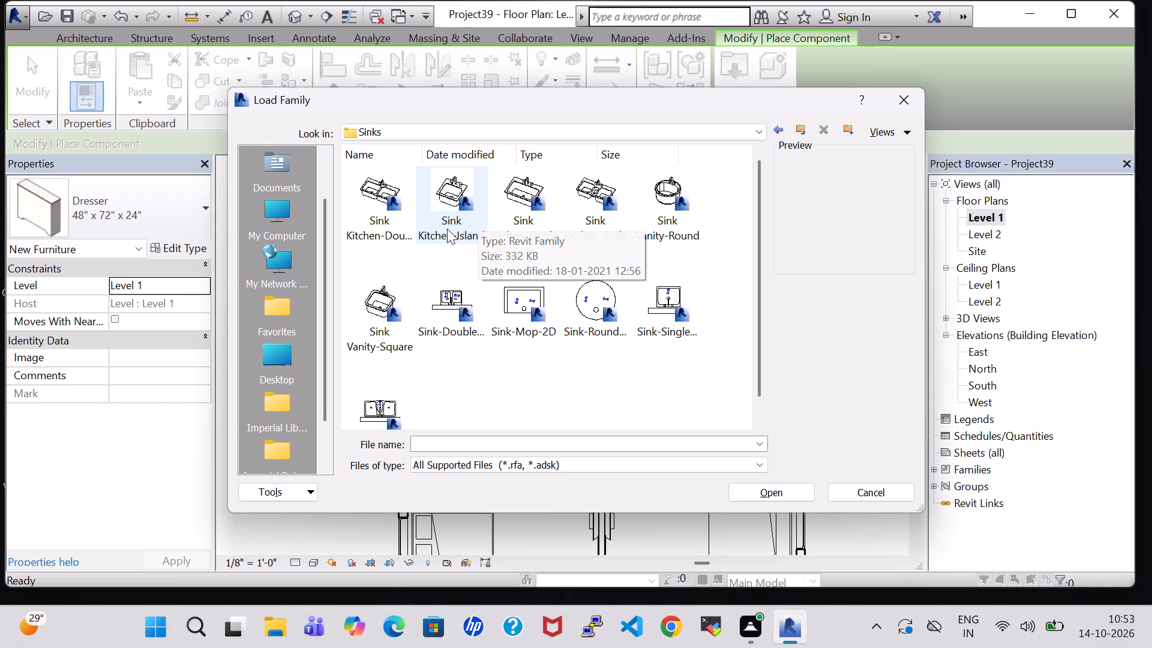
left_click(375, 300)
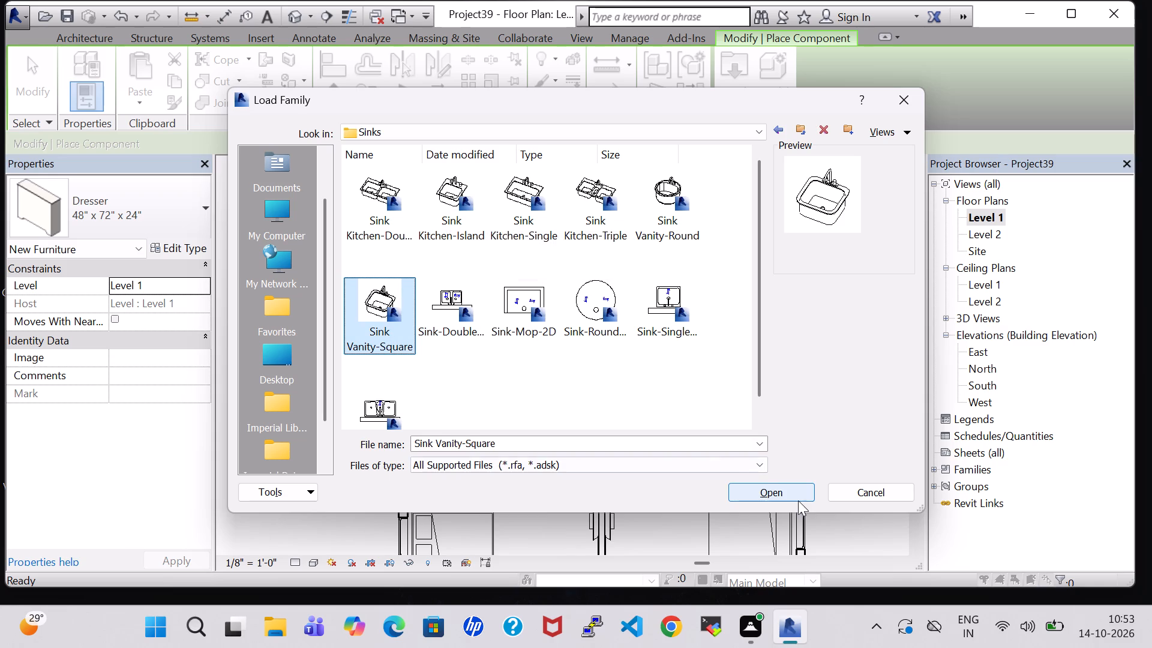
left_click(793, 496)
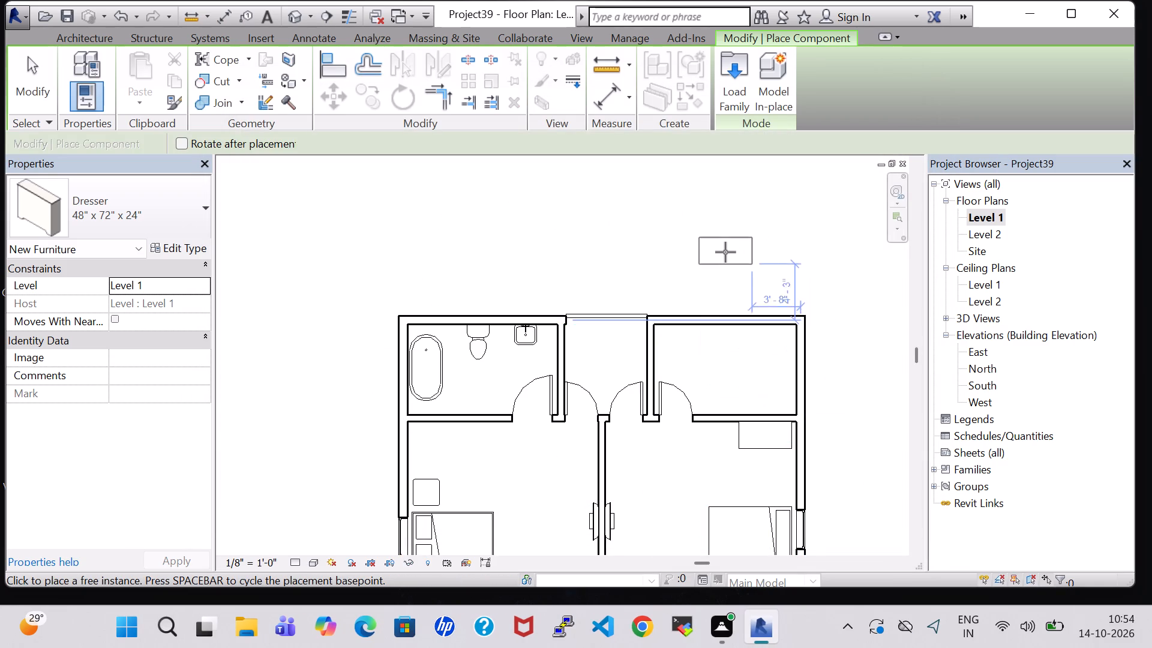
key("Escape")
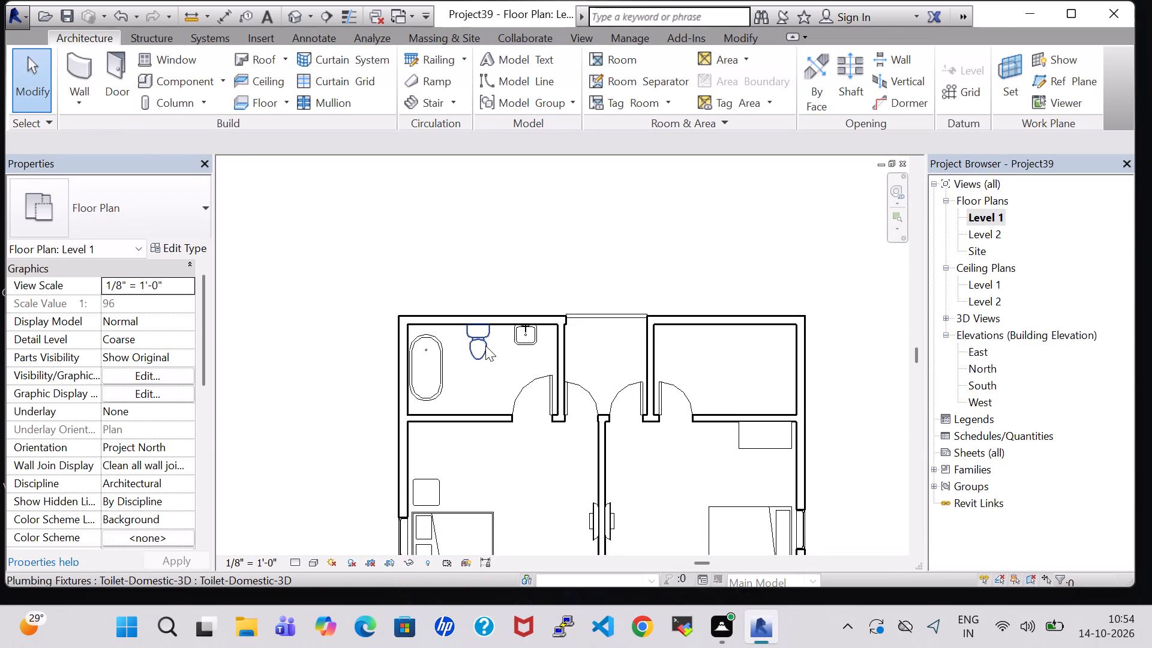
Create a toilet similar to the west bathroom's, against the east bathroom's north wall, about 6'-6" from the east wall.
left_click(485, 346)
right_click(485, 346)
scroll(485, 346, "up", 1)
left_click(535, 323)
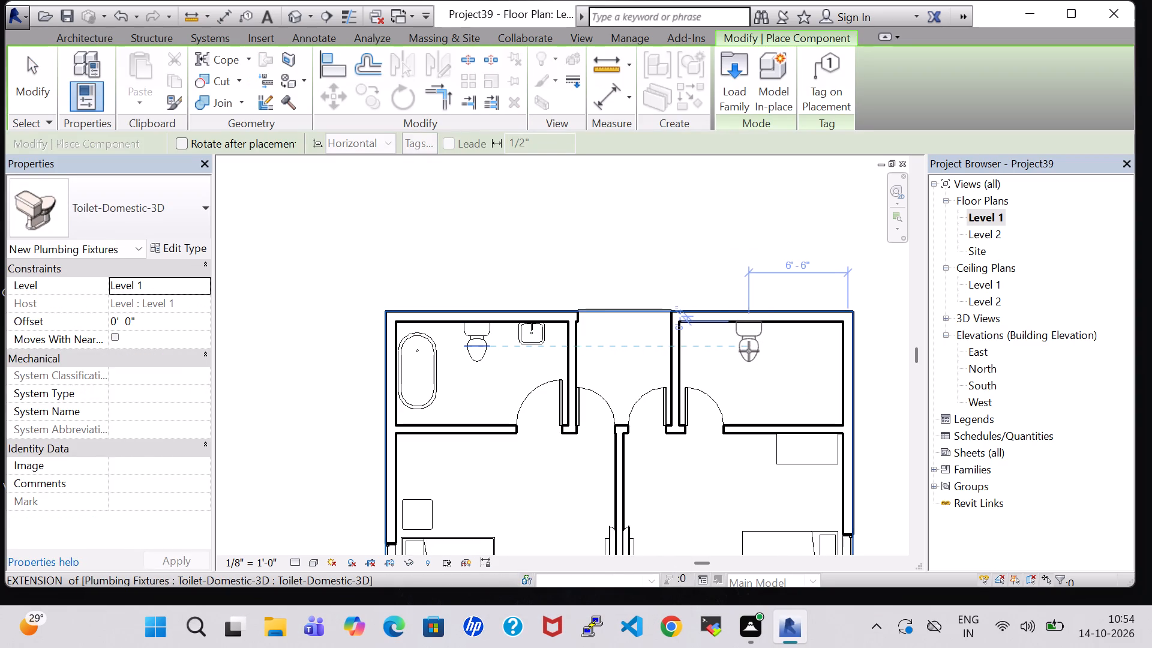
left_click(749, 351)
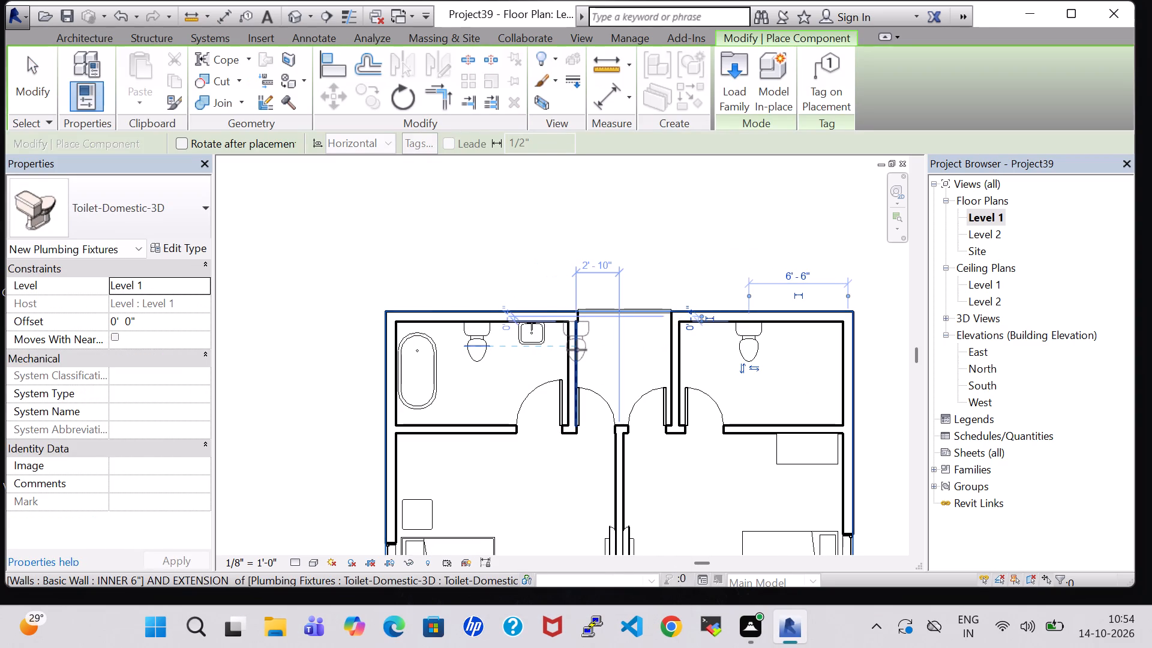
key("Escape")
key("Escape")
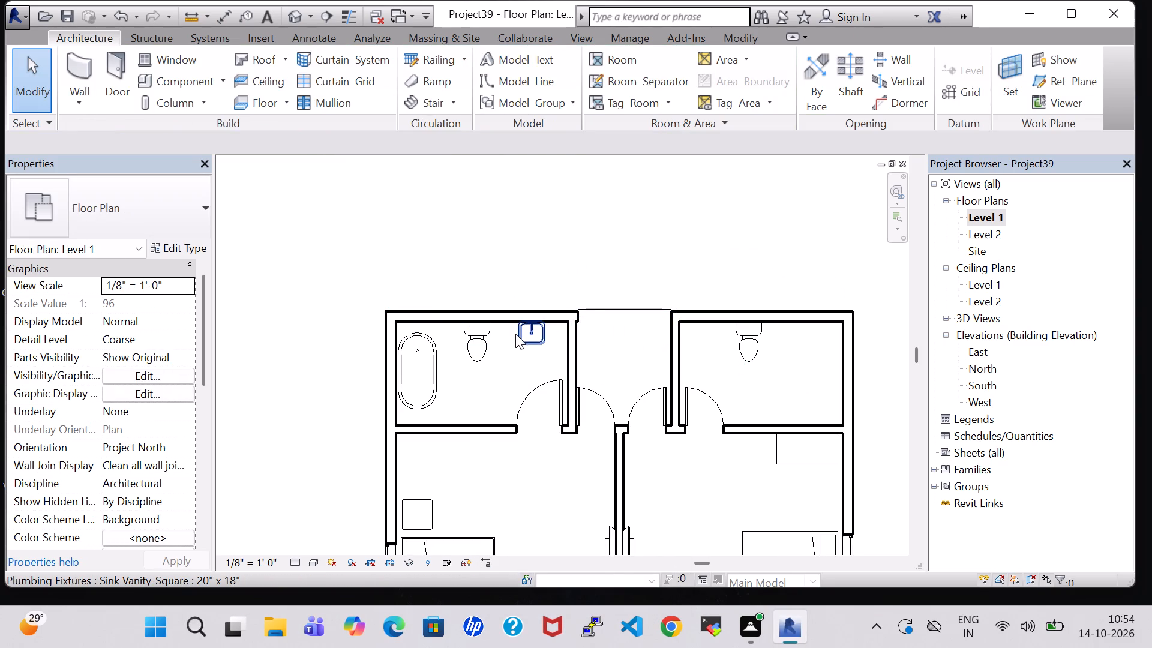
Create a 20" x 18" vanity sink similar to the west bathroom's, against the east bathroom's north wall, about 8'-7" from the east wall.
left_click(517, 334)
right_click(528, 327)
left_click(640, 322)
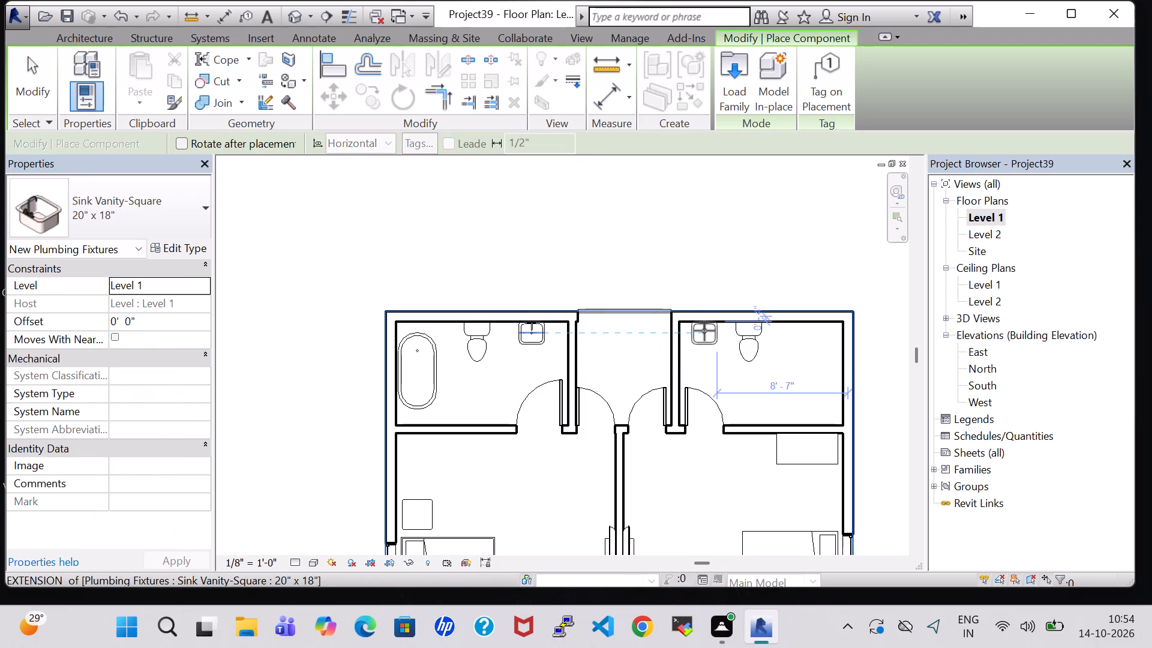
left_click(704, 331)
key("Escape")
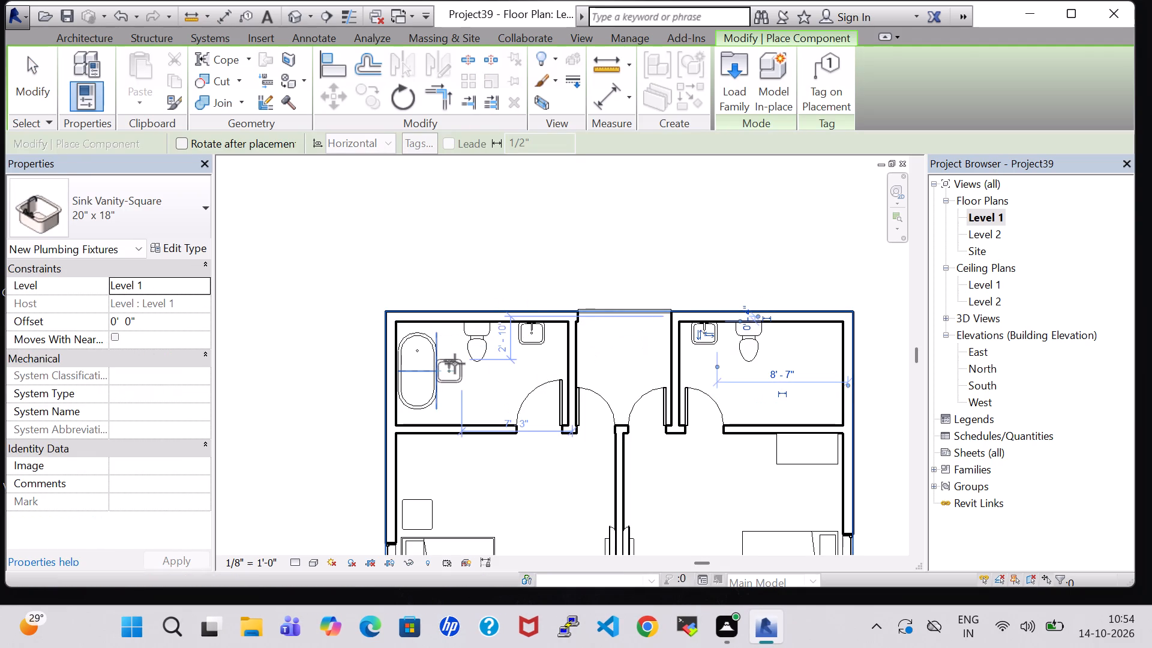
key("Escape")
Create a 30" x 60" free-standing tub similar to the west bathroom's, about 1'-10" from the east bathroom's east wall and 3'-7" from its north wall.
left_click(440, 369)
right_click(440, 369)
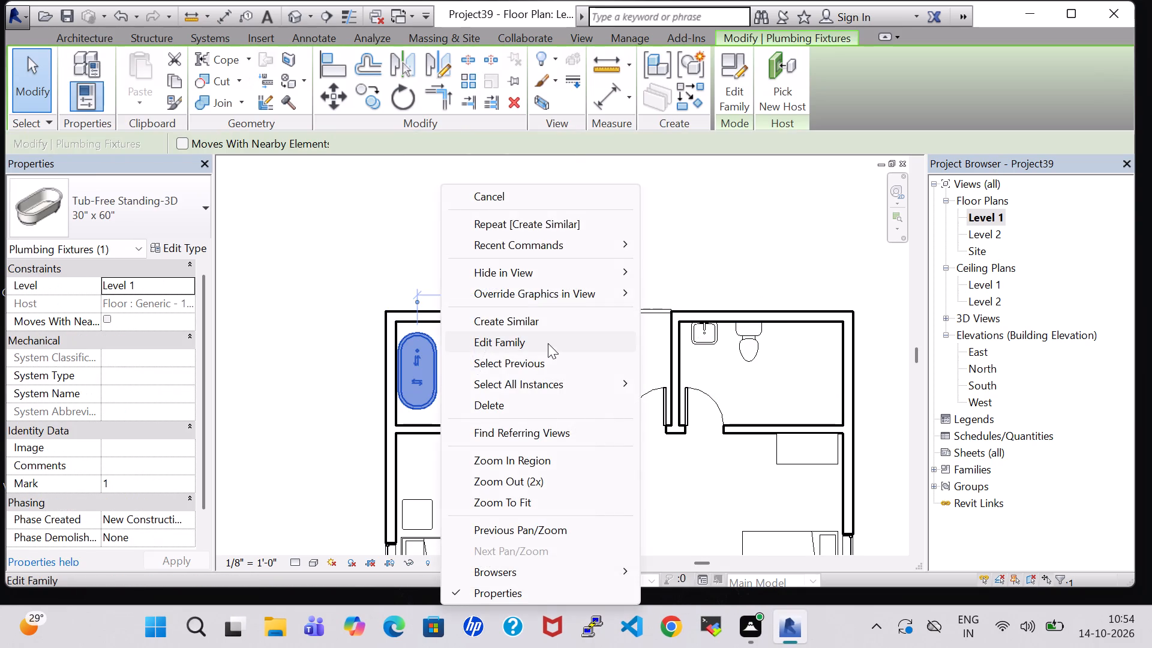
left_click(544, 325)
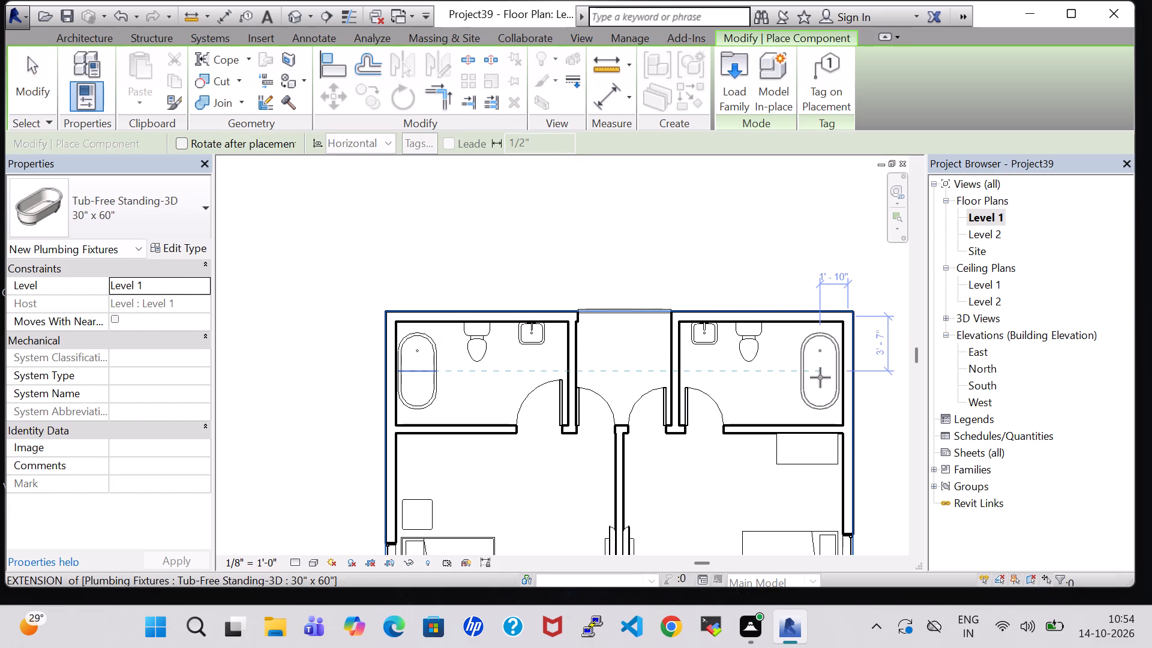
left_click(820, 377)
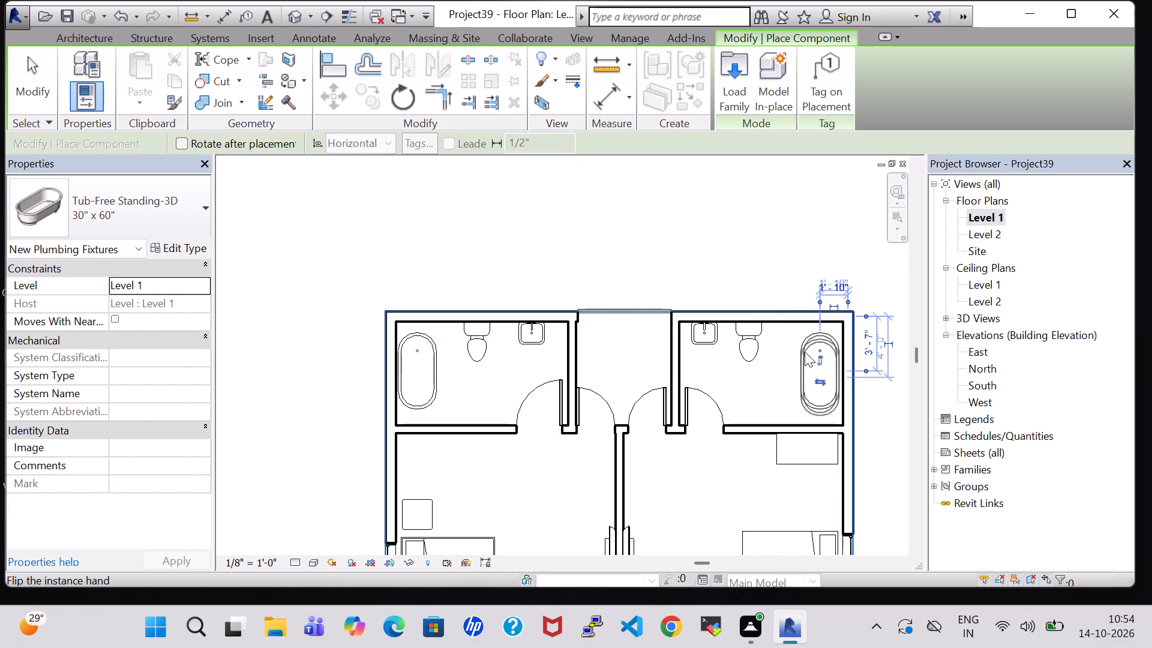
key("Escape")
key("Escape")
scroll(710, 228, "down", 1)
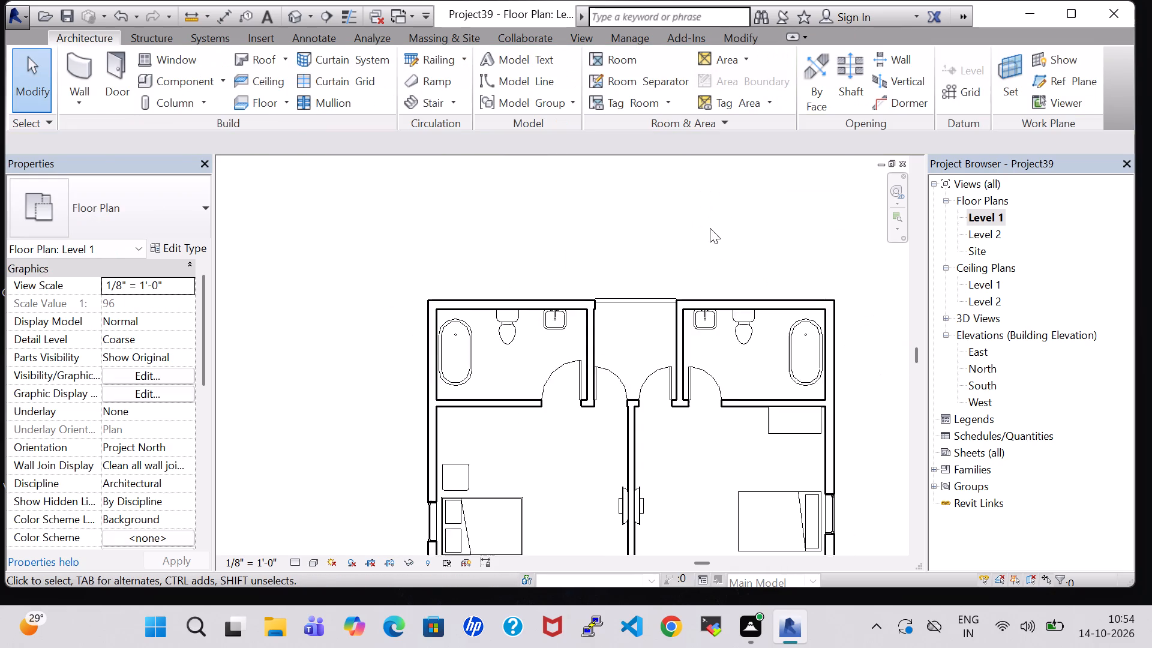
scroll(710, 228, "down", 2)
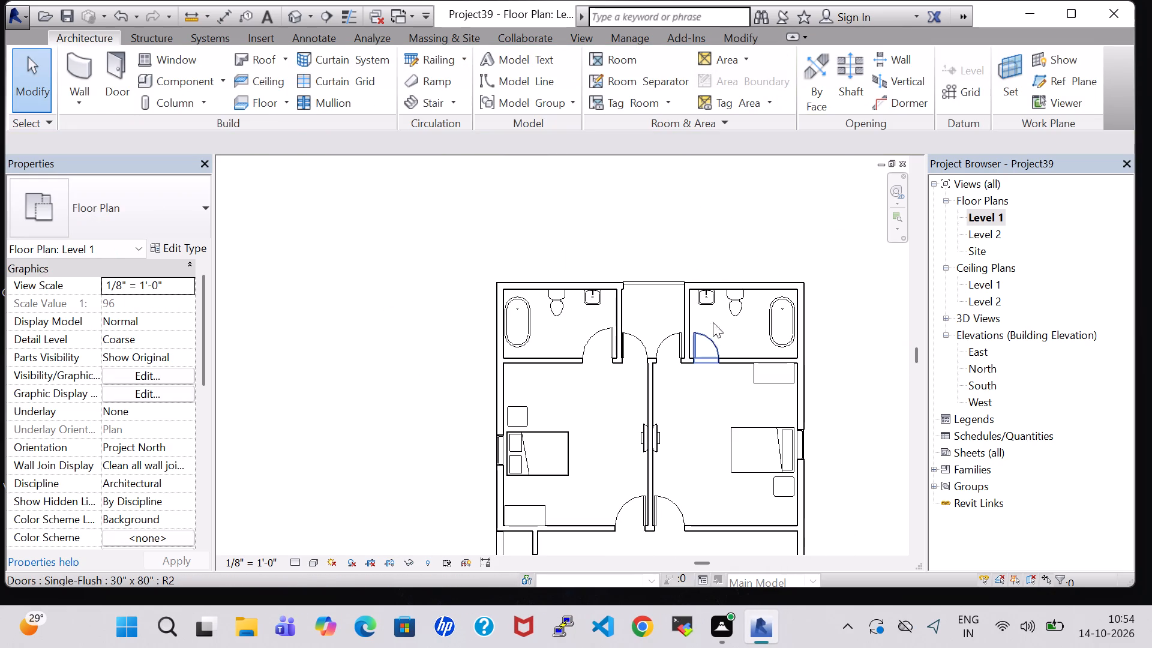
Set the offset of the east bathroom's vanity sink to 1' 0" and check the sink in the 3D view.
left_click(715, 310)
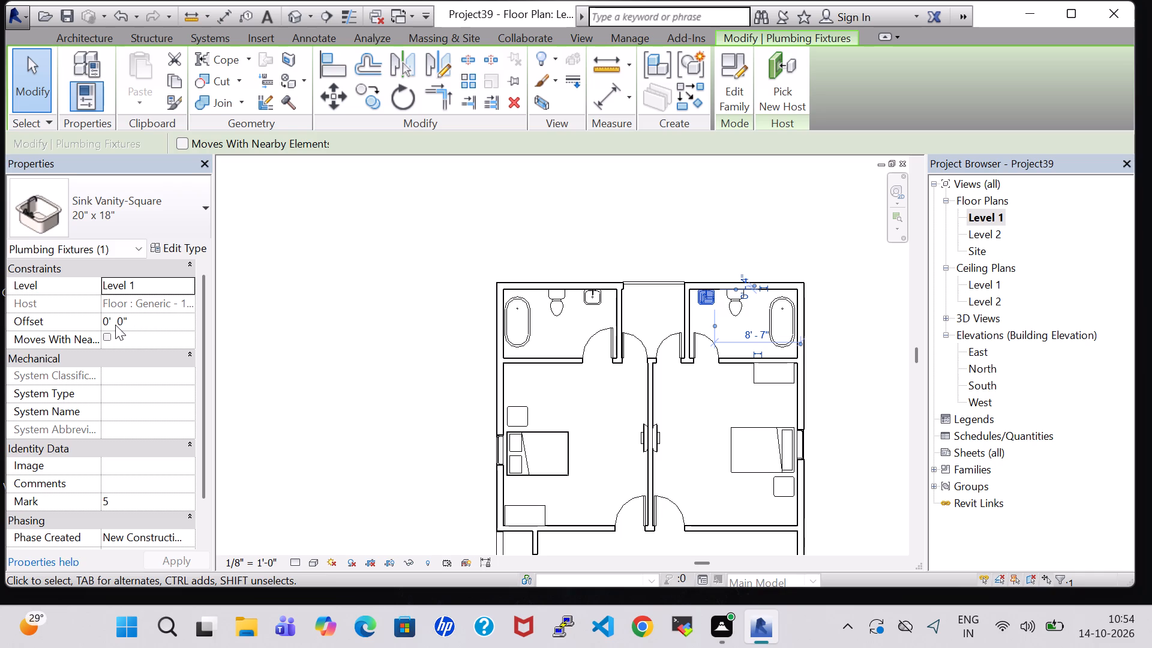
left_click(115, 325)
left_click(109, 326)
key("BackSpace")
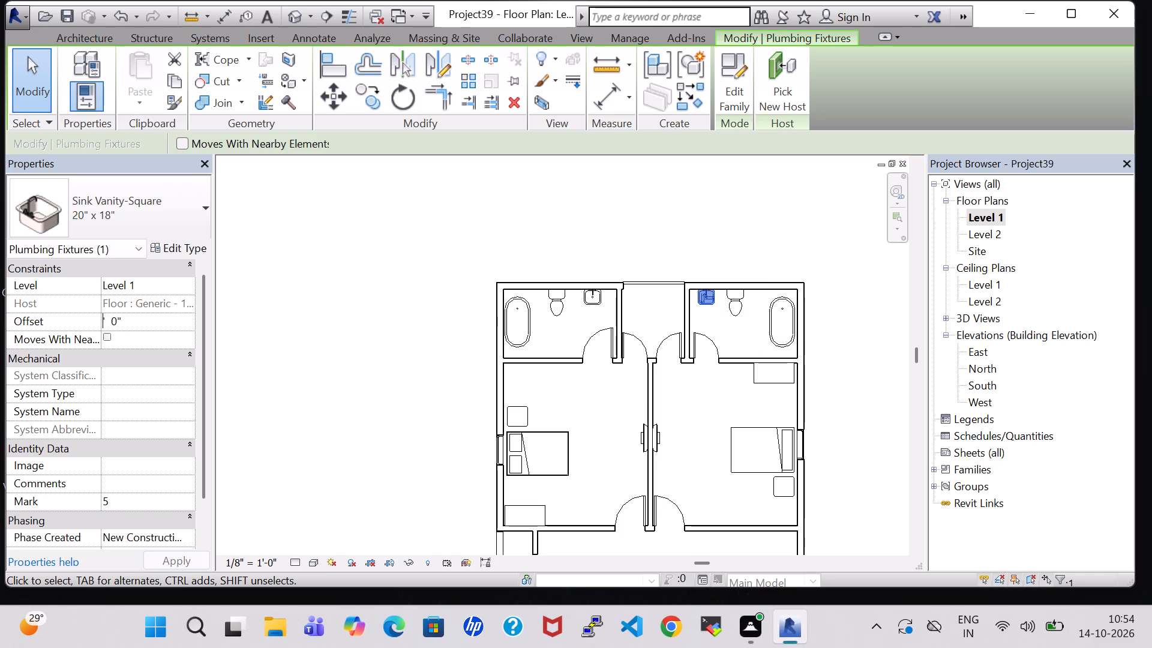
key("1")
key("Return")
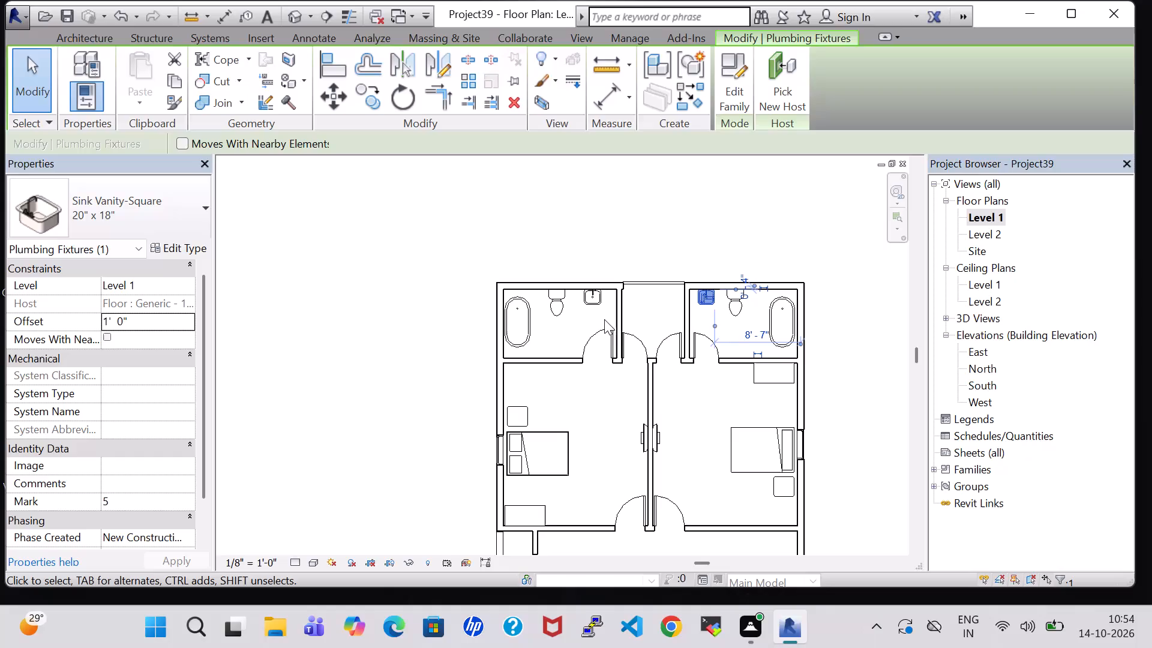
left_click(856, 341)
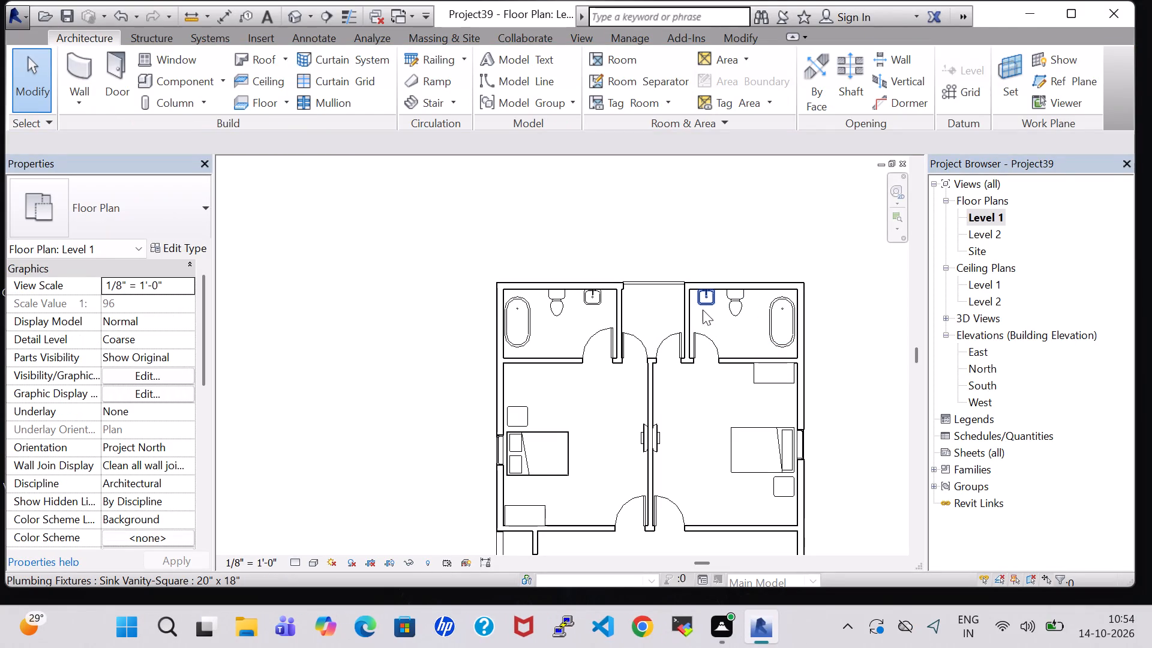
left_click(703, 307)
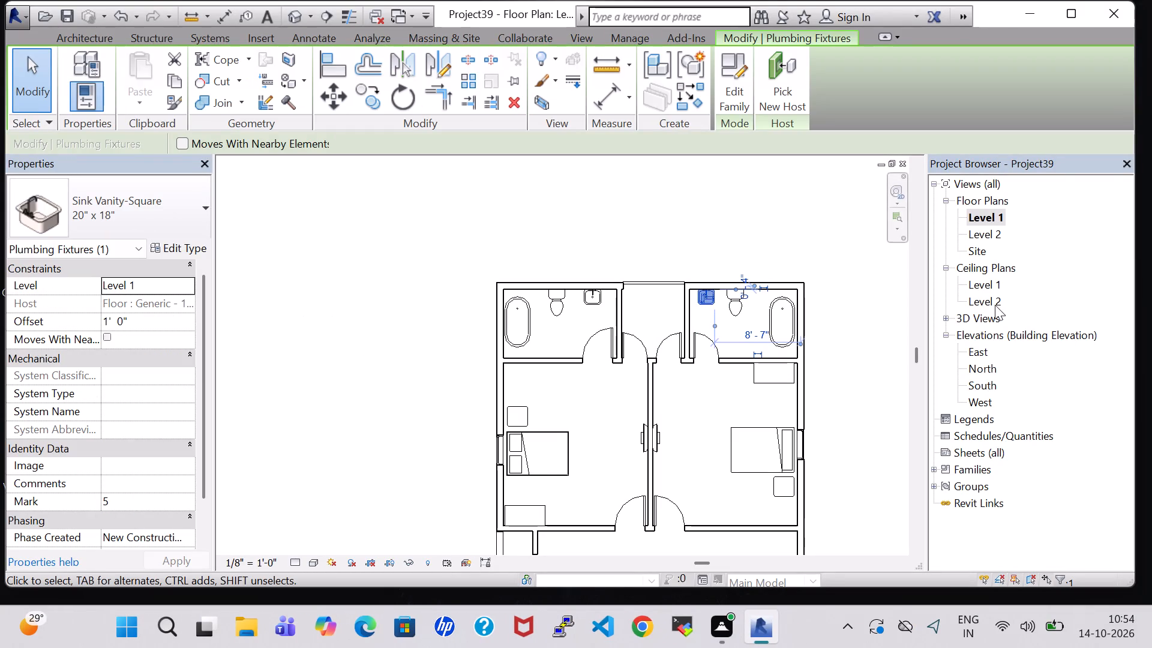
left_click(296, 17)
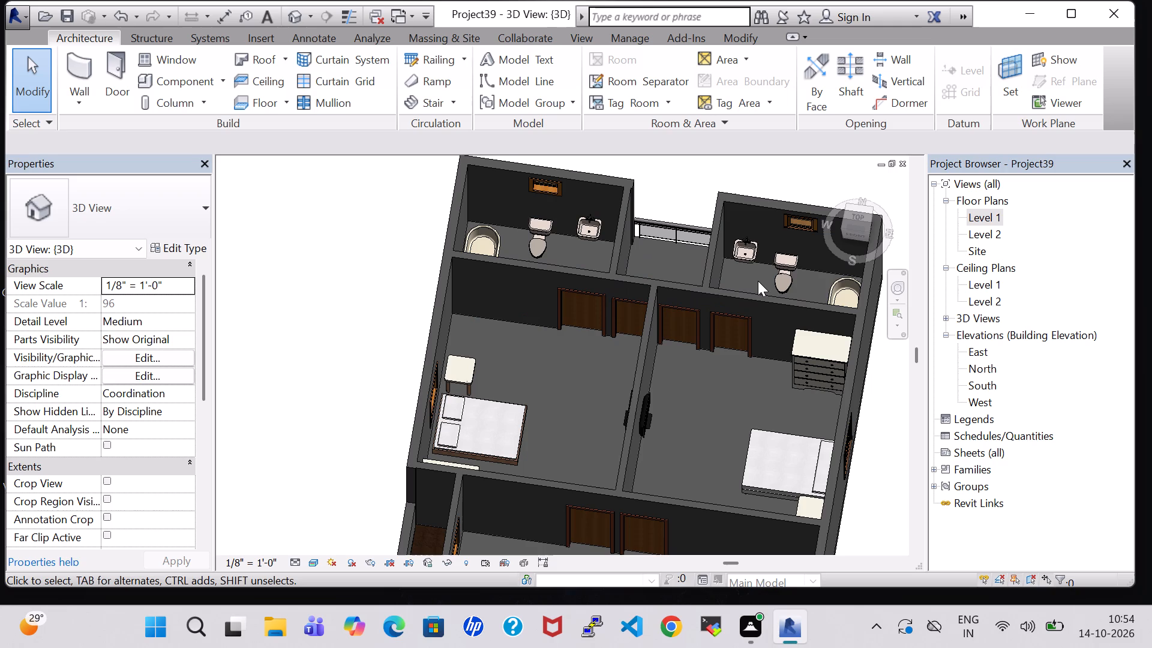
middle_click_drag(757, 268, 752, 224)
double_click(992, 214)
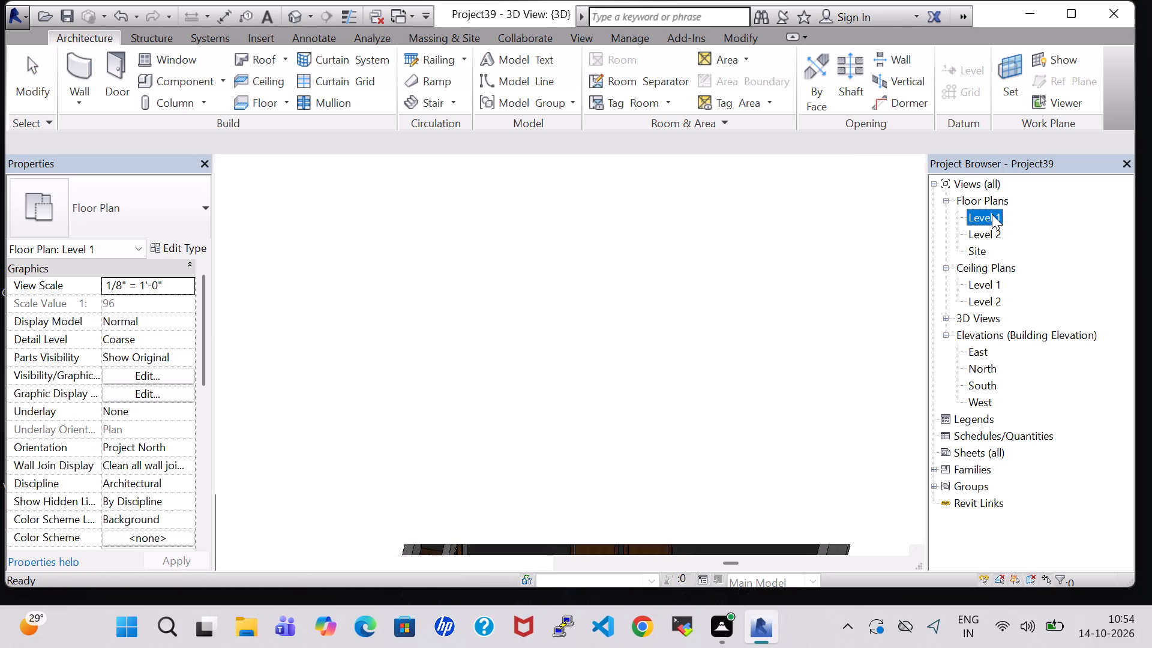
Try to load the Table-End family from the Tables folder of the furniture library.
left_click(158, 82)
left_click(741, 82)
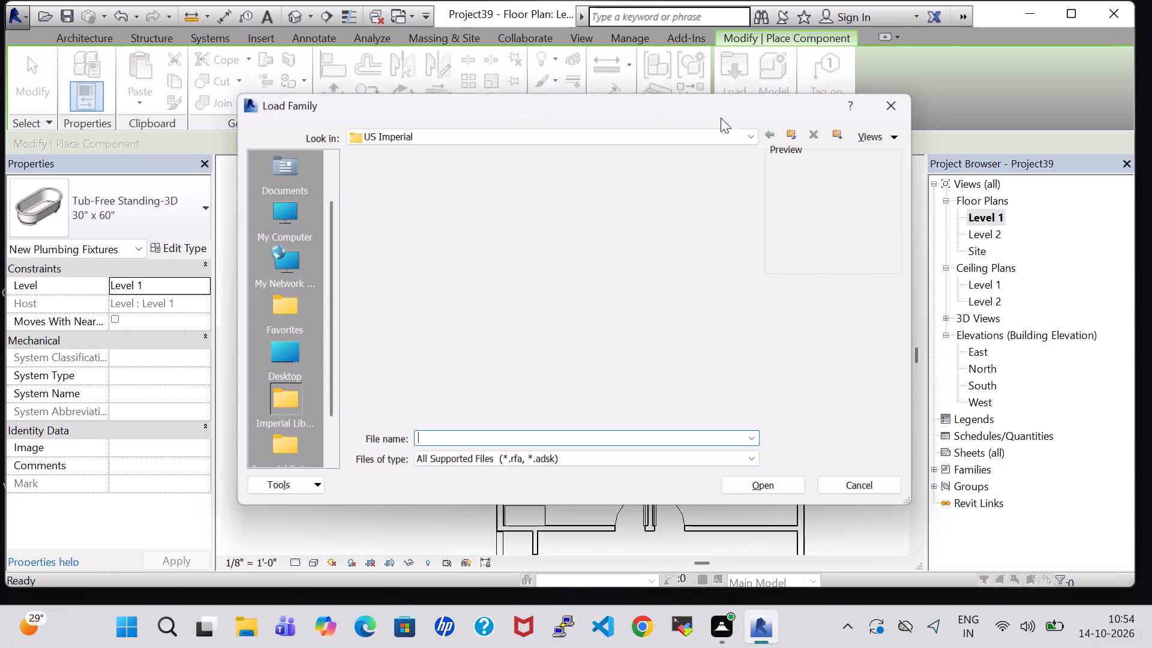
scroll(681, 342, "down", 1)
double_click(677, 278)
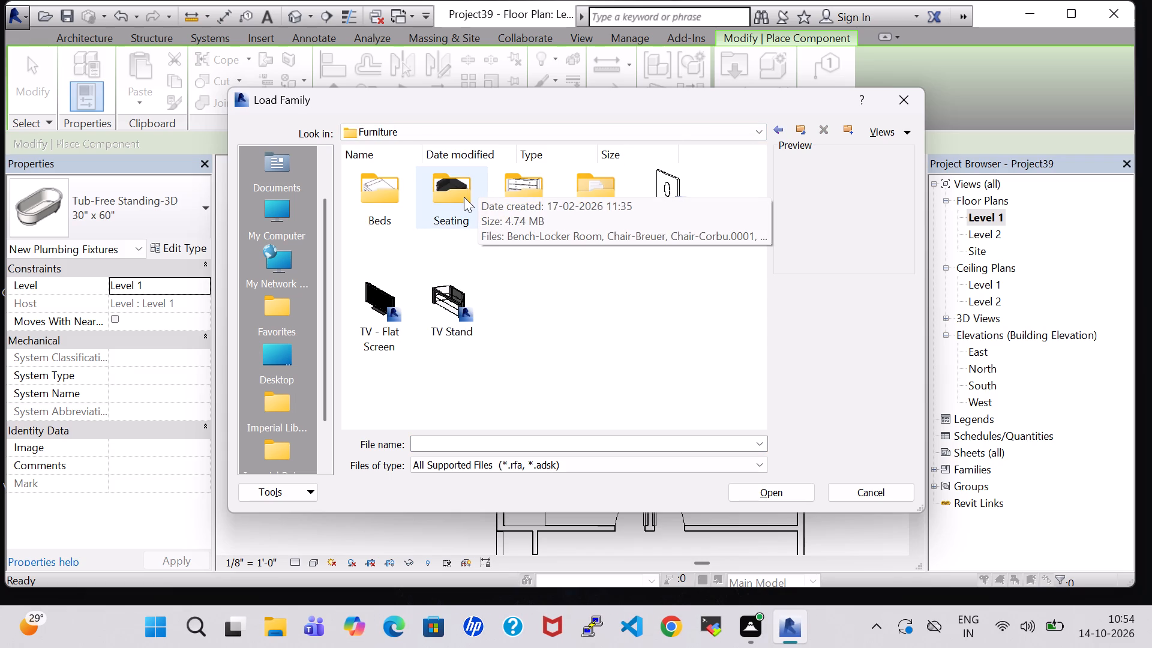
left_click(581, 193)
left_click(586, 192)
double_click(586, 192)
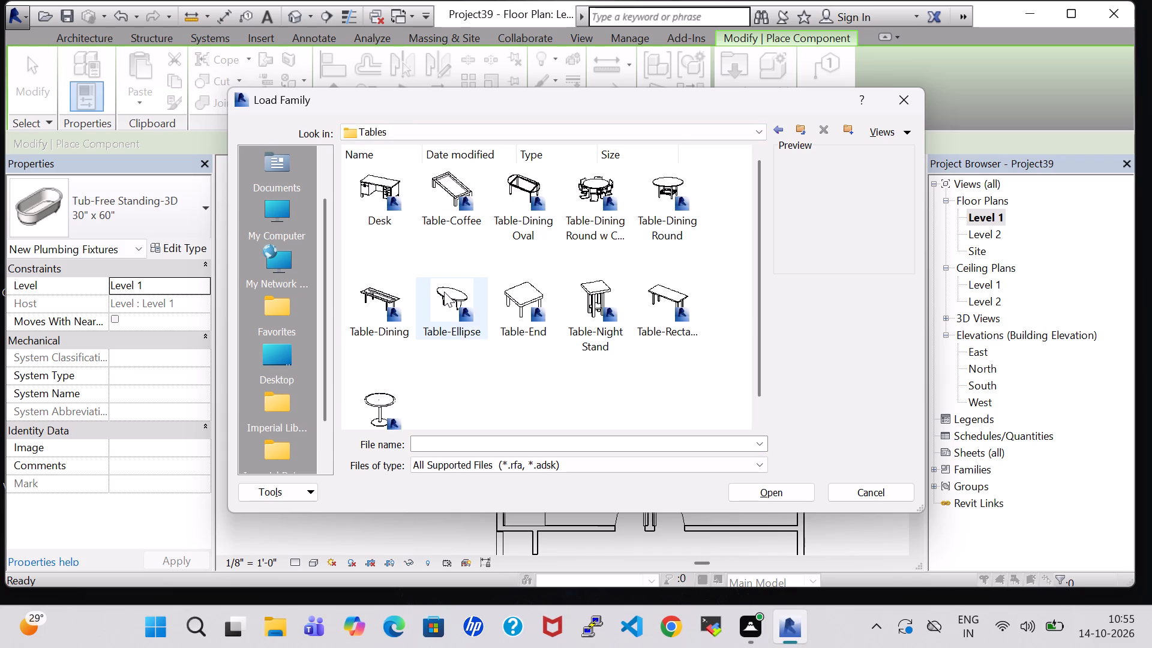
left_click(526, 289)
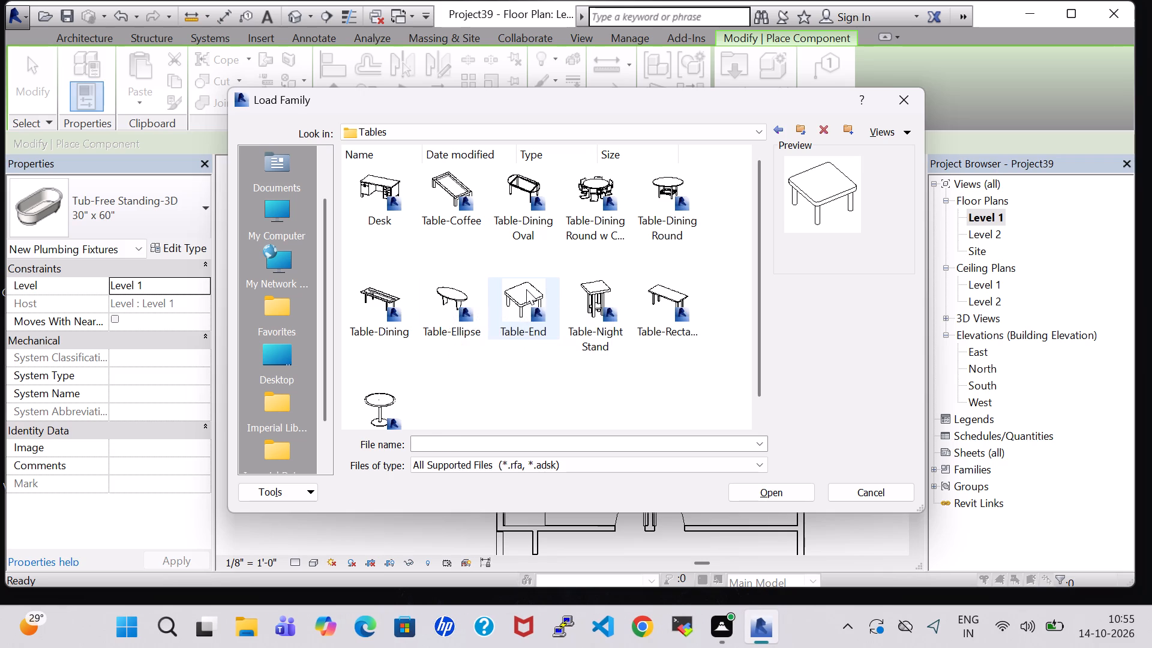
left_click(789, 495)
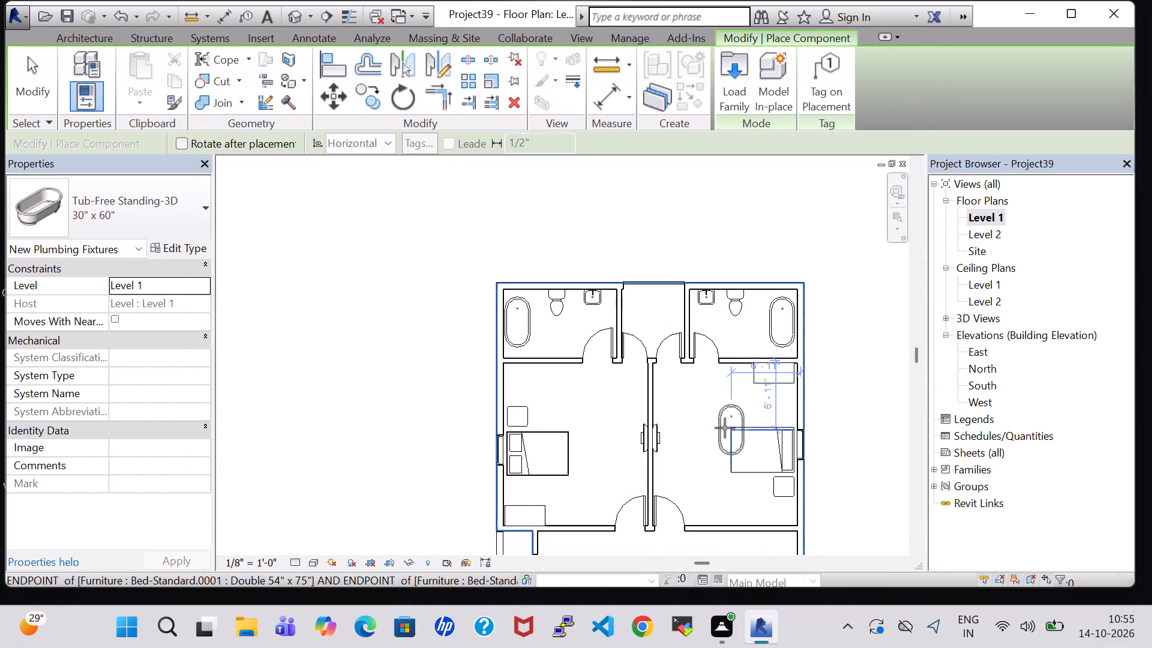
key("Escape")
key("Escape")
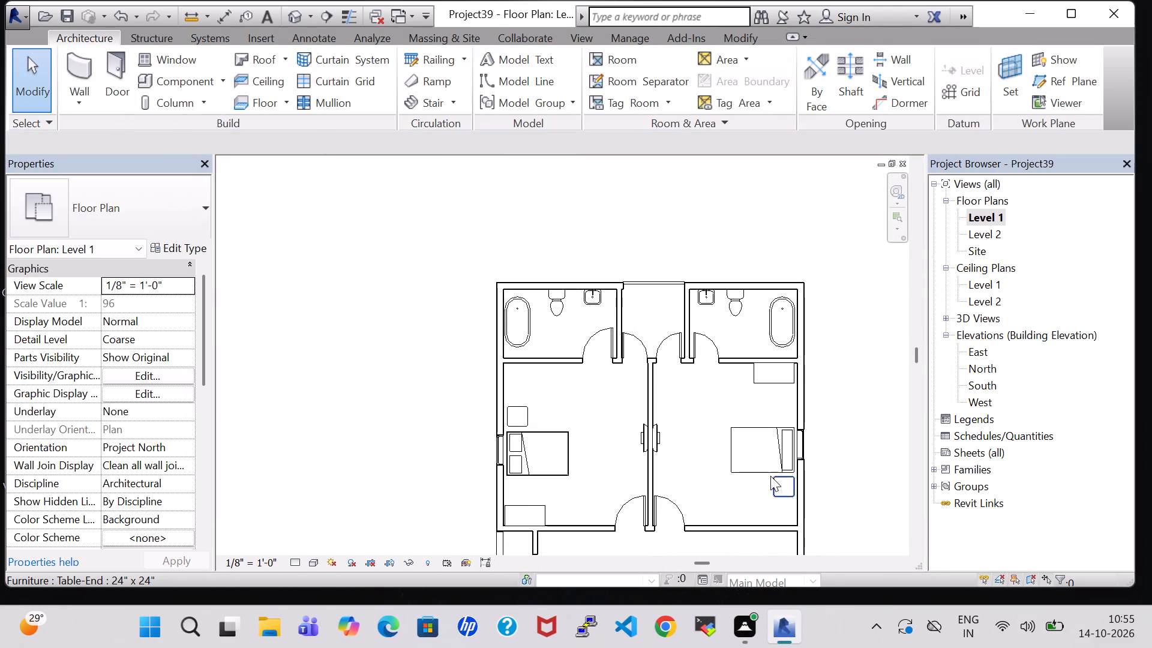
Create a 24" x 24" end table similar to the east bedroom's, between the two bathrooms, about 2'-11" from the east wall and 0'-11" from the north edge.
left_click(772, 479)
right_click(772, 479)
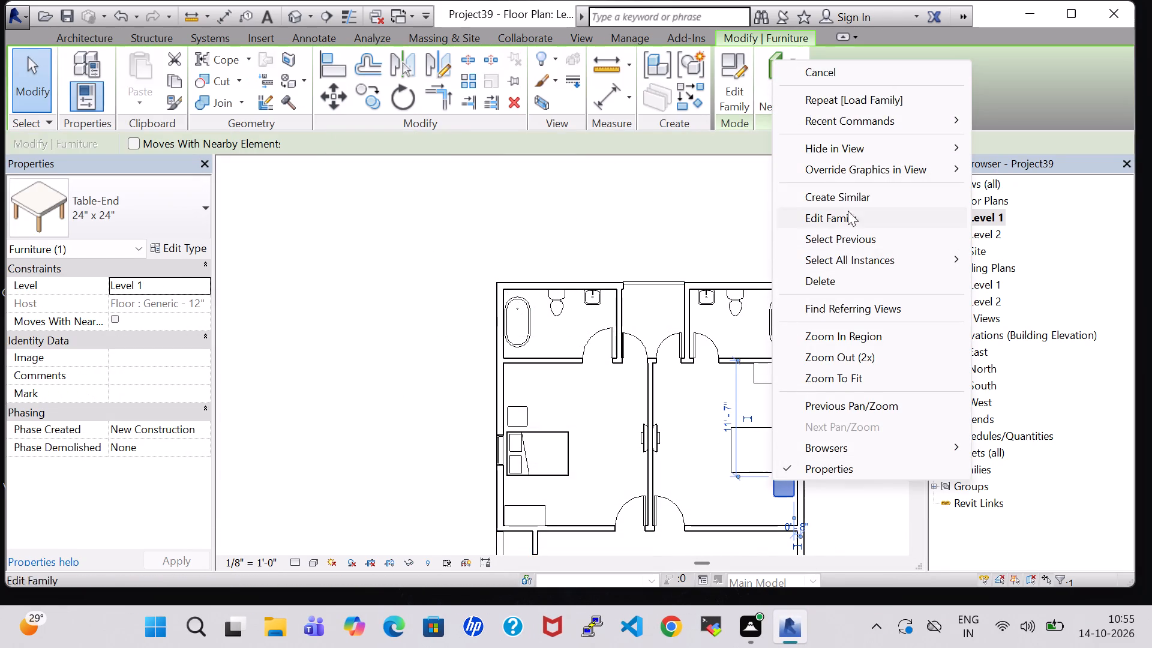
left_click(848, 192)
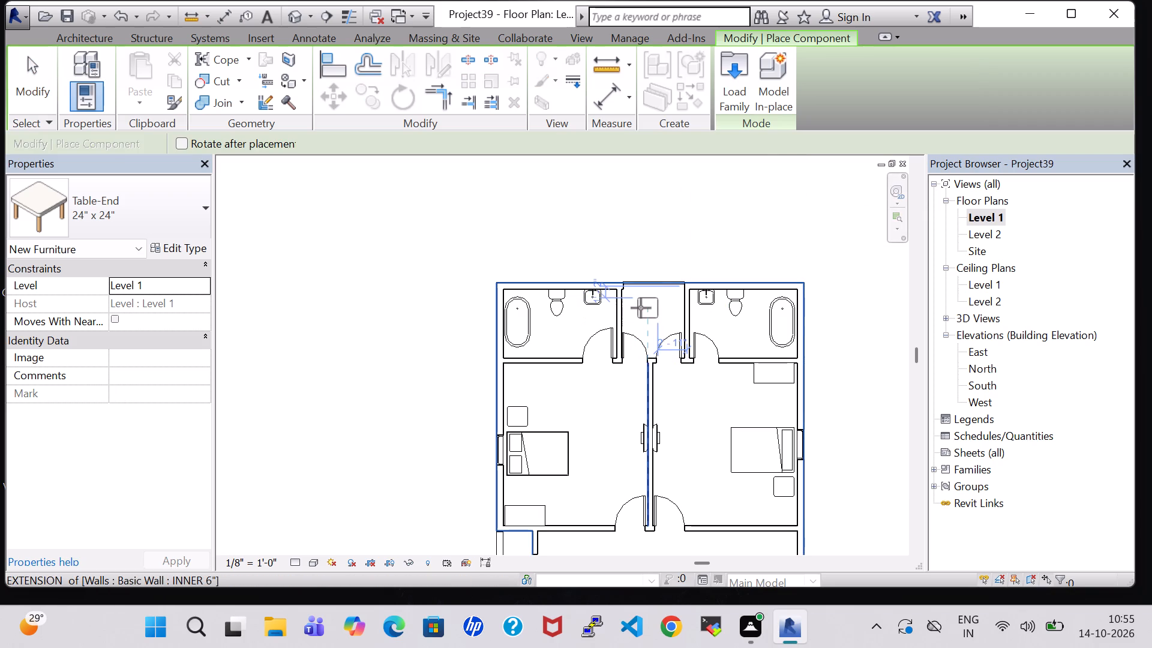
scroll(641, 308, "up", 3)
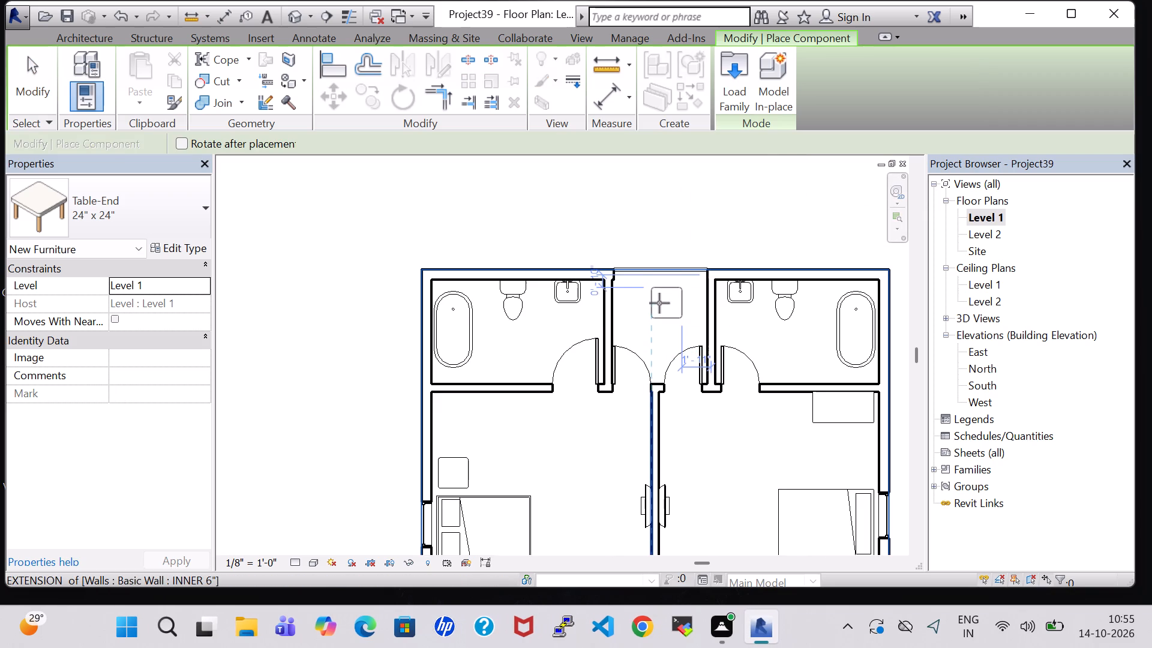
left_click(656, 304)
key("Escape")
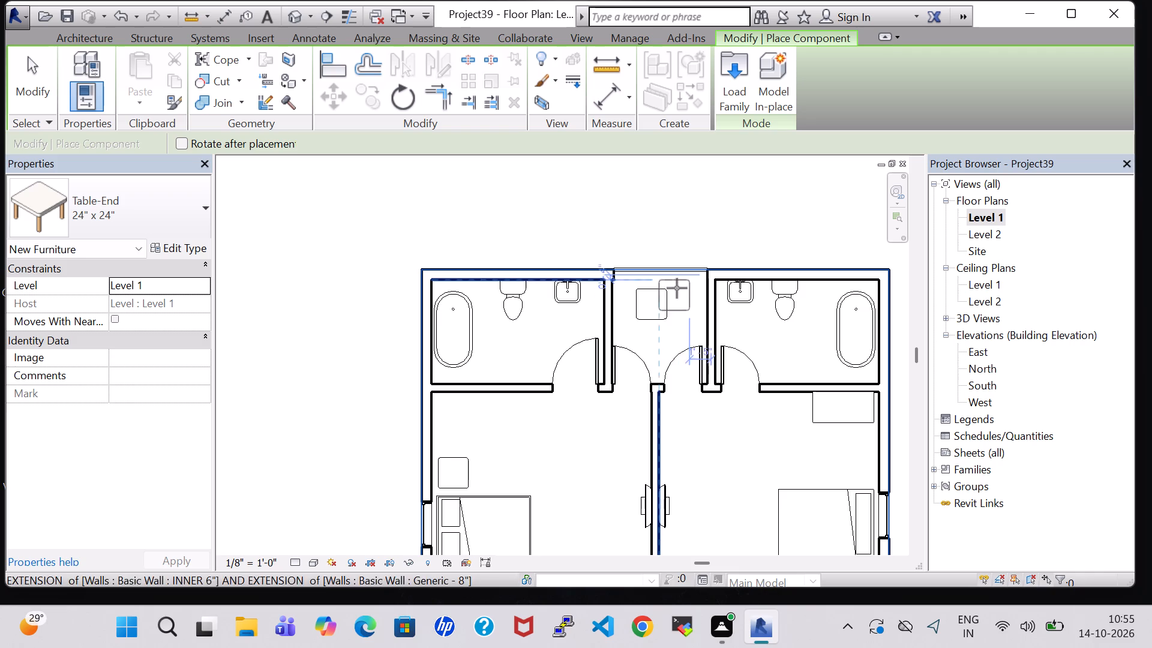
key("Escape")
Load the Chair-Task Arms family from the Seating folder of the furniture library.
left_click(157, 86)
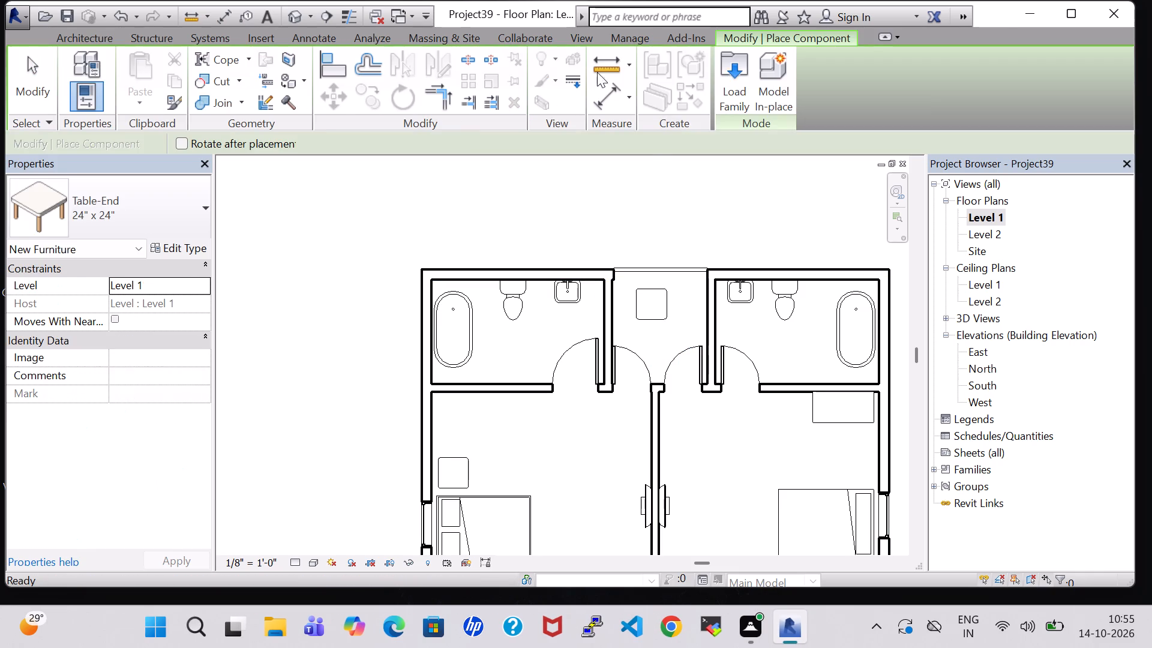
left_click(726, 67)
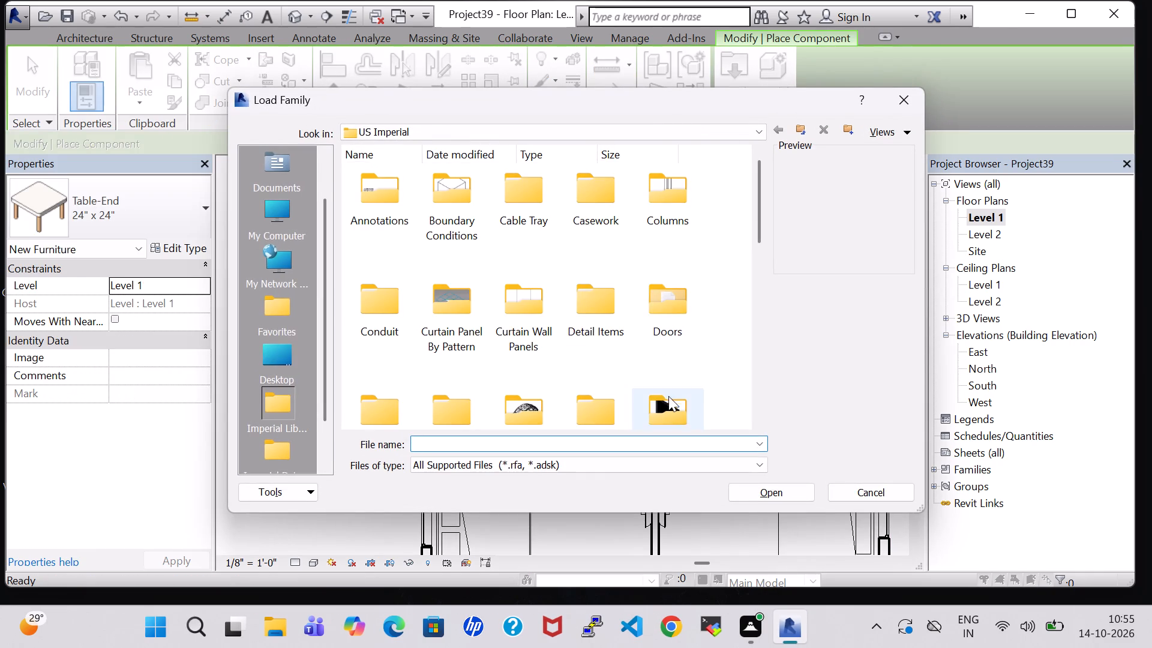
double_click(672, 403)
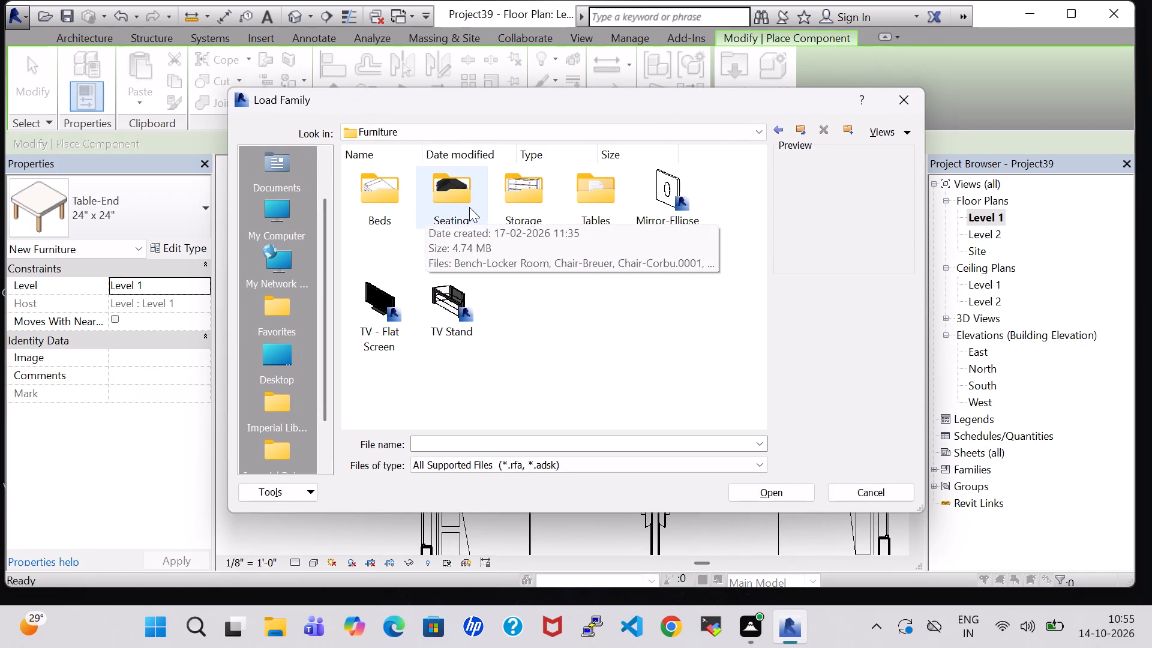
double_click(469, 207)
double_click(586, 296)
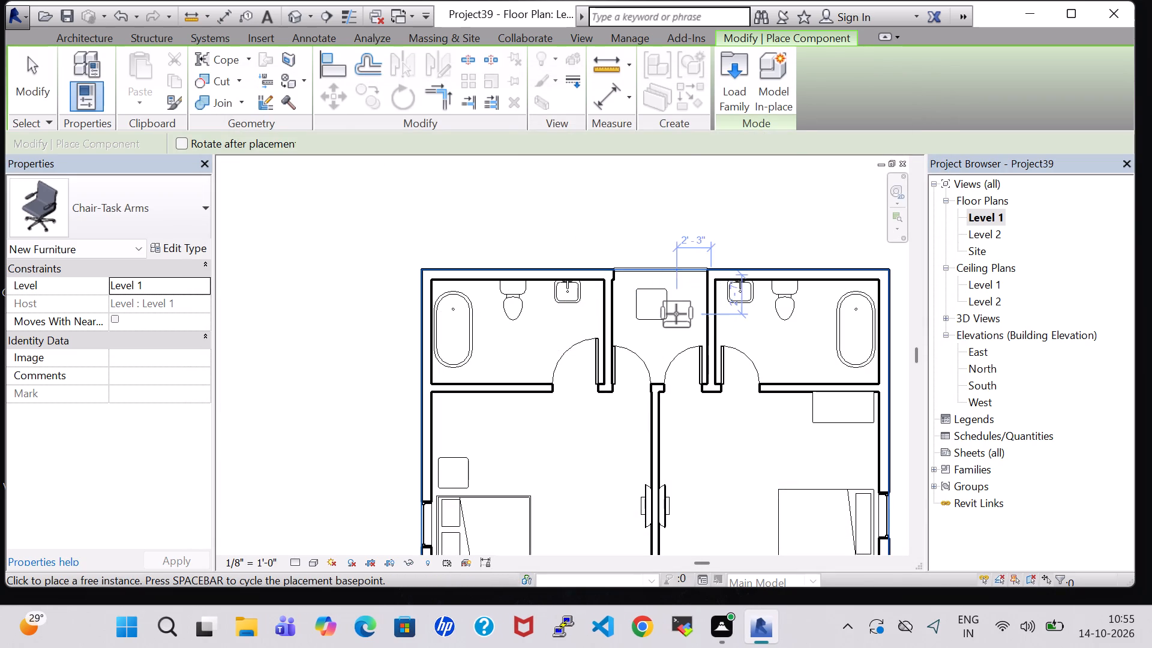
Place the task chair just east of the new end table, rotated to face it, about 1'-10" from the north edge.
key("space")
key("space")
key("space")
key("space")
key("space")
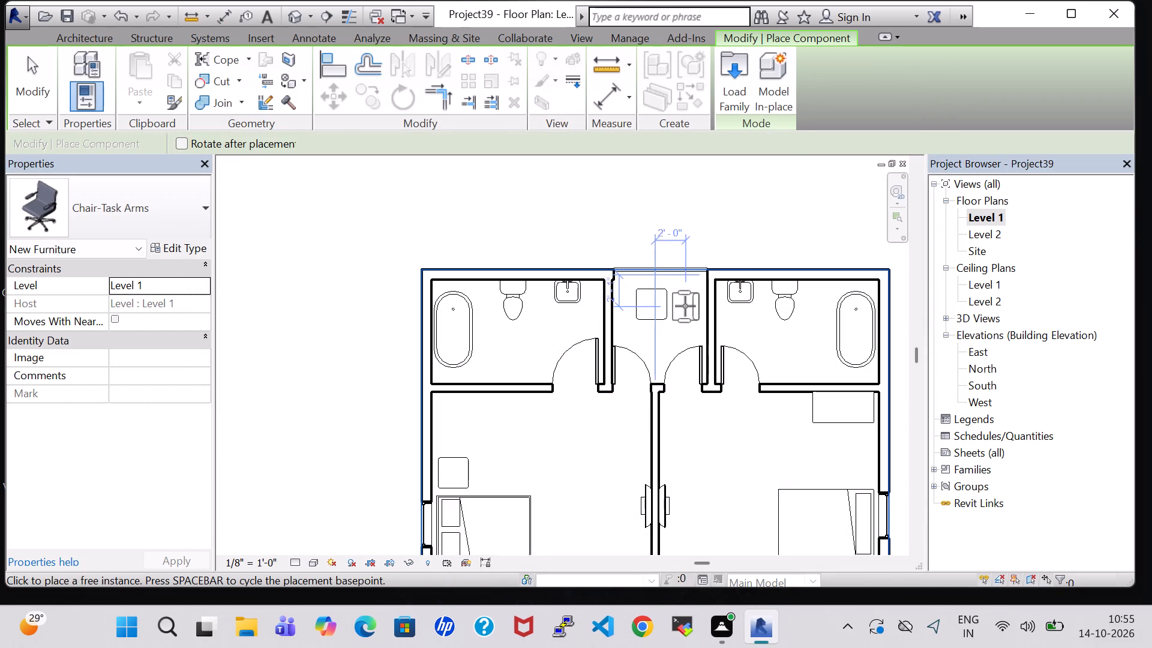
scroll(685, 306, "up", 4)
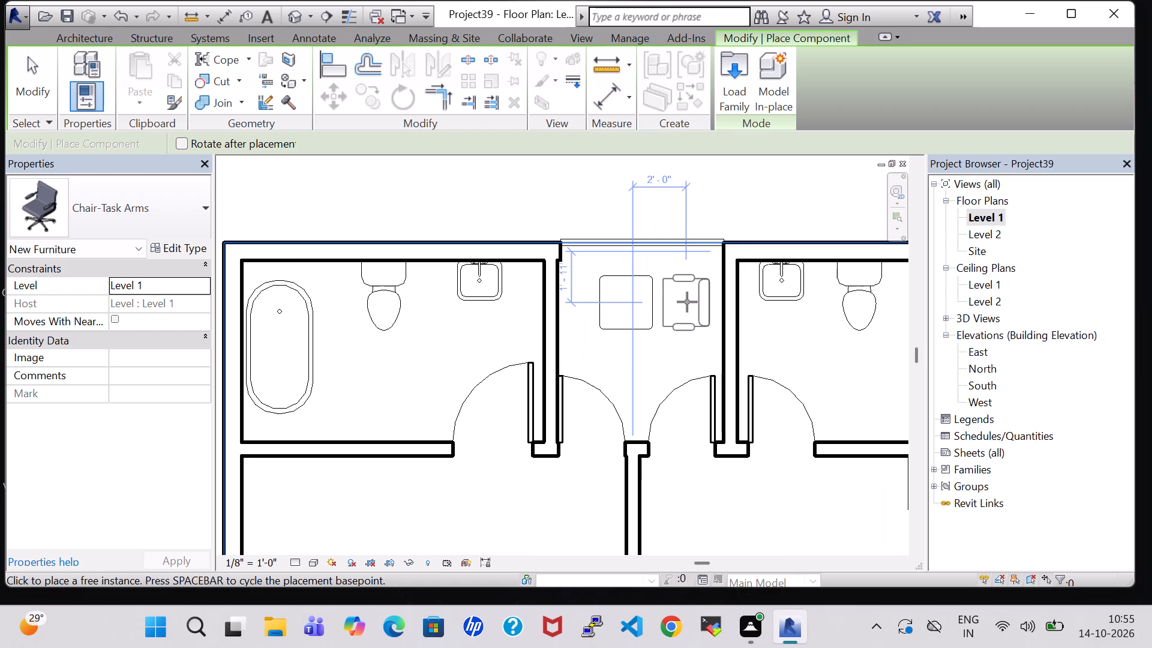
scroll(689, 302, "up", 4)
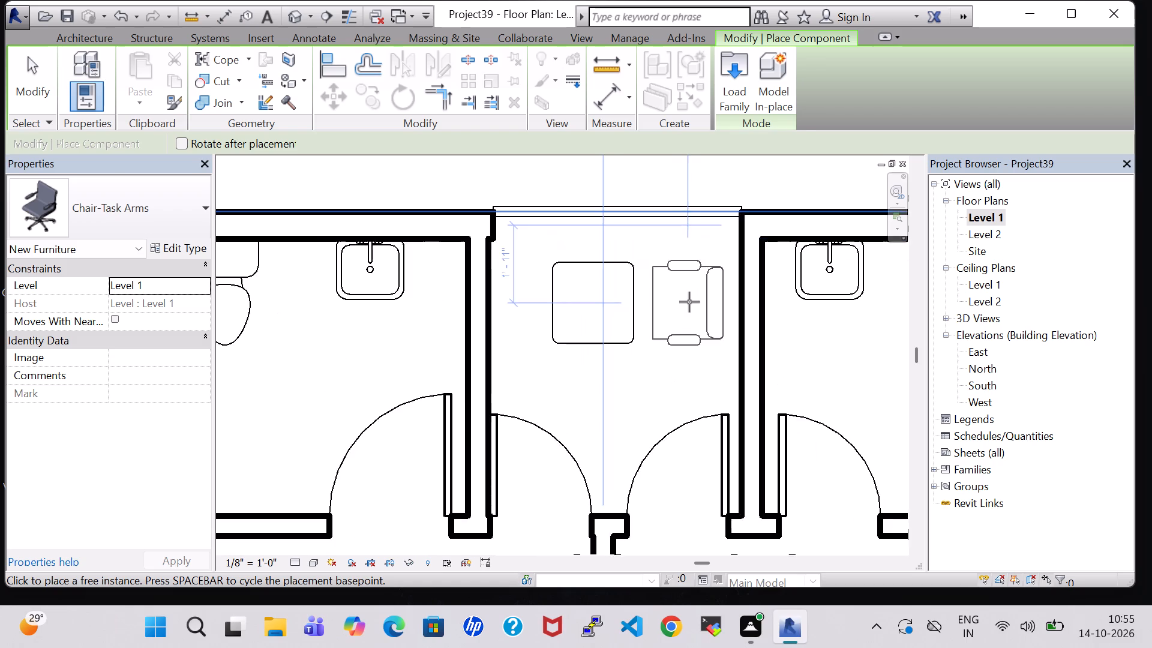
left_click(699, 301)
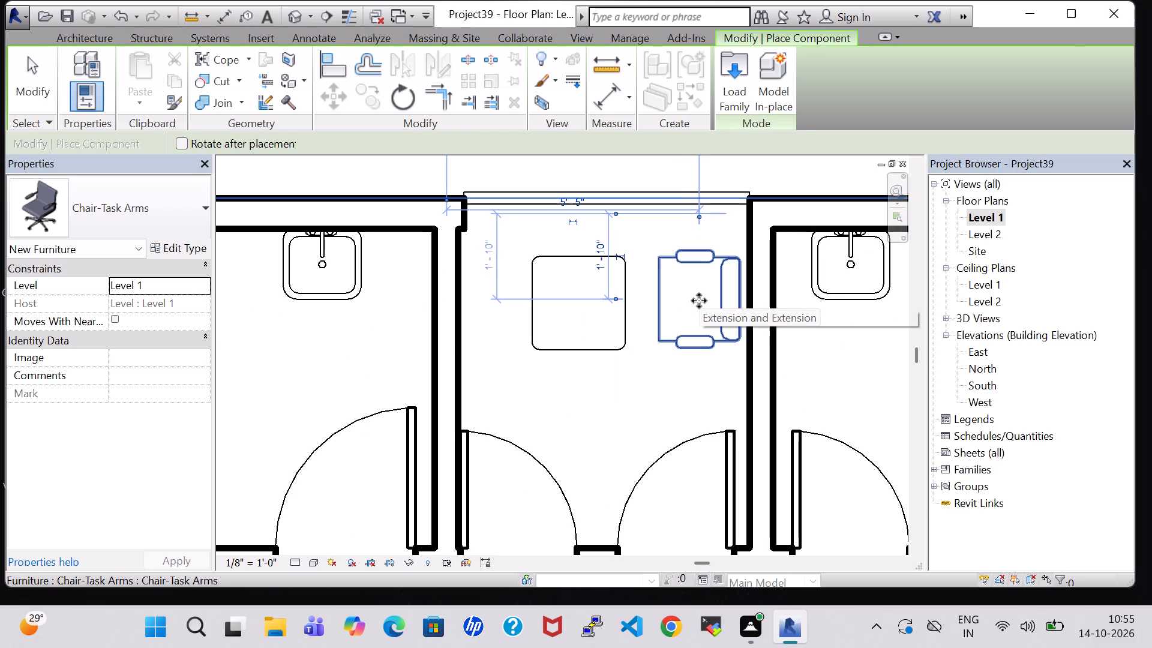
key("Escape")
key("Escape")
Nudge the end table between the bathrooms east towards the task chair, to about 2'-5" from the east wall.
left_click(619, 299)
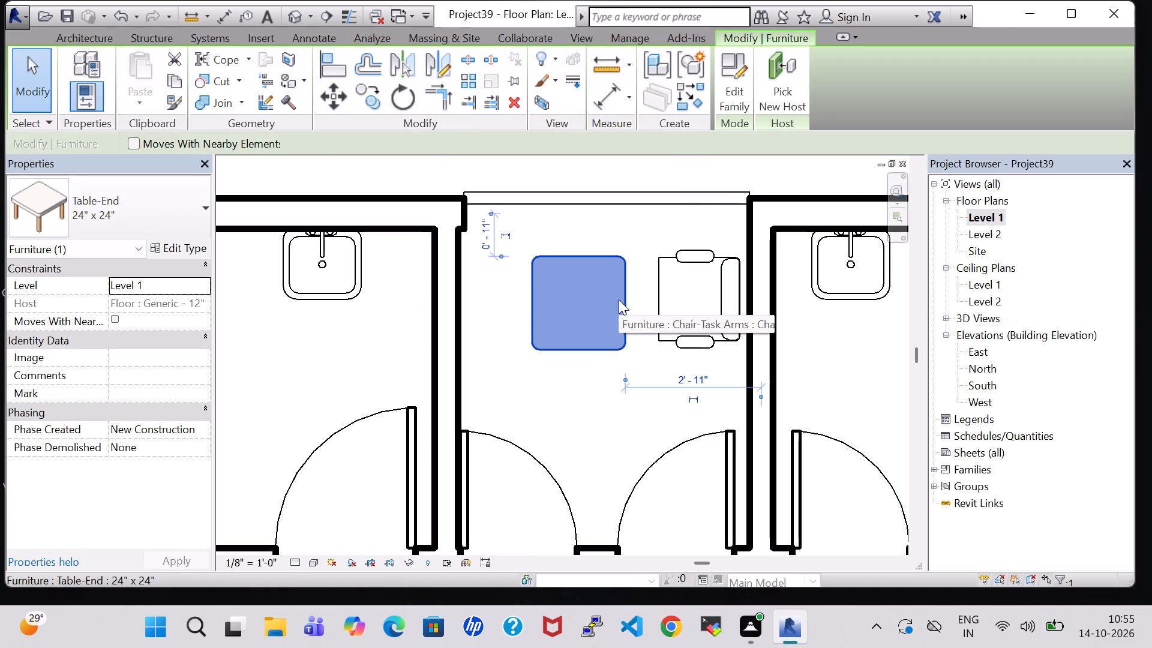
key("Right")
key("Right")
key("Right")
key("Right")
key("Right")
key("Right")
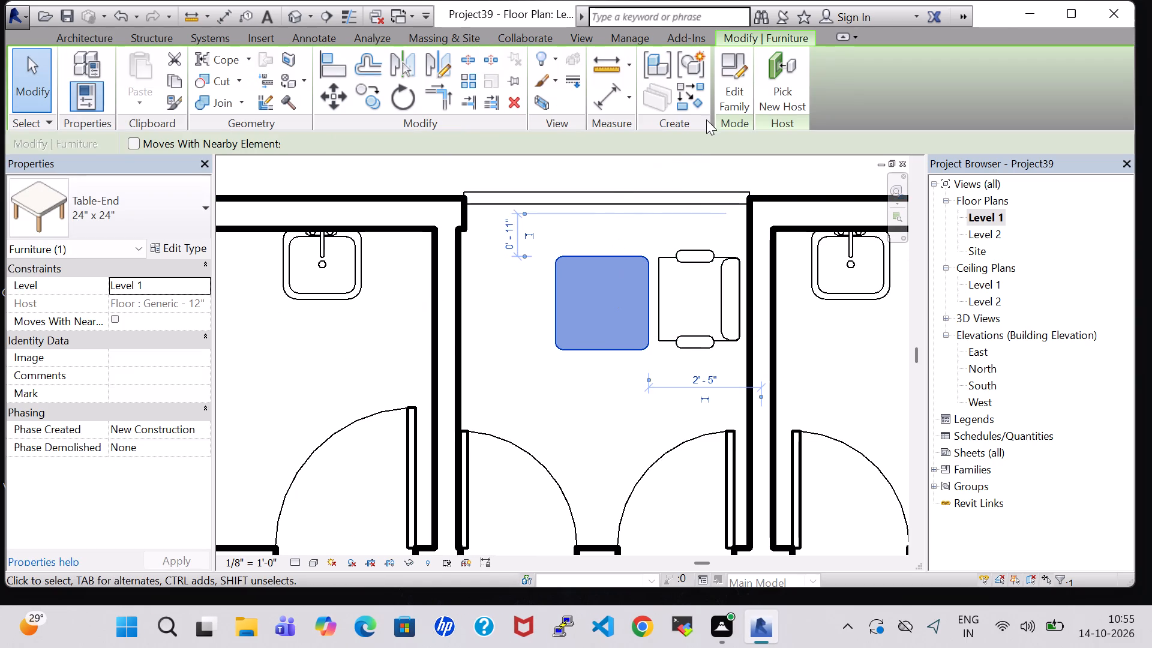
Place a second Chair-Task Arms just west of the end table between the bathrooms, rotated to face it, about 5'-6" from the east wall.
left_click(676, 249)
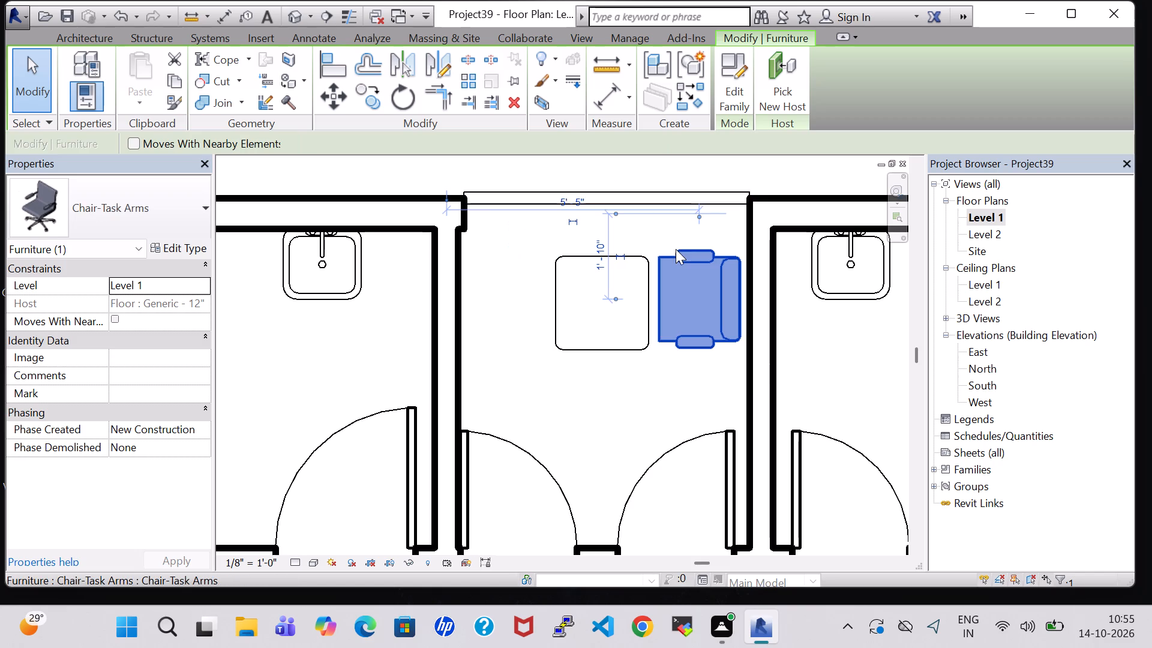
left_click(110, 203)
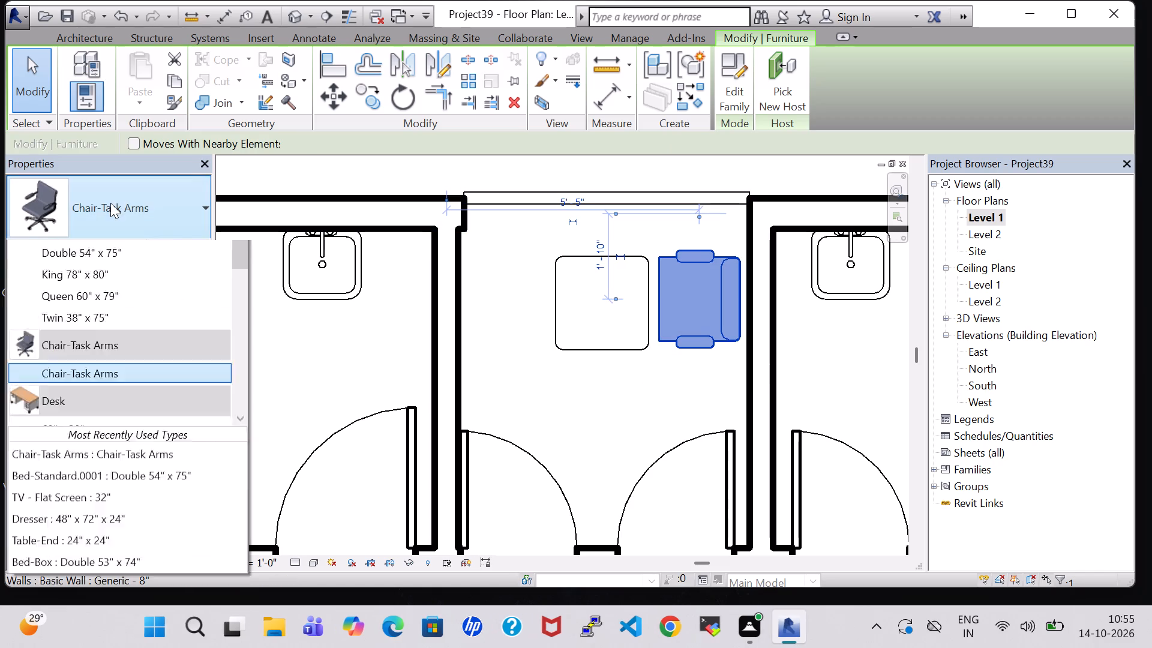
left_click(95, 42)
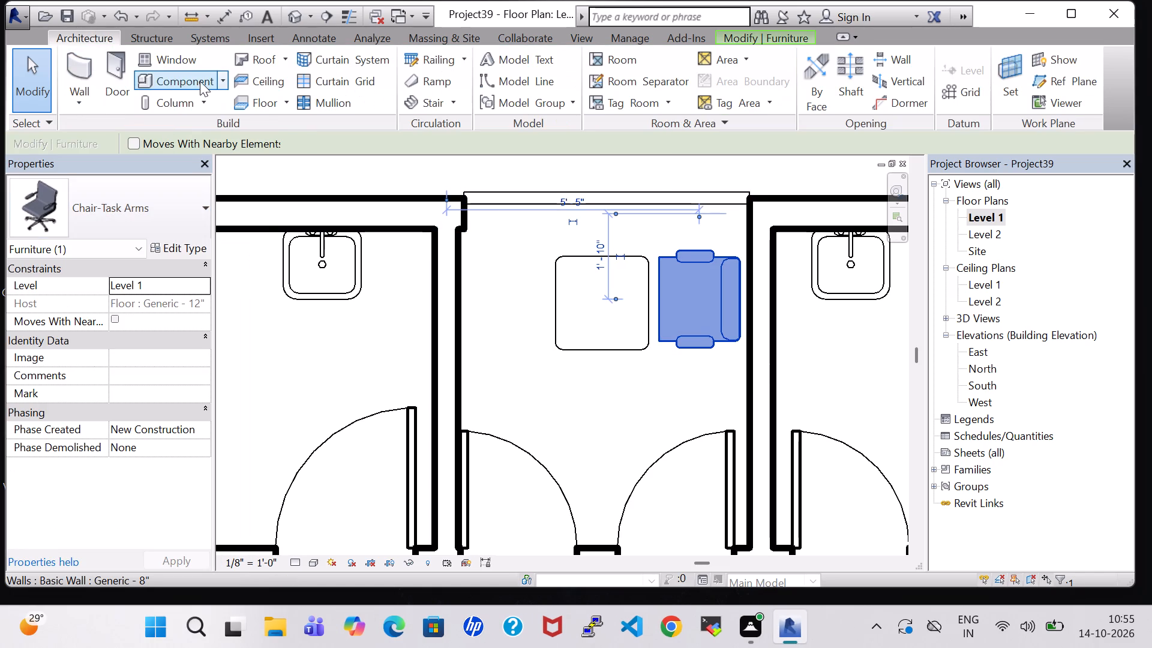
left_click(200, 82)
key("space")
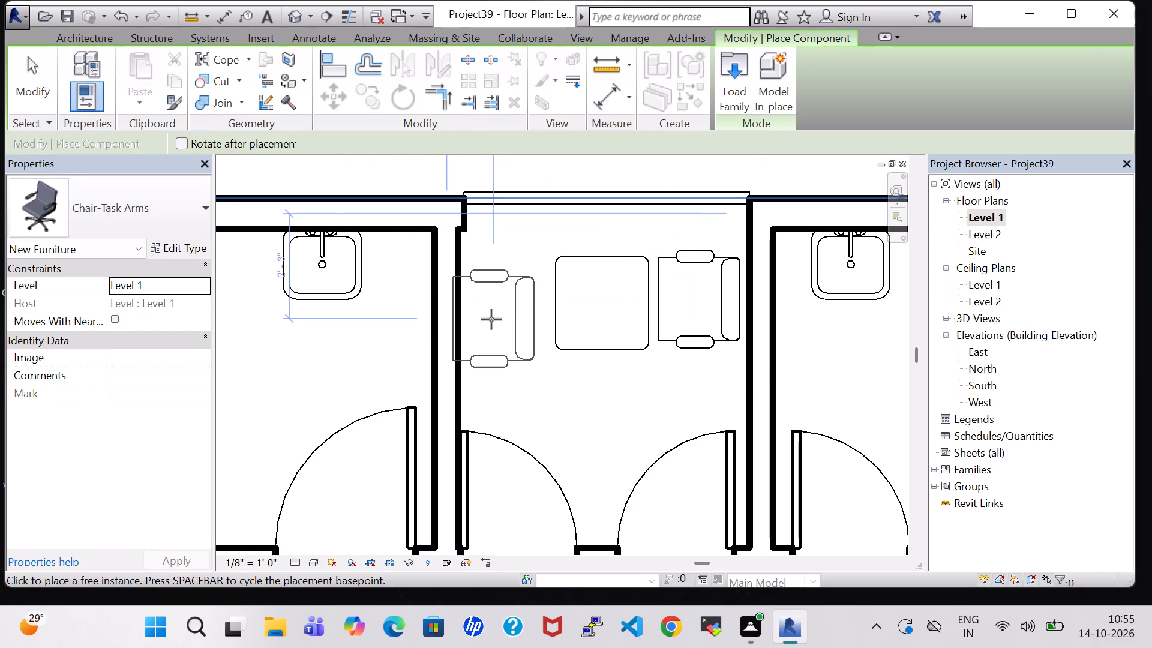
key("space")
key("space")
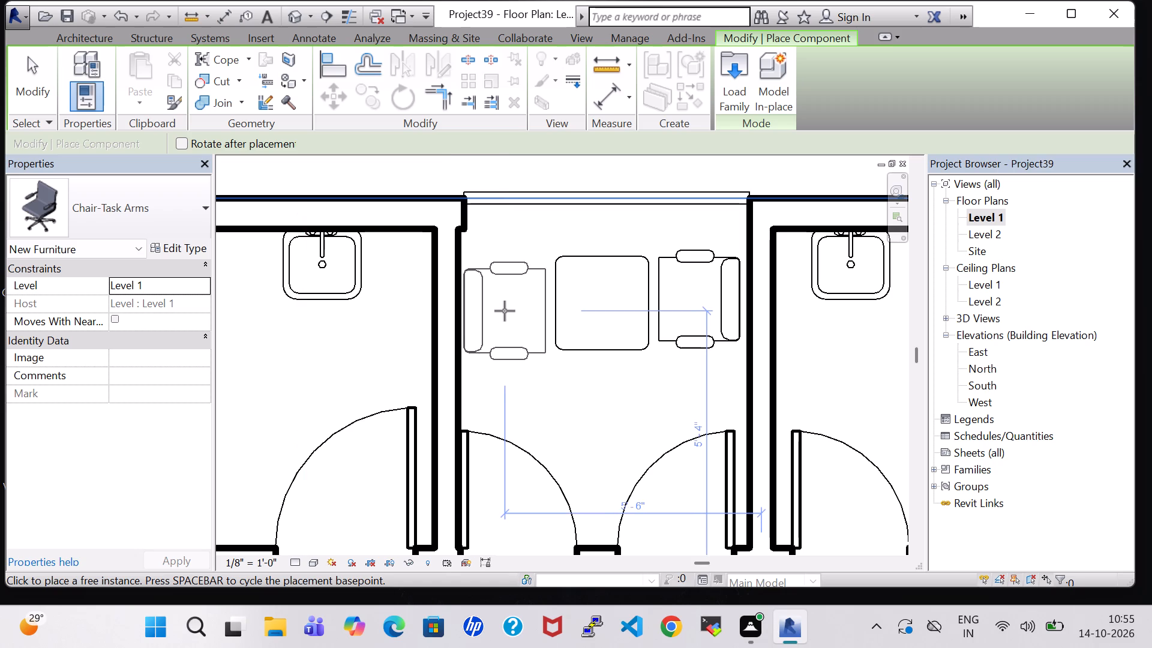
left_click(505, 307)
key("Escape")
key("Escape")
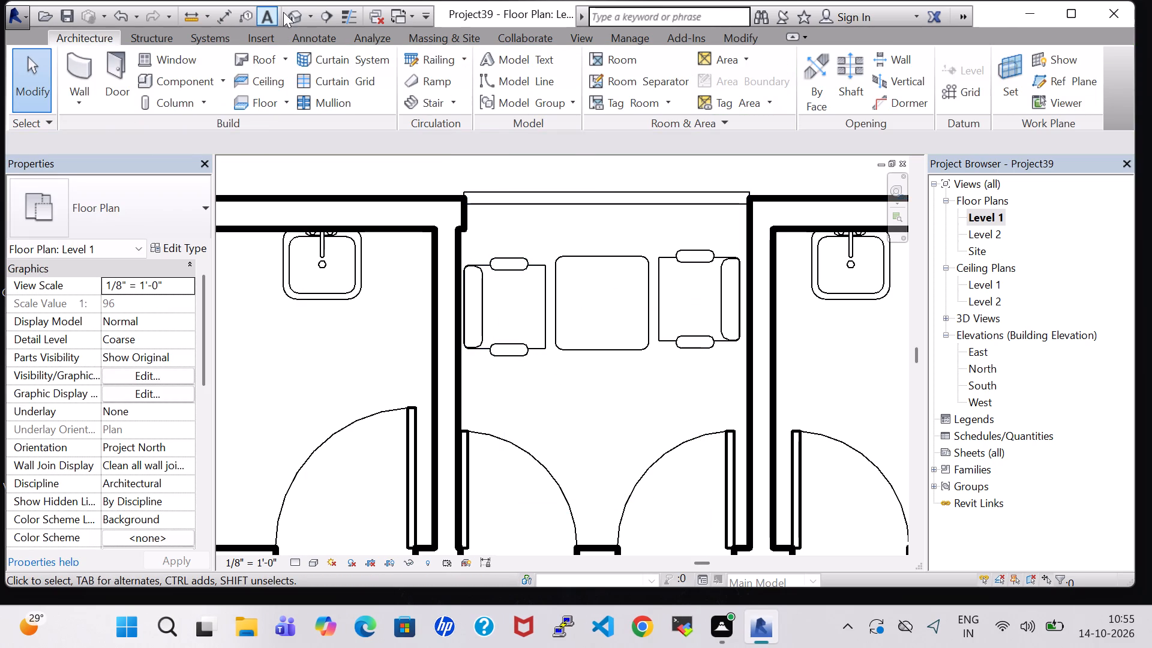
Examine the chairs and end table between the bathrooms and the furnished bedrooms in the 3D view from several angles.
left_click(293, 17)
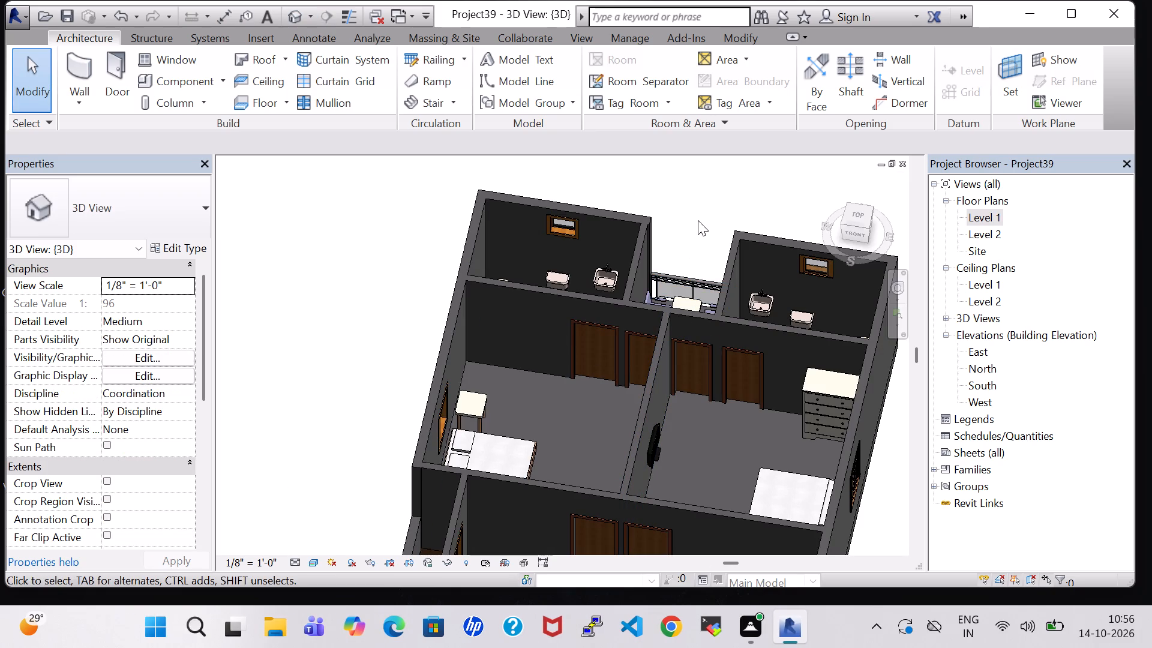
middle_click_drag(698, 220, 707, 291)
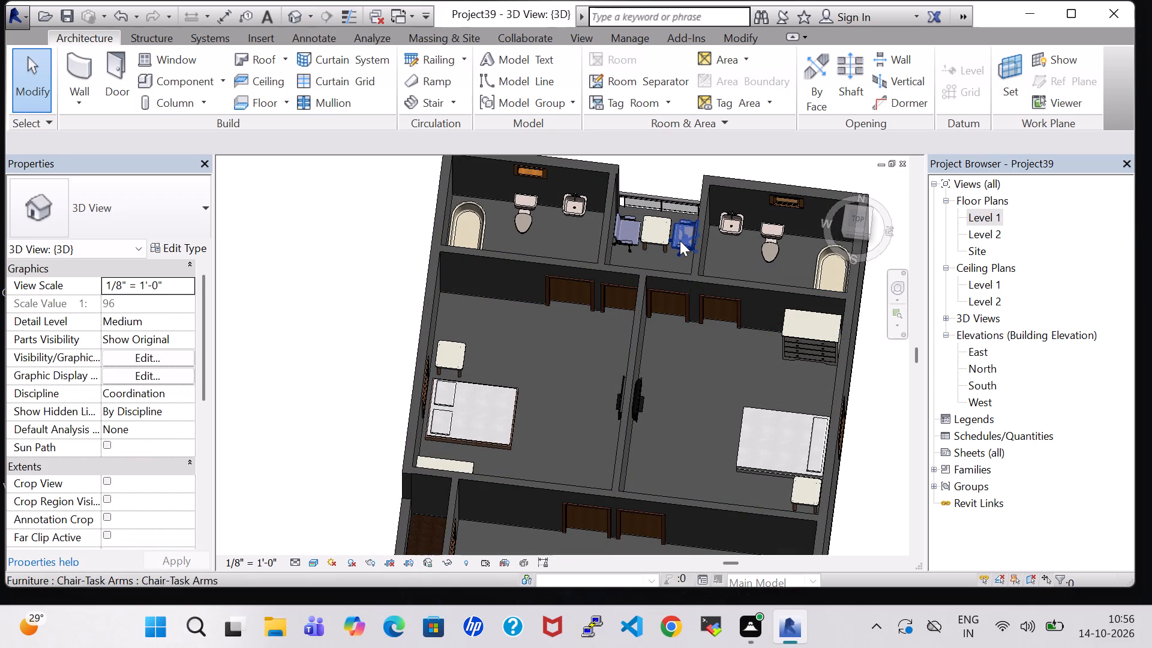
scroll(676, 292, "up", 5)
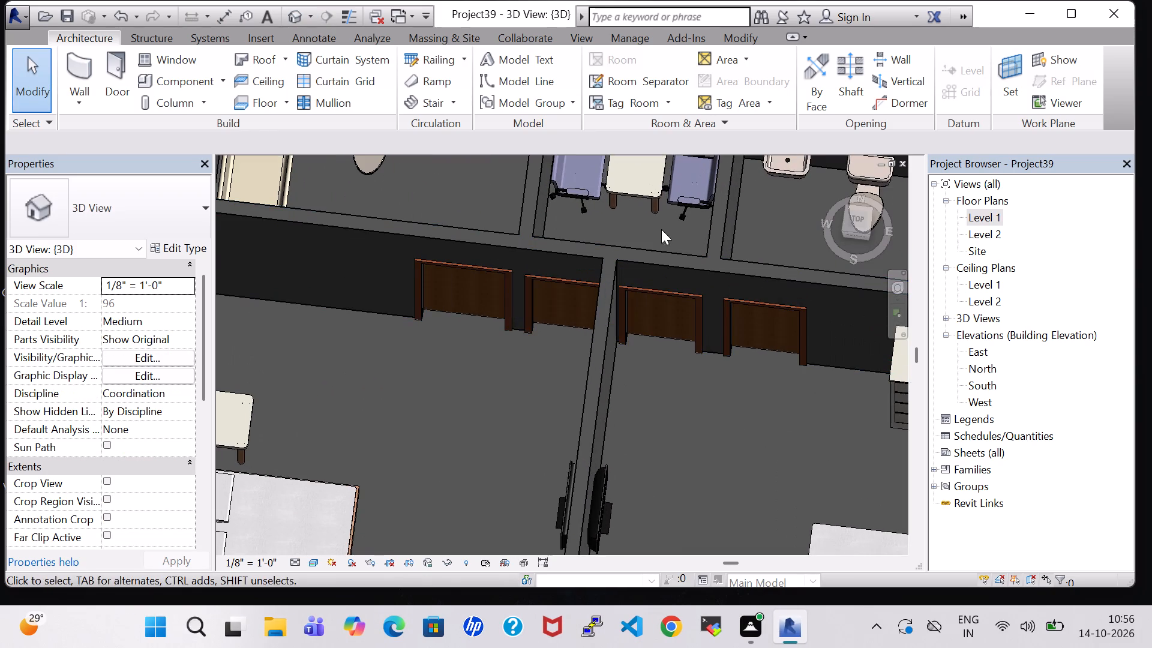
middle_click_drag(661, 229, 656, 312)
left_click(632, 277)
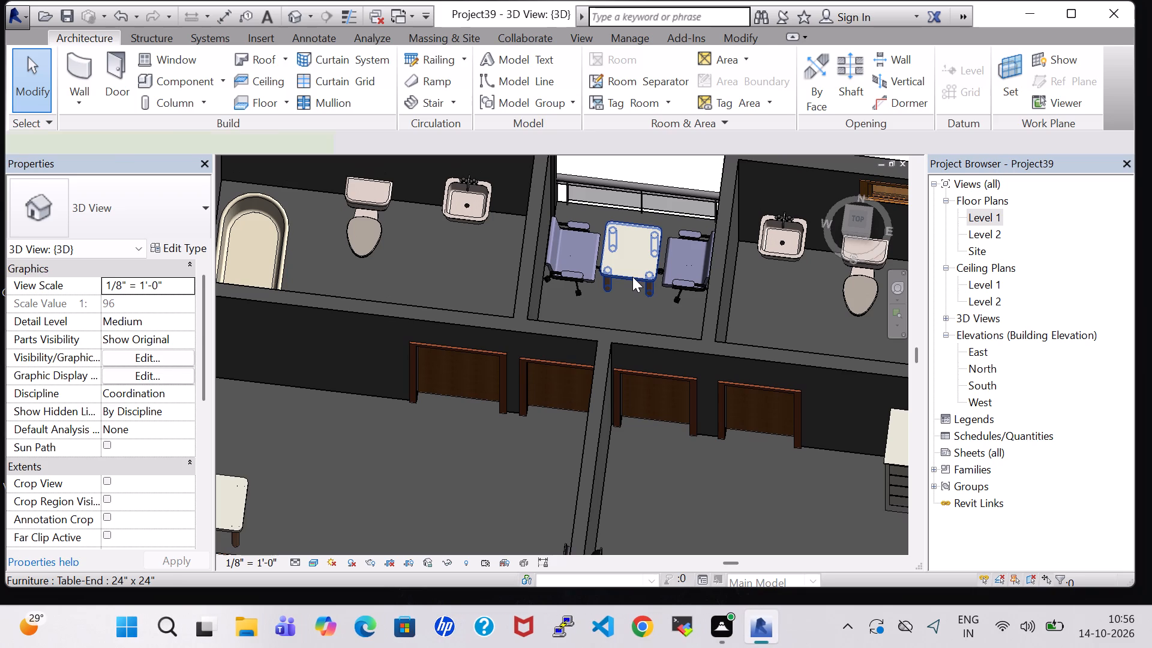
left_click(623, 314)
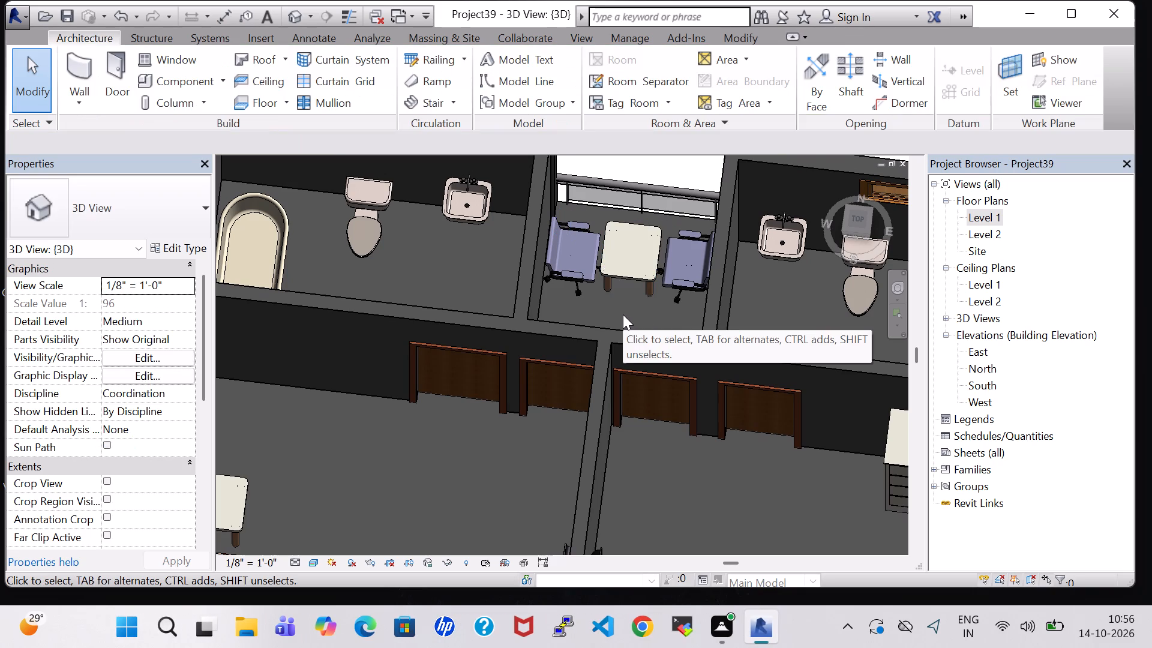
scroll(623, 314, "down", 2)
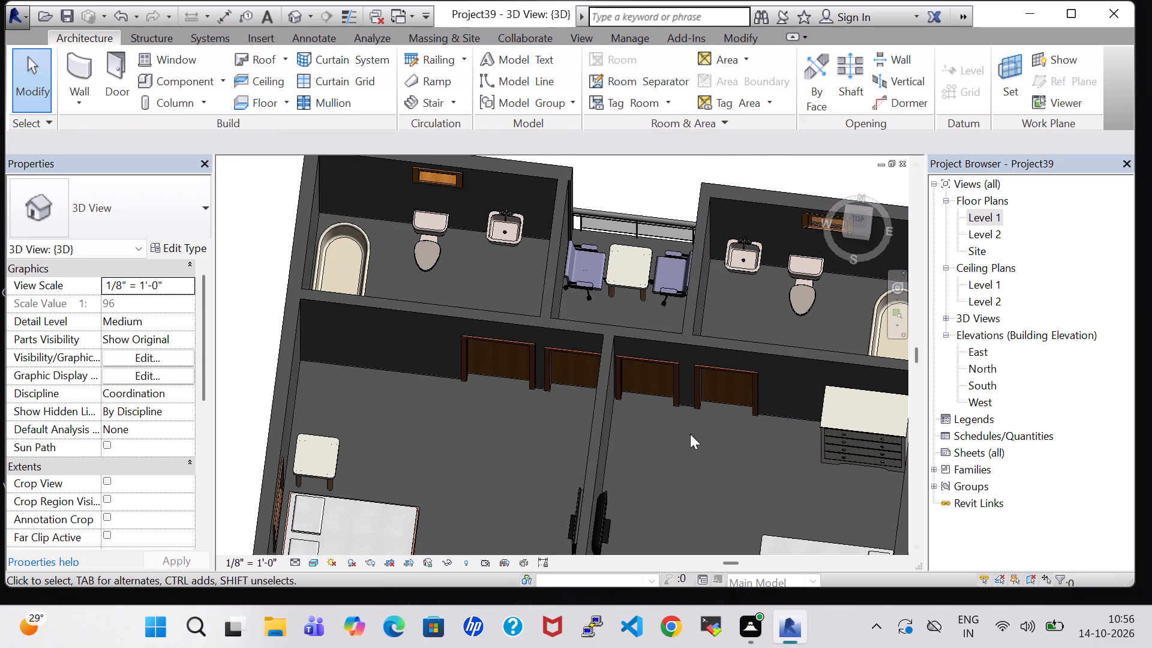
middle_click_drag(673, 442, 689, 370)
scroll(692, 379, "down", 2)
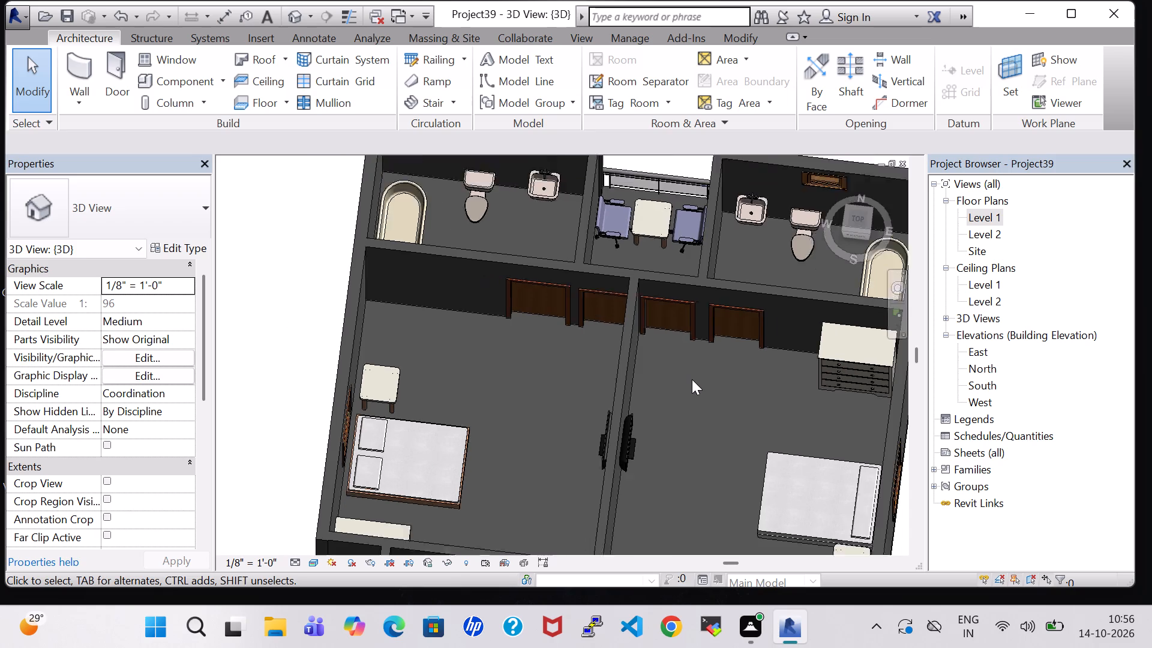
middle_click_drag(692, 406, 695, 268)
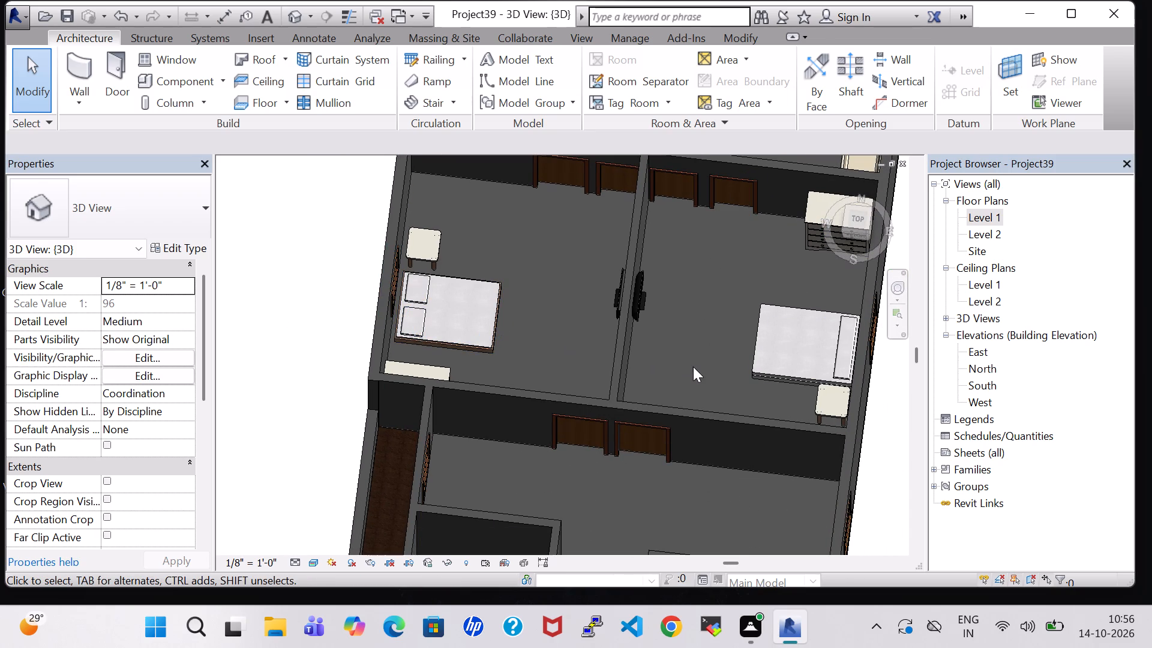
middle_click_drag(693, 367, 737, 308, "shift")
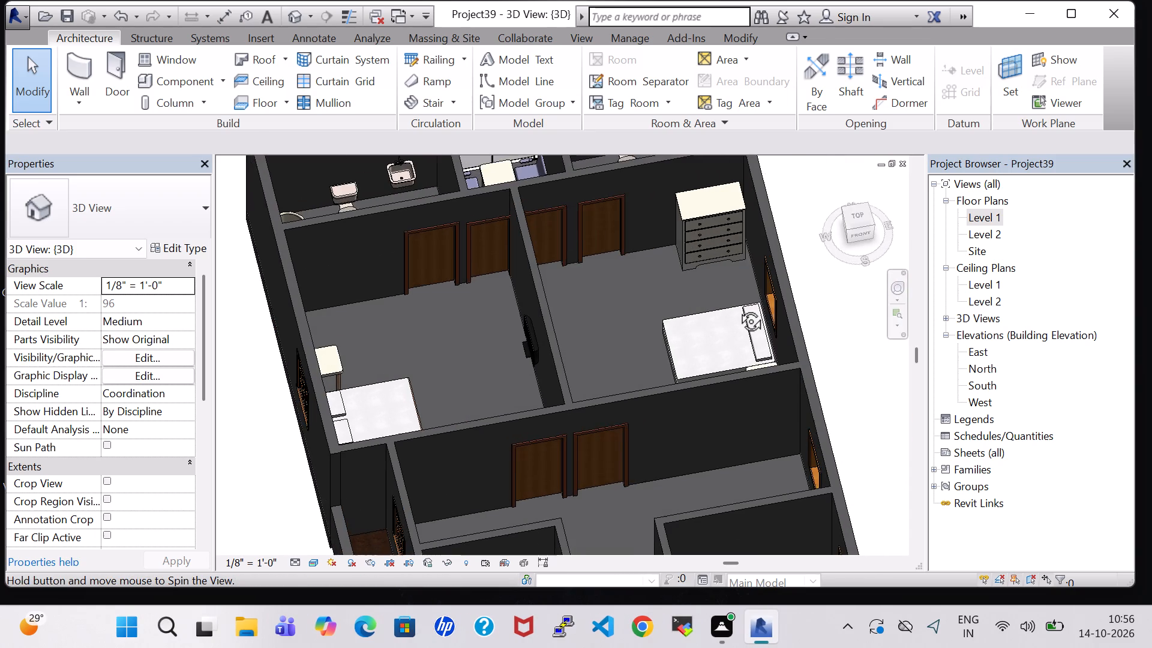
middle_click_drag(737, 308, 668, 310, "shift")
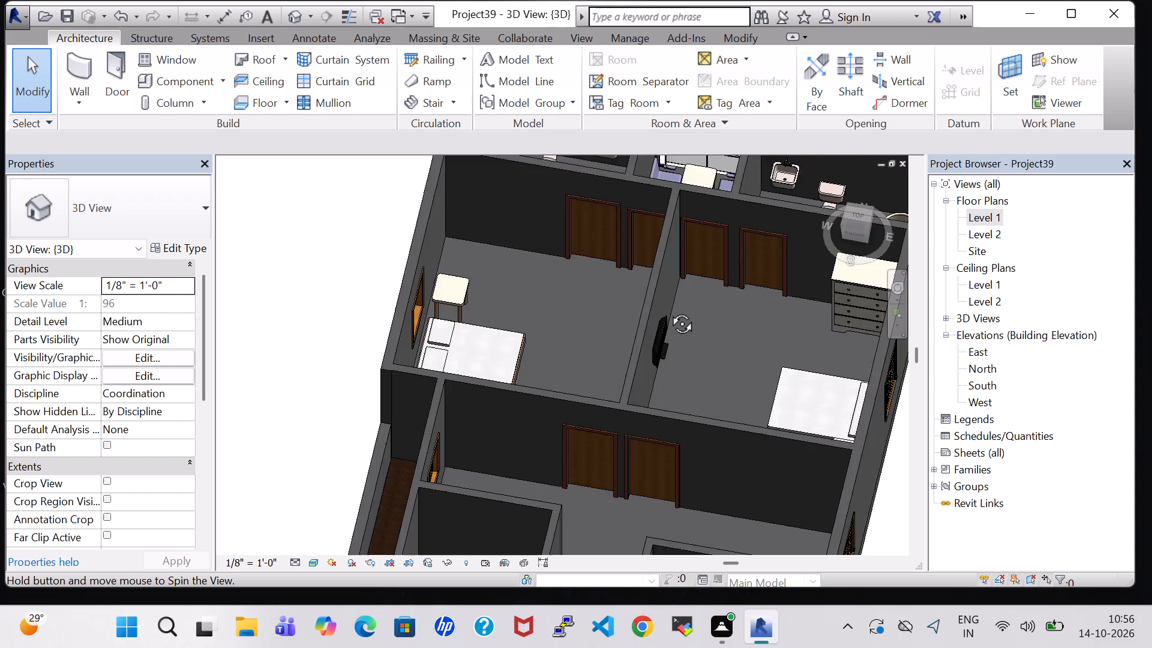
middle_click_drag(668, 310, 632, 313, "shift")
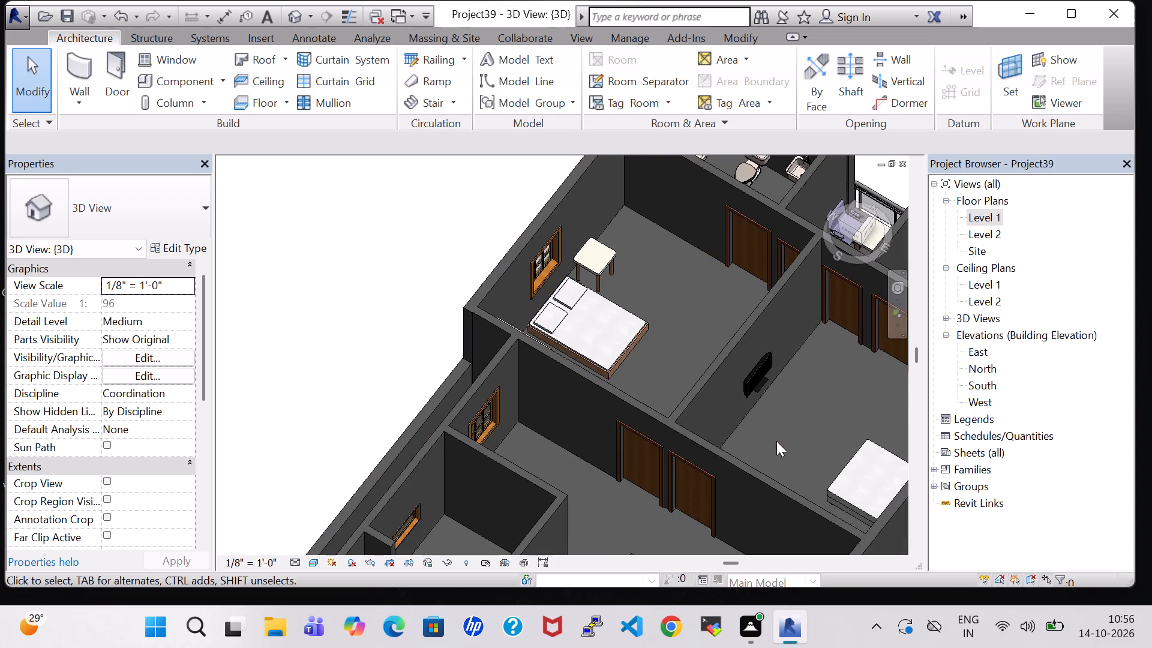
Return to the Level 1 floor plan and load the Table-Dining Round w Chairs family from the furniture library's Tables folder.
double_click(991, 216)
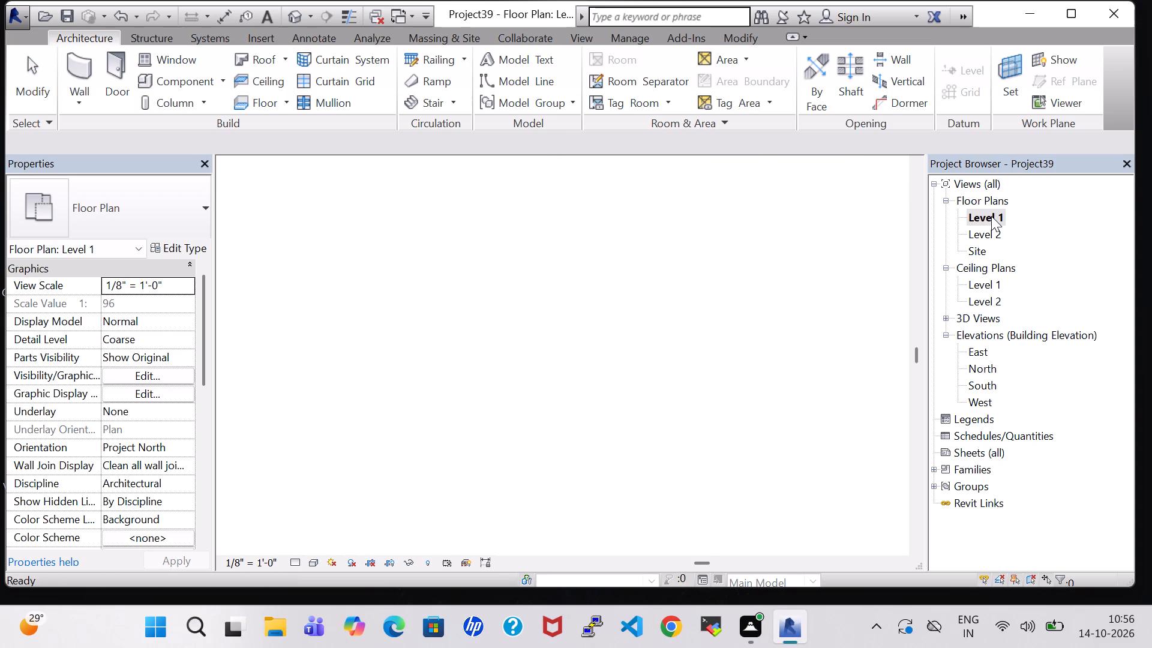
scroll(812, 307, "down", 4)
middle_click_drag(813, 320, 793, 226)
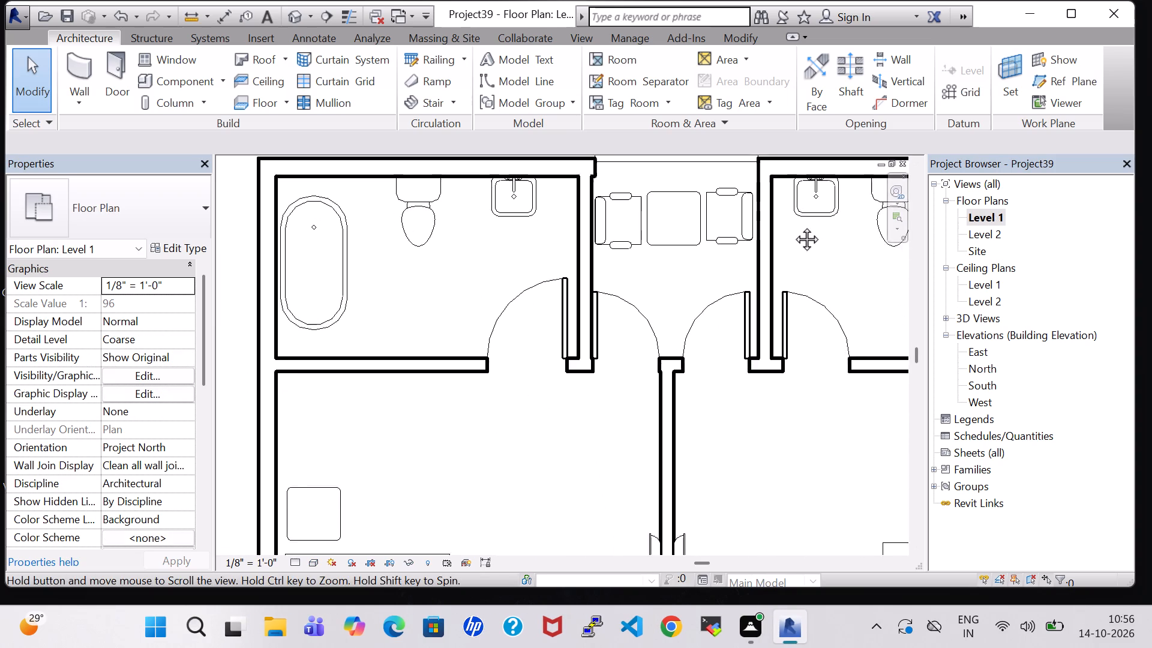
middle_click_drag(793, 226, 793, 225)
scroll(794, 297, "down", 4)
middle_click_drag(793, 402, 724, 288)
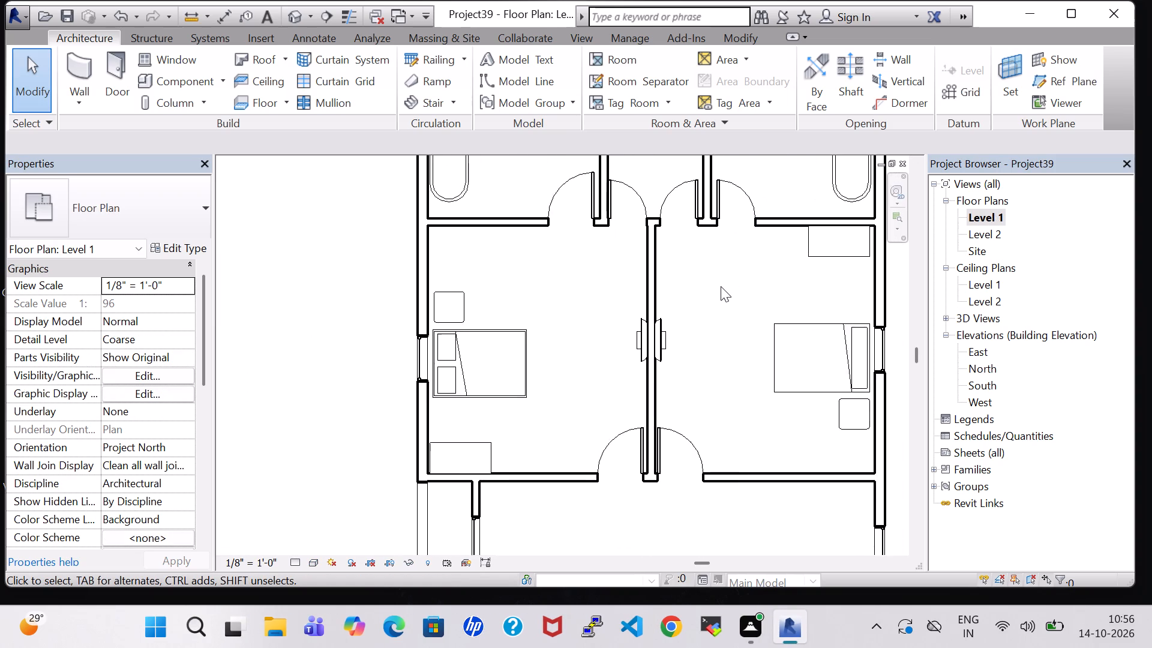
scroll(721, 283, "down", 3)
middle_click_drag(730, 387, 723, 258)
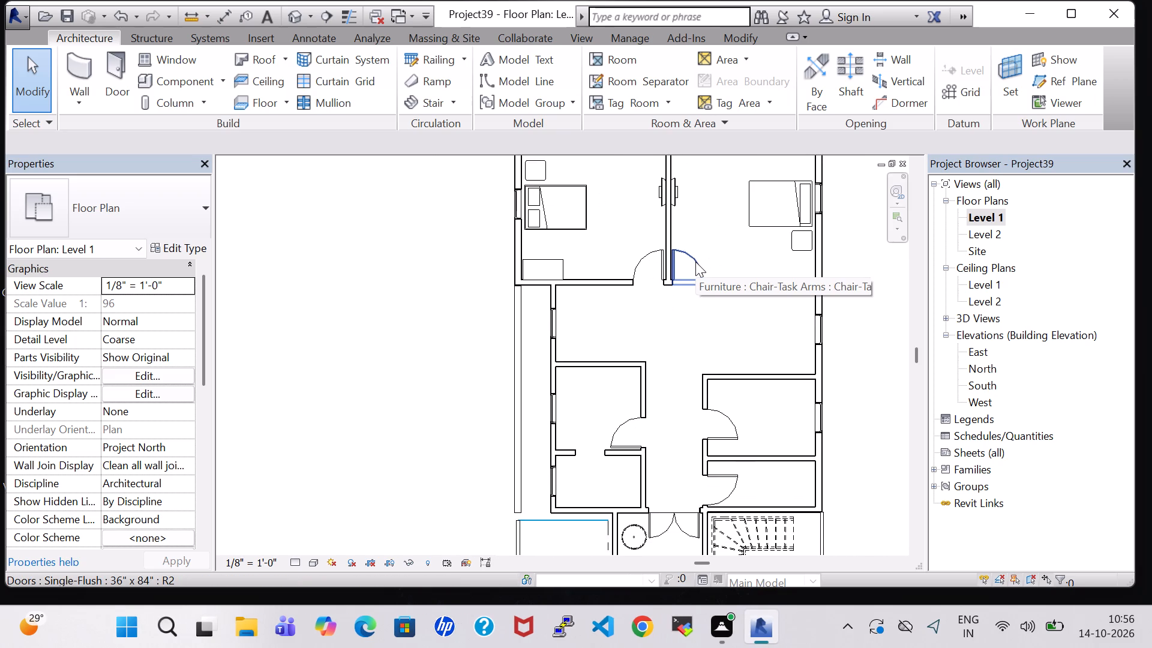
left_click(166, 81)
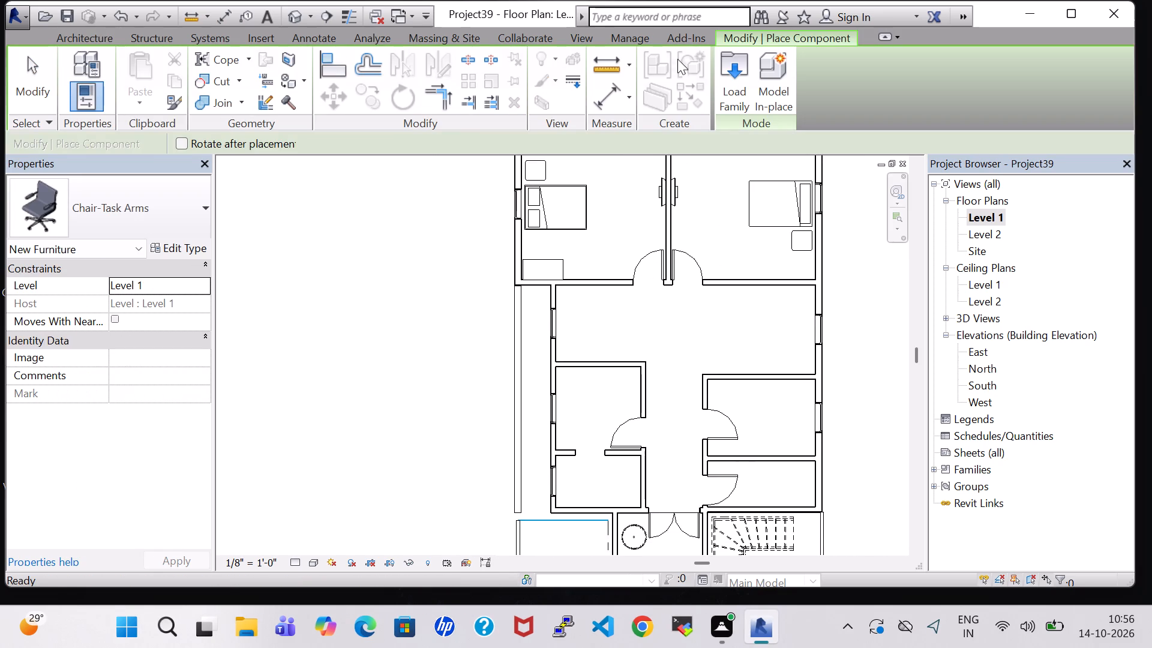
left_click(731, 59)
left_click(654, 387)
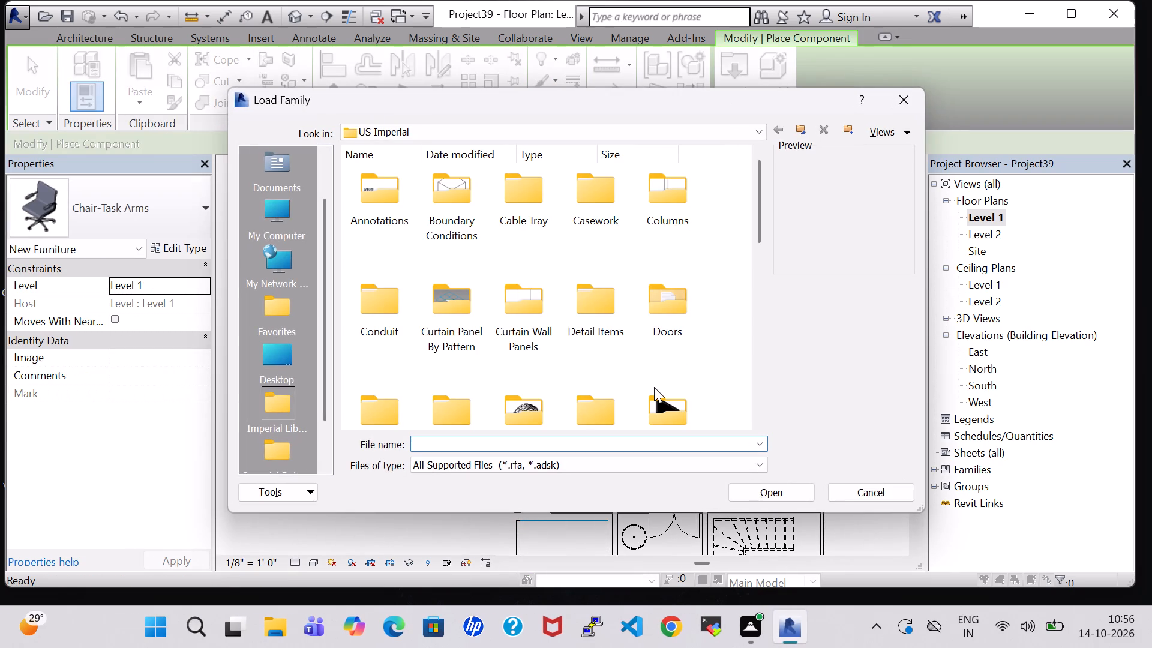
double_click(661, 405)
double_click(601, 189)
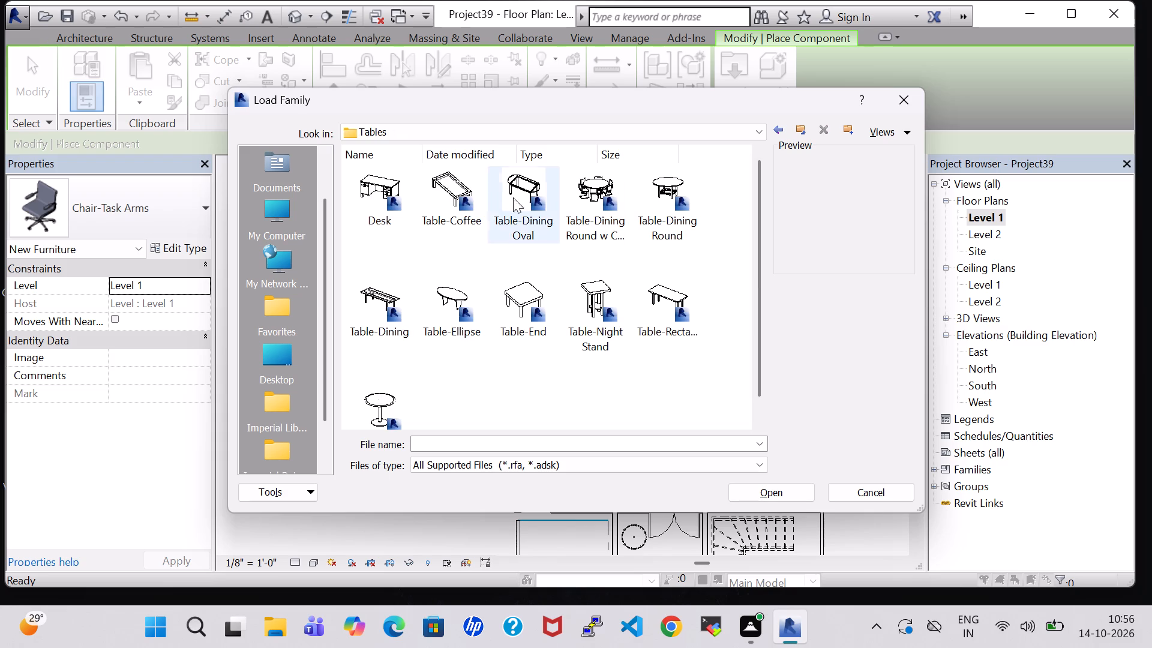
double_click(574, 193)
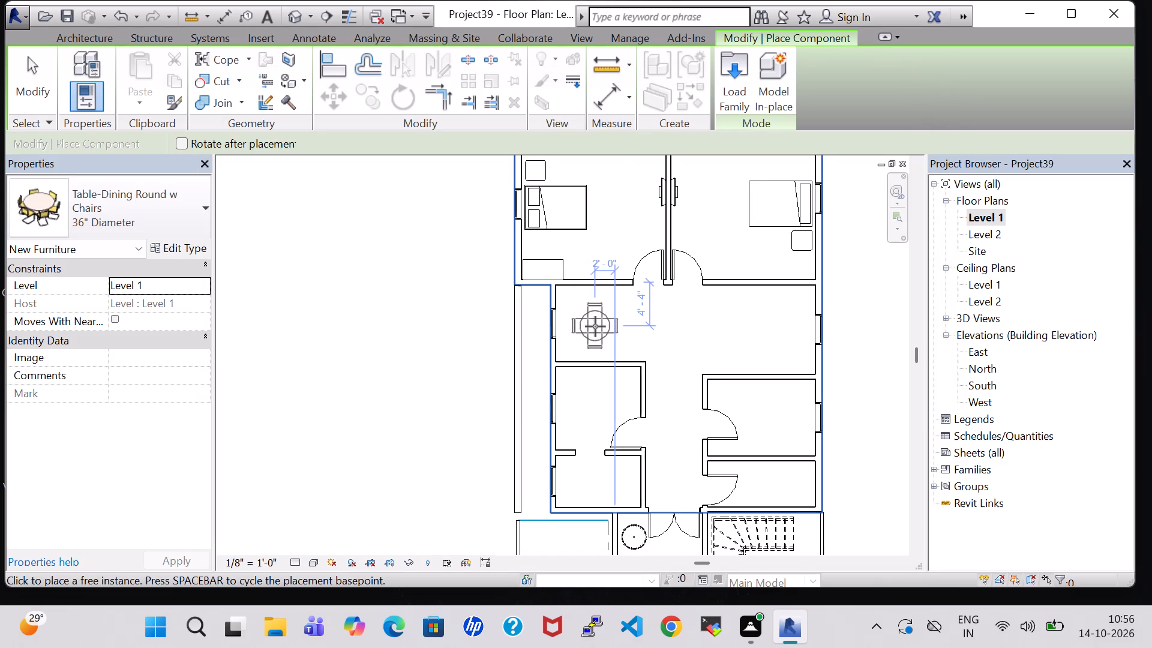
Place a 36" Diameter round dining table with chairs at the west end of the hall, about 4'-1" south of the west bedroom's wall.
scroll(595, 326, "up", 3)
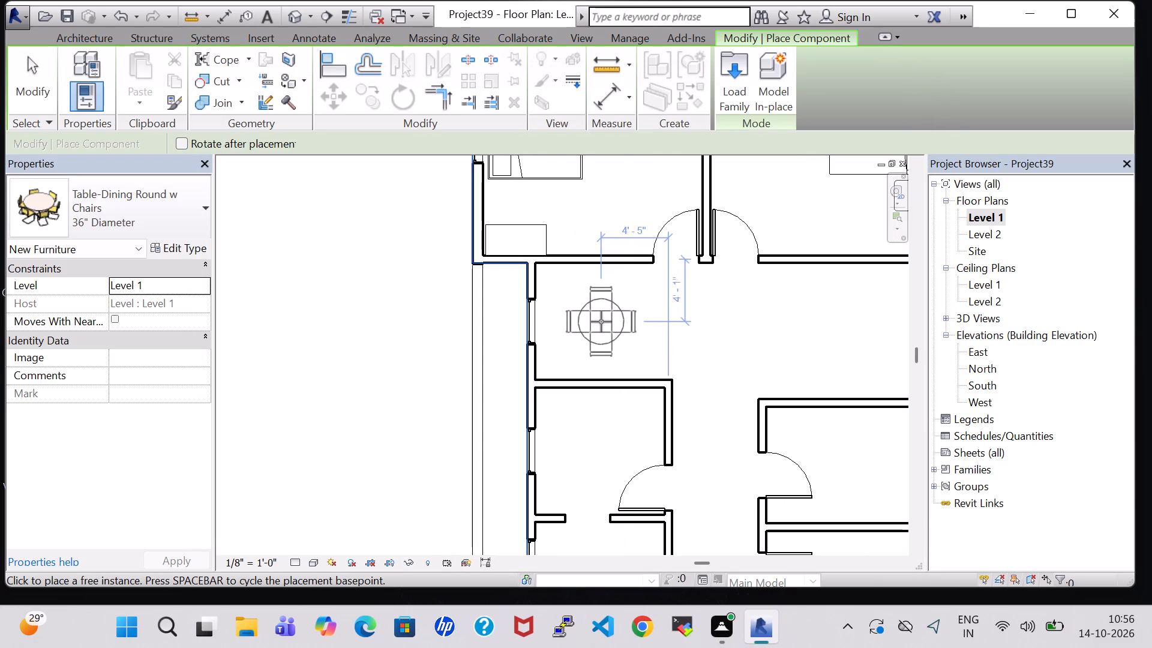
left_click(601, 322)
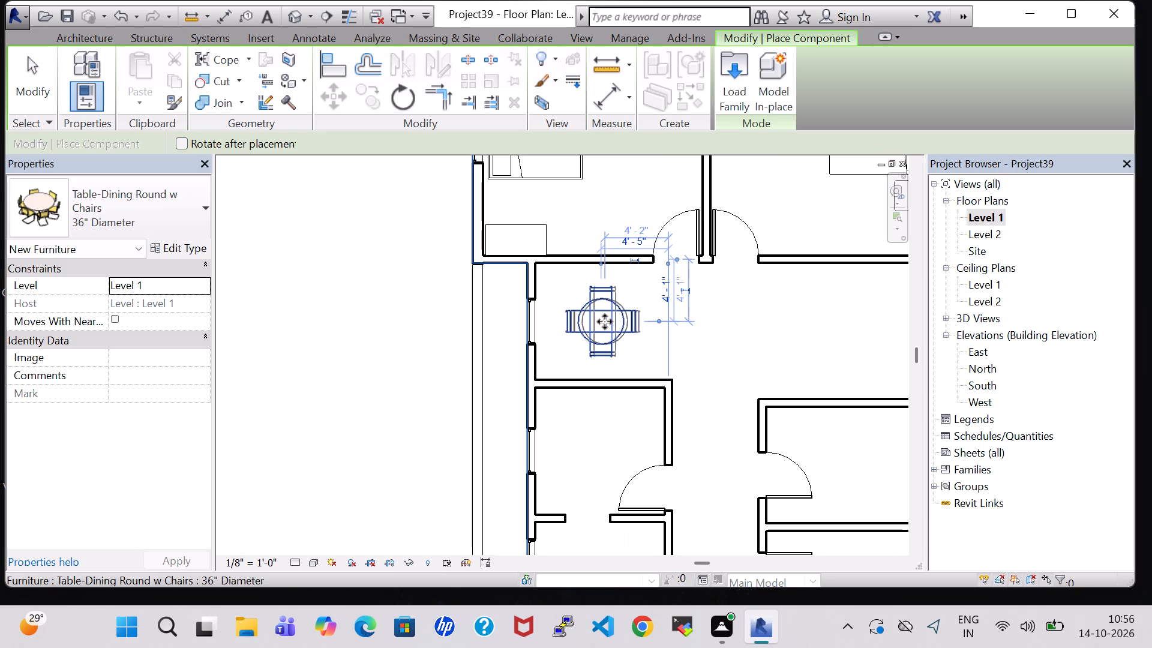
key("Escape")
key("Escape")
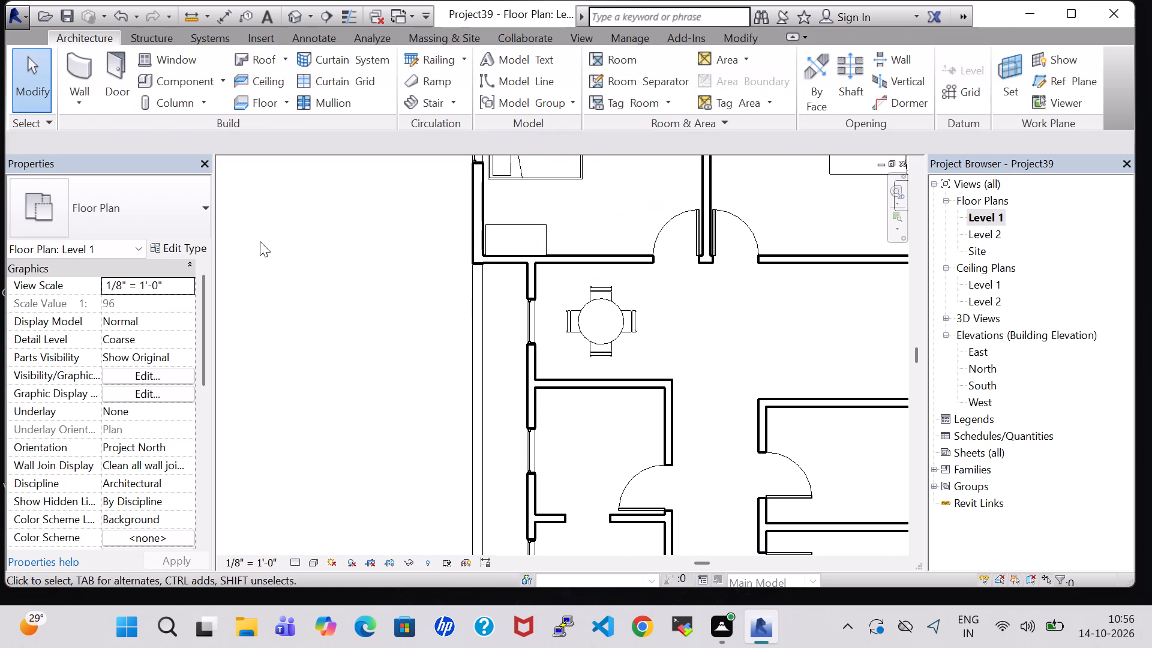
Change the placed round dining table to the 60" Diameter type with 6 chairs.
left_click(597, 303)
left_click(185, 247)
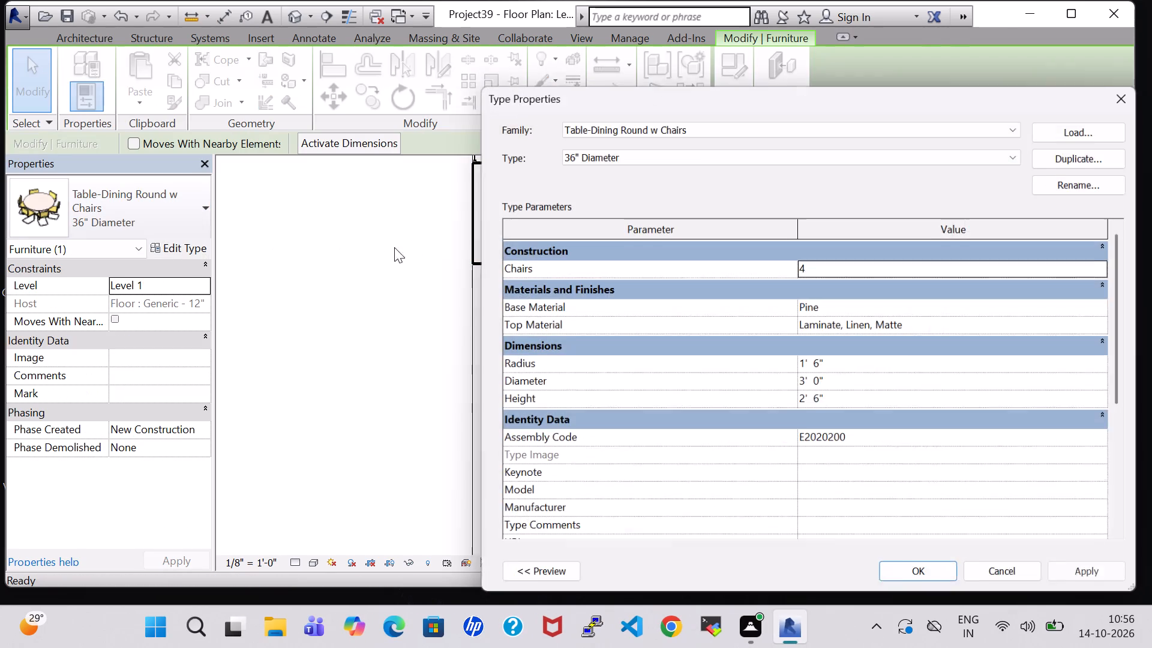
left_click(766, 165)
left_click(758, 153)
left_click(576, 178)
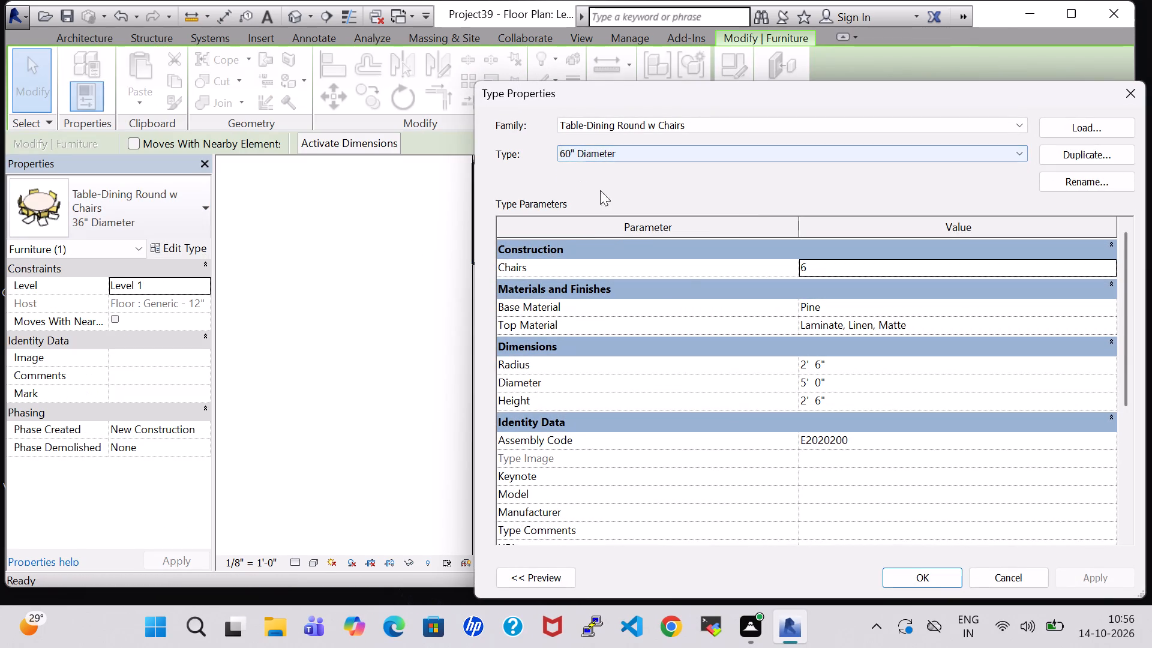
left_click(926, 581)
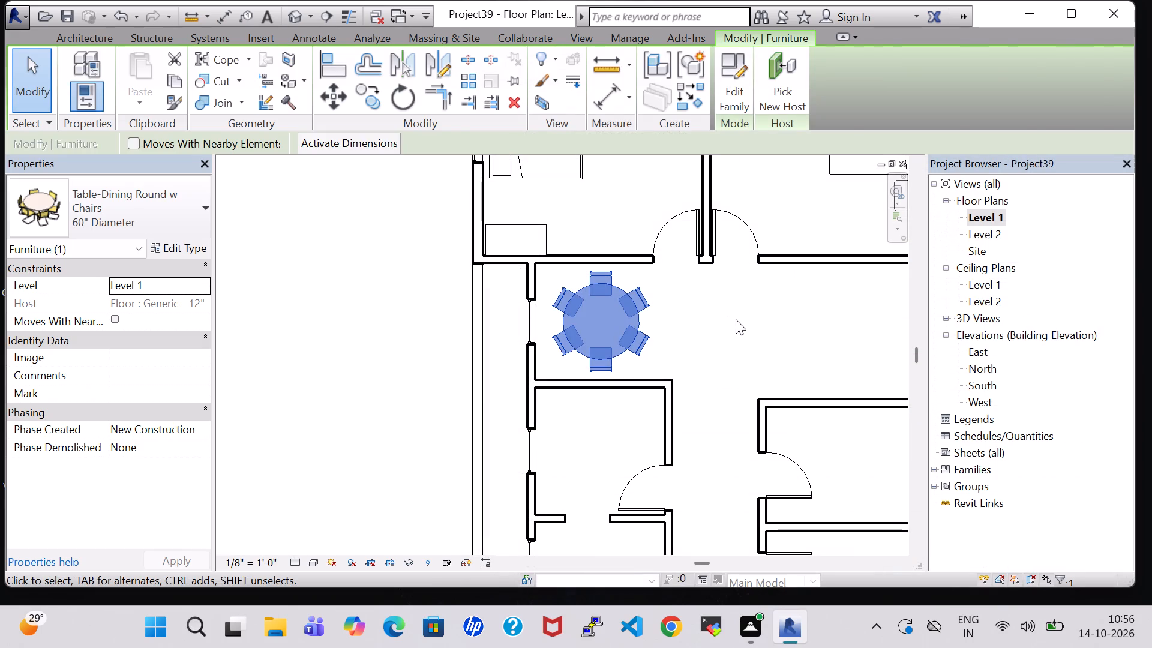
left_click(736, 319)
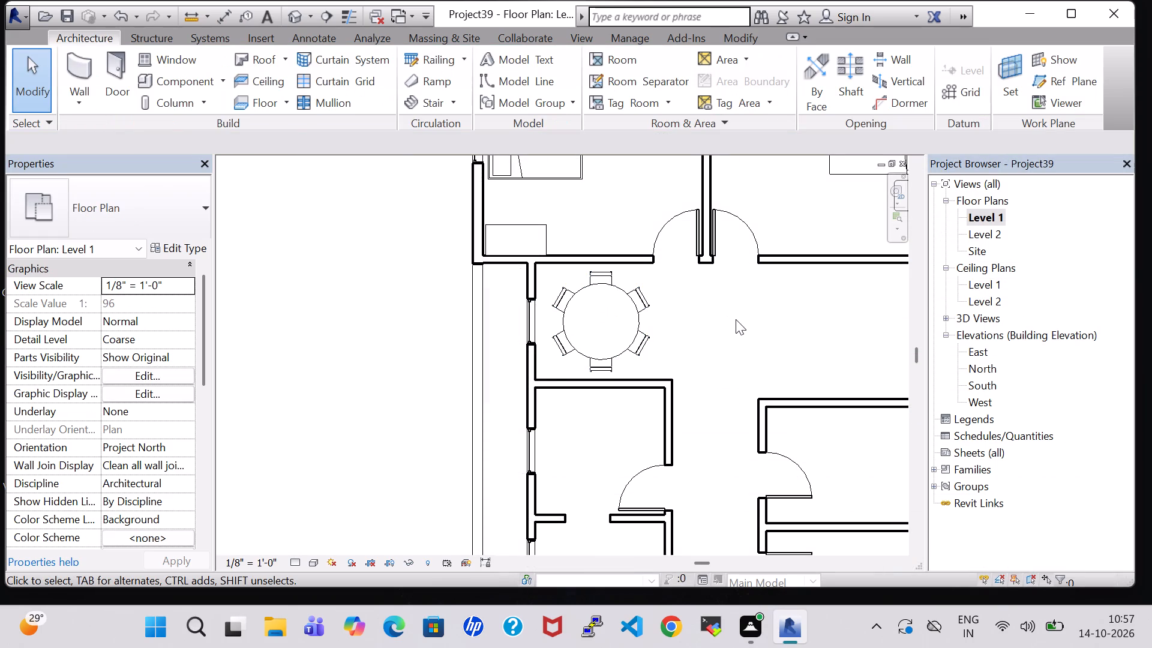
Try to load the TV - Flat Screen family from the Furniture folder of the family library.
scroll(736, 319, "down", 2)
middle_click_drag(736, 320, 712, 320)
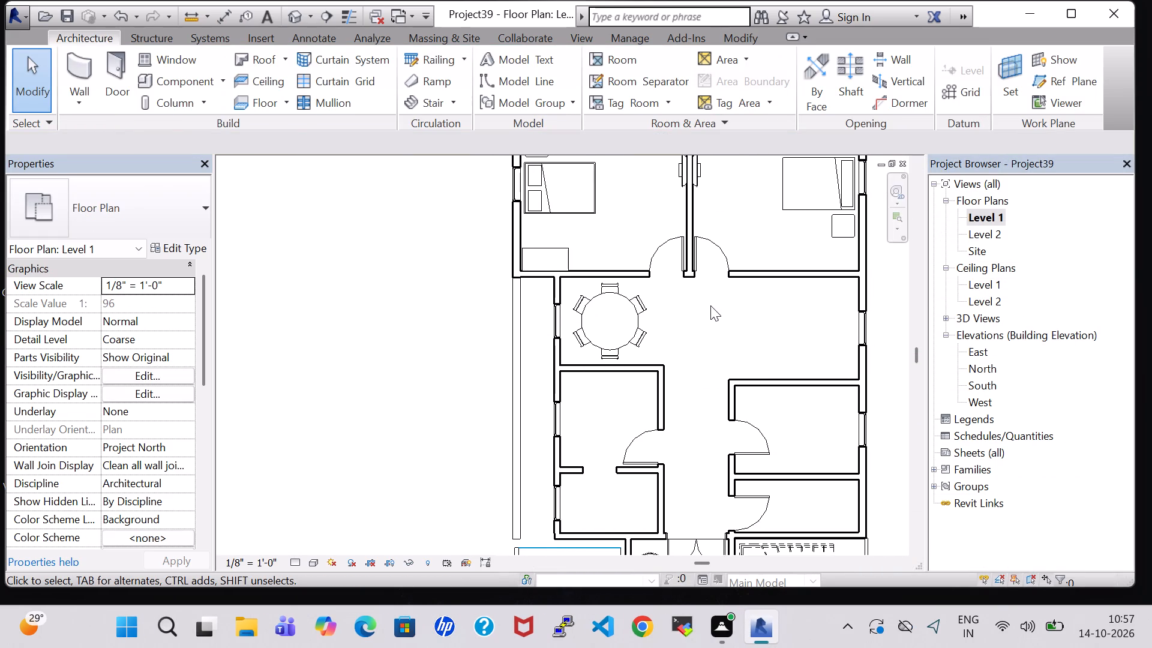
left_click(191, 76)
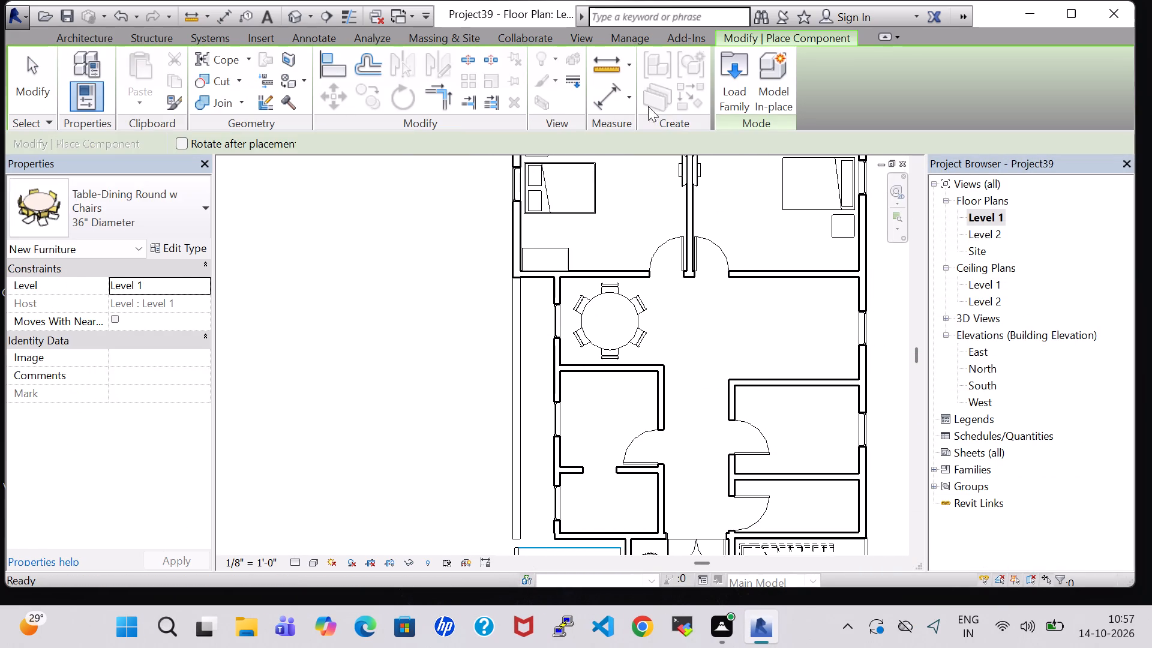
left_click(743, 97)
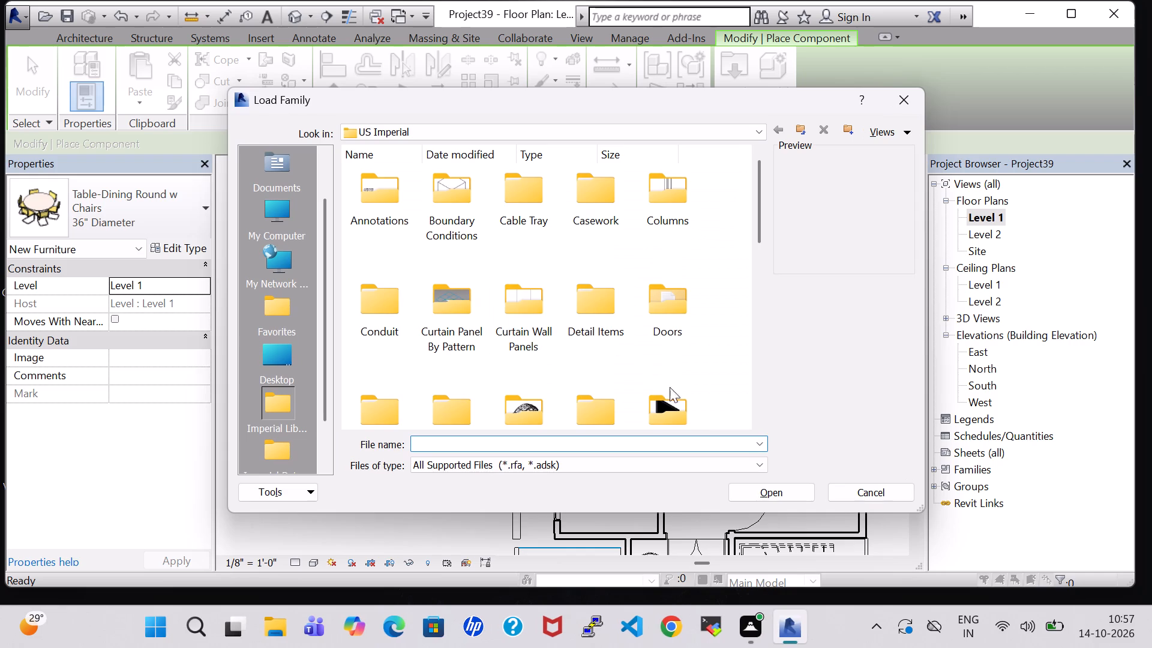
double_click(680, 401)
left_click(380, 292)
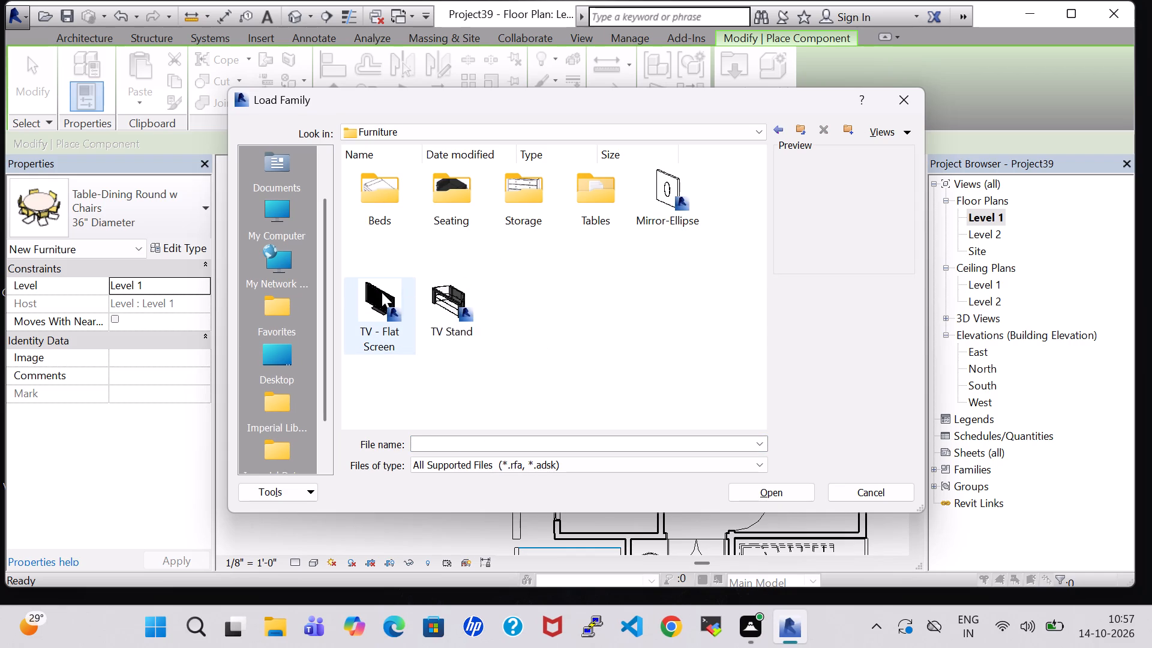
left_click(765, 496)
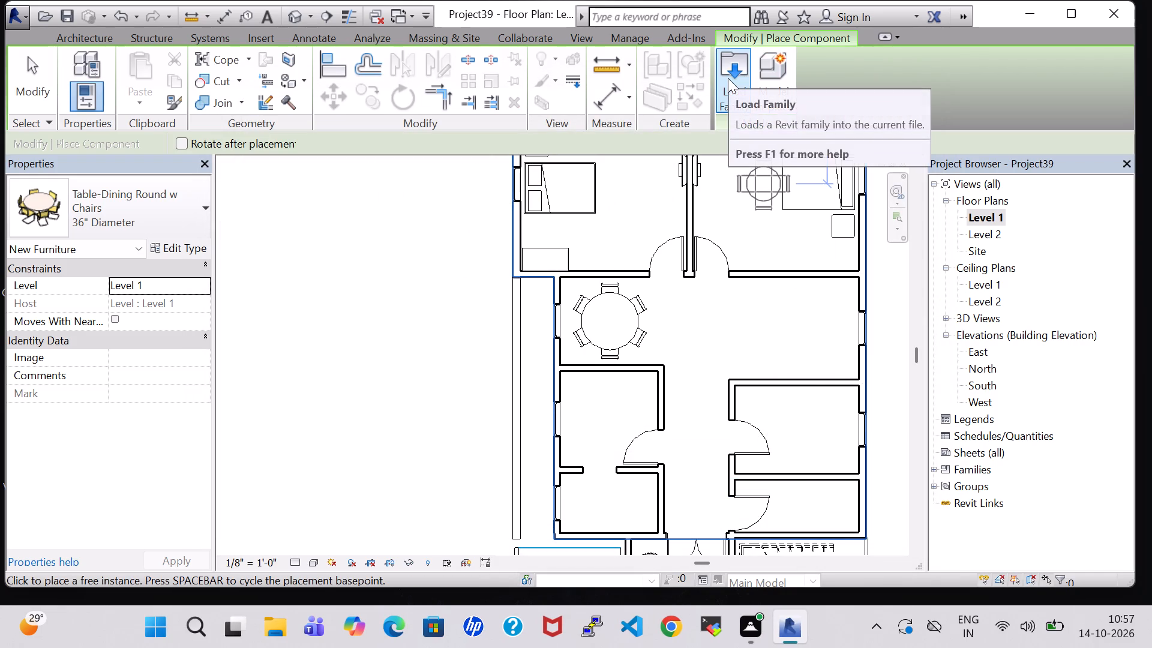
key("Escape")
Create a similar flat-screen TV from the east bedroom's, using type 46", and place it on the hall's south wall, about 5'-11" from that wall's west end.
left_click(703, 175)
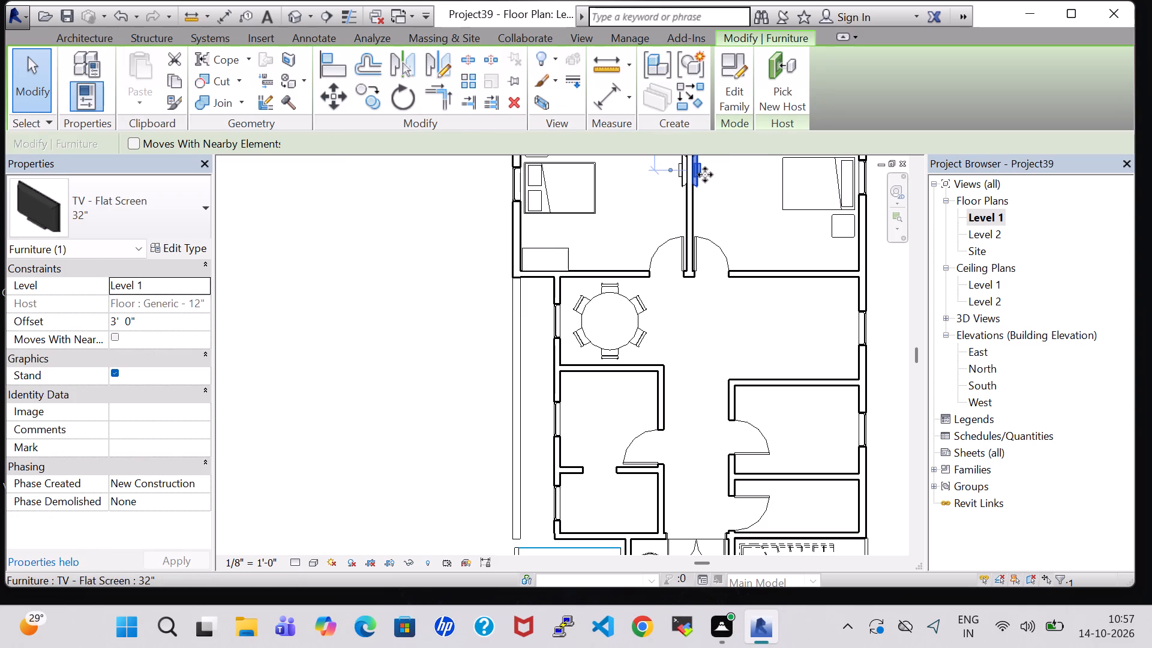
right_click(703, 166)
left_click(816, 313)
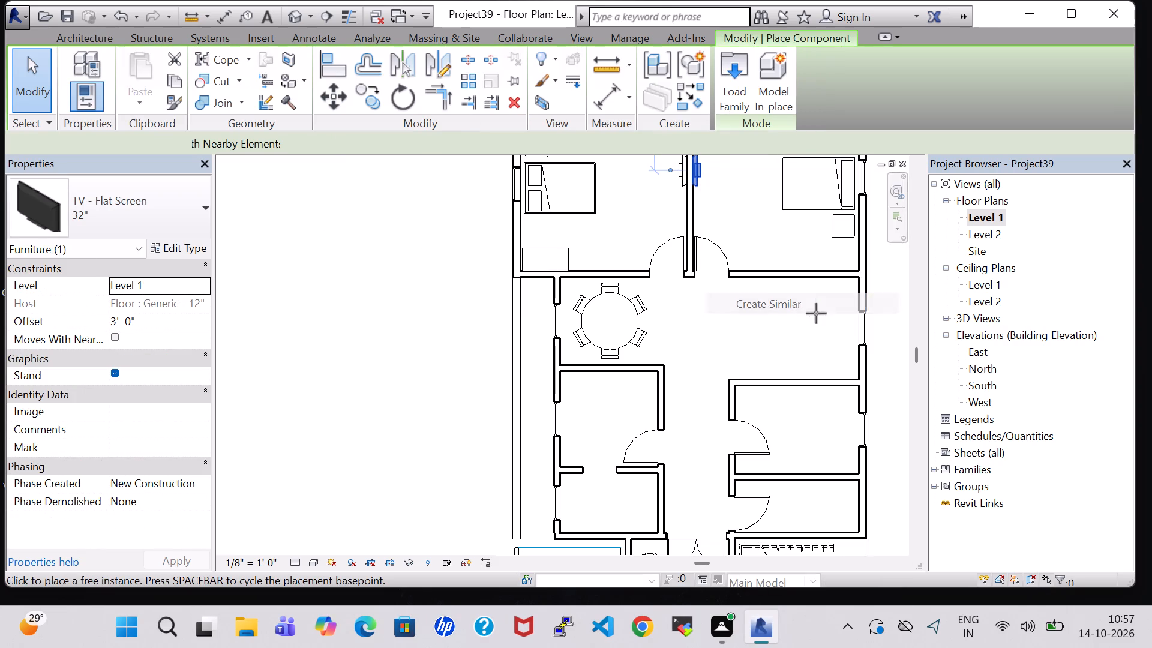
key("space")
key("space")
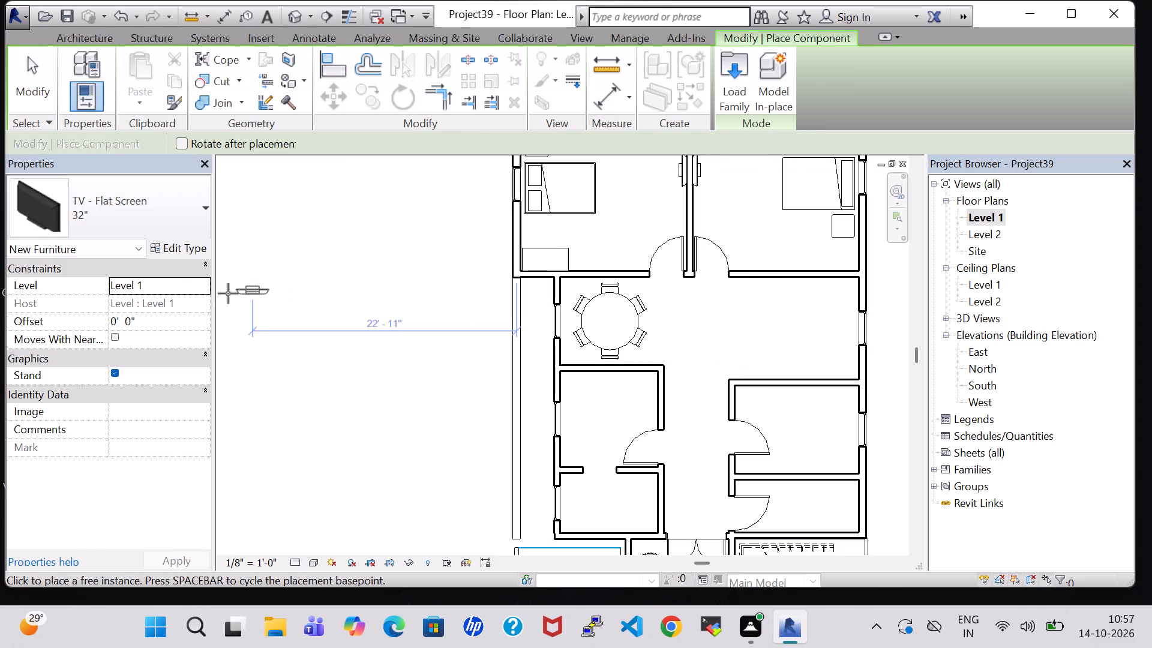
left_click(167, 253)
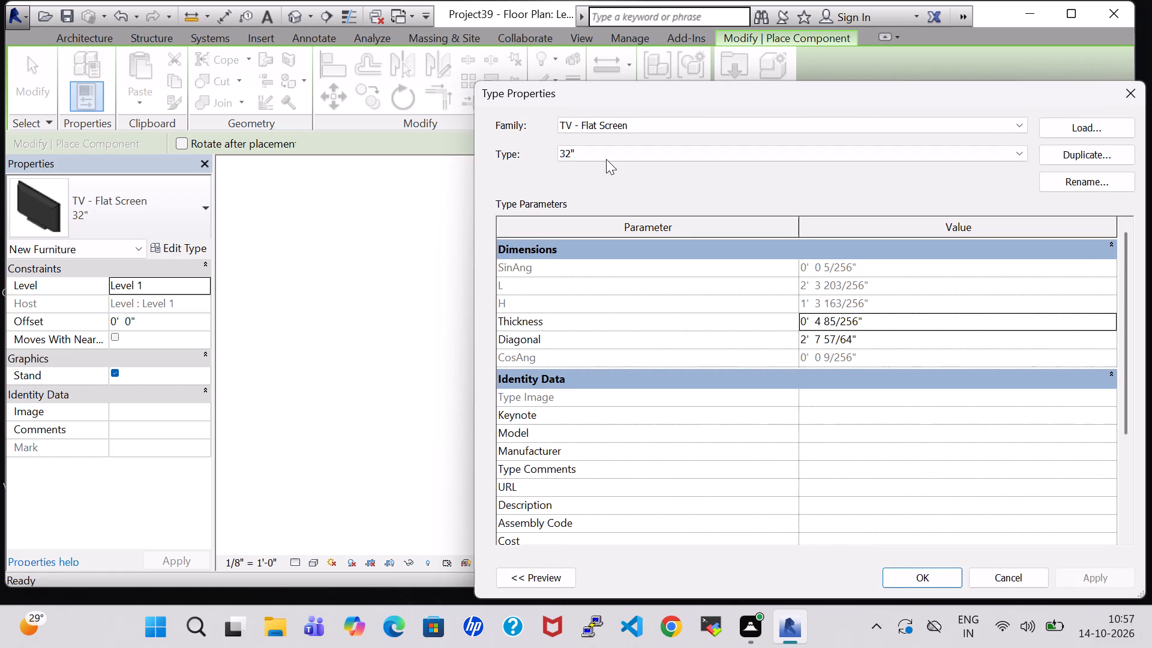
left_click(606, 159)
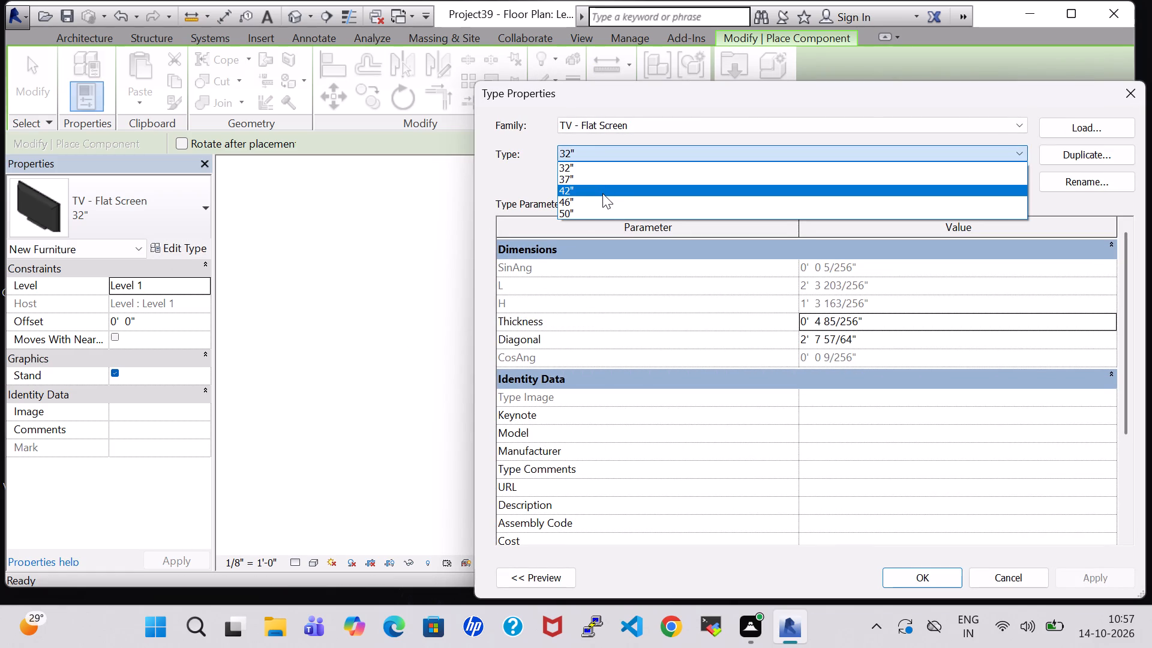
left_click(604, 202)
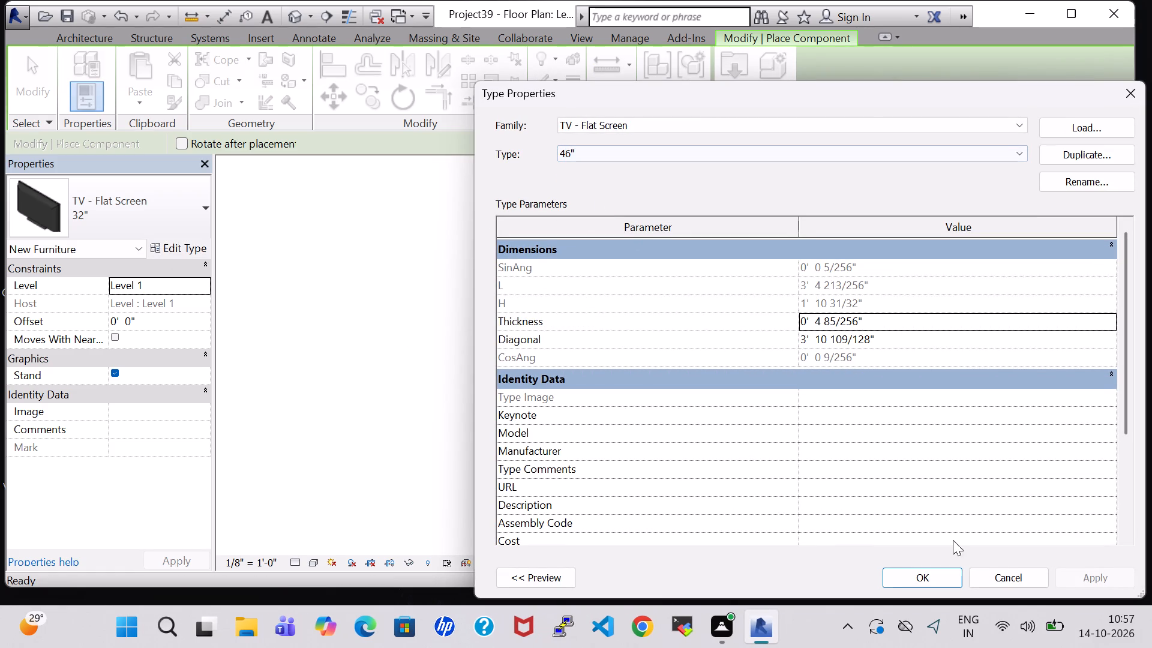
left_click(945, 575)
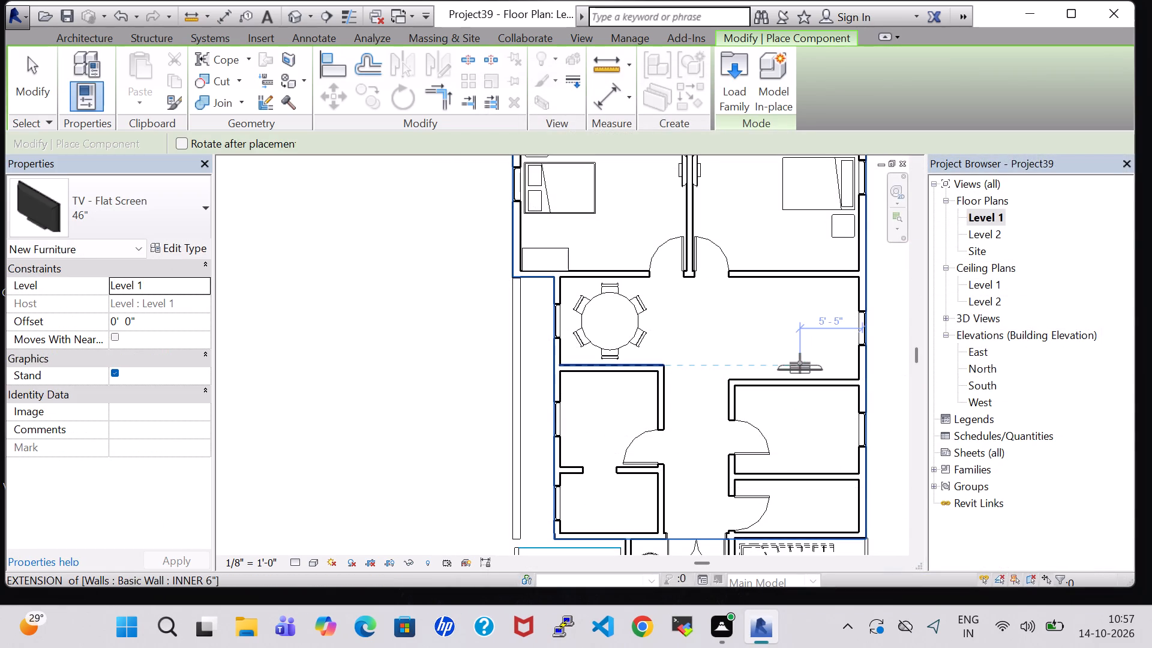
key("space")
key("space")
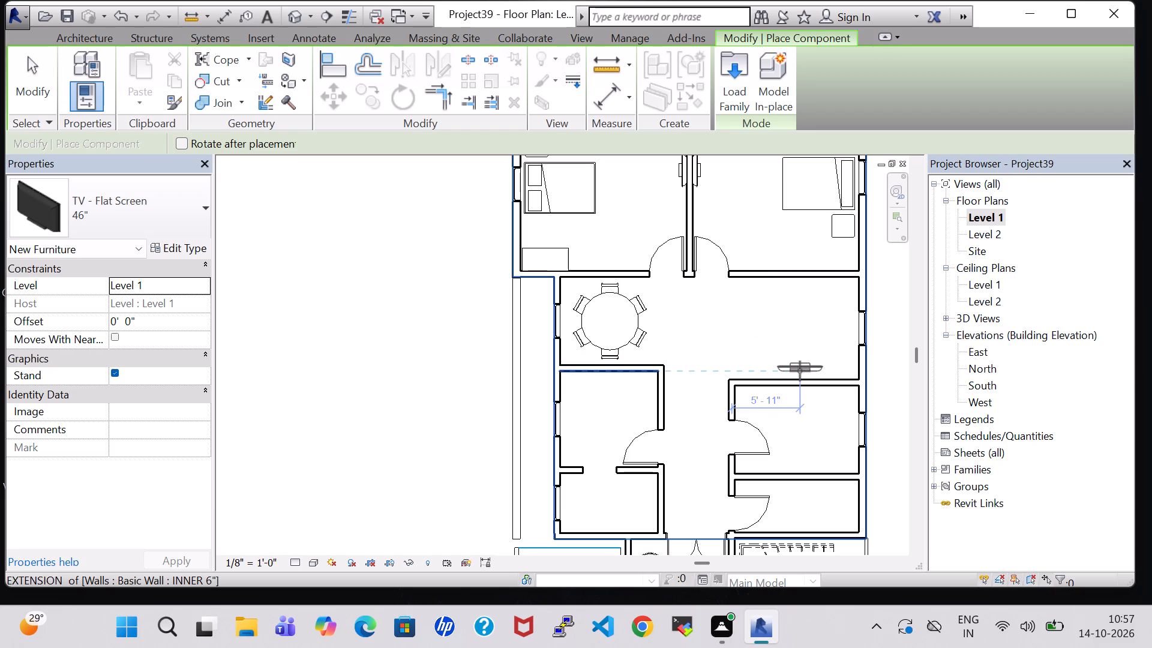
scroll(800, 371, "up", 5)
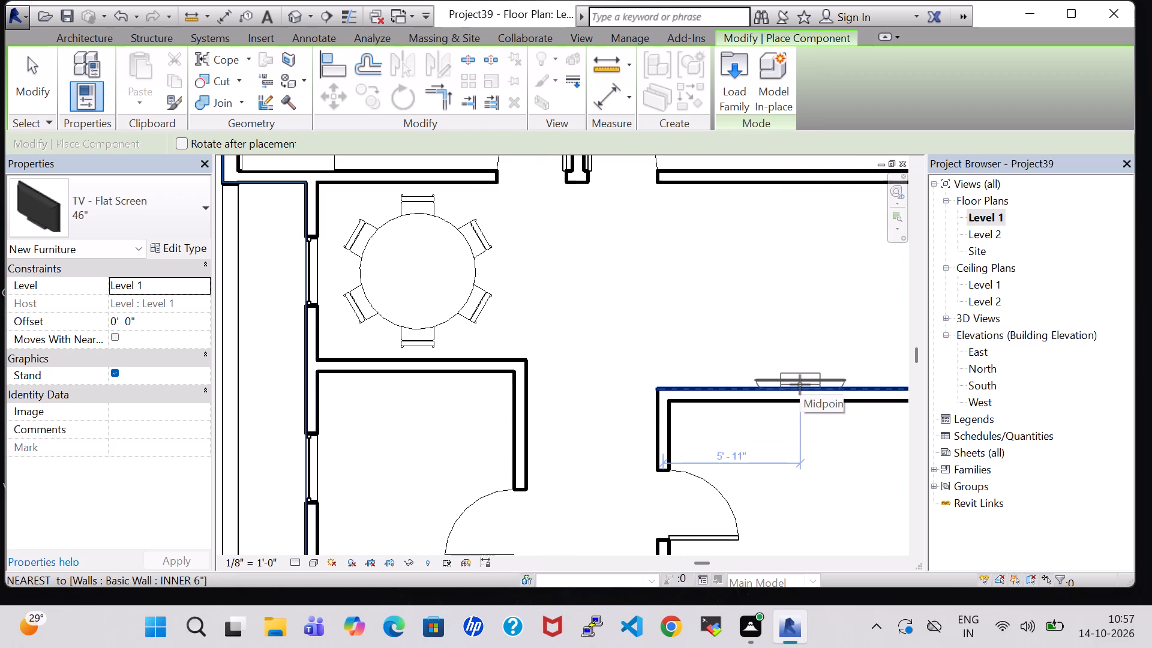
left_click(800, 385)
key("Escape")
key("Escape")
Load the Table-Ellipse family from the furniture library's Tables folder.
scroll(734, 293, "down", 2)
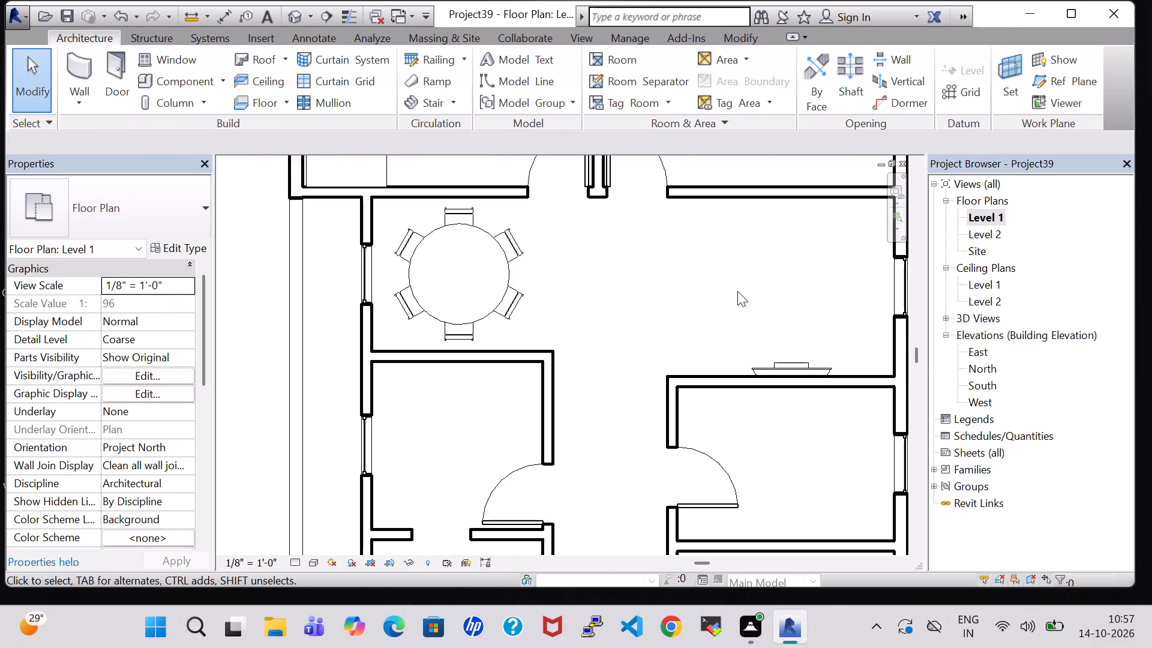
scroll(737, 291, "down", 3)
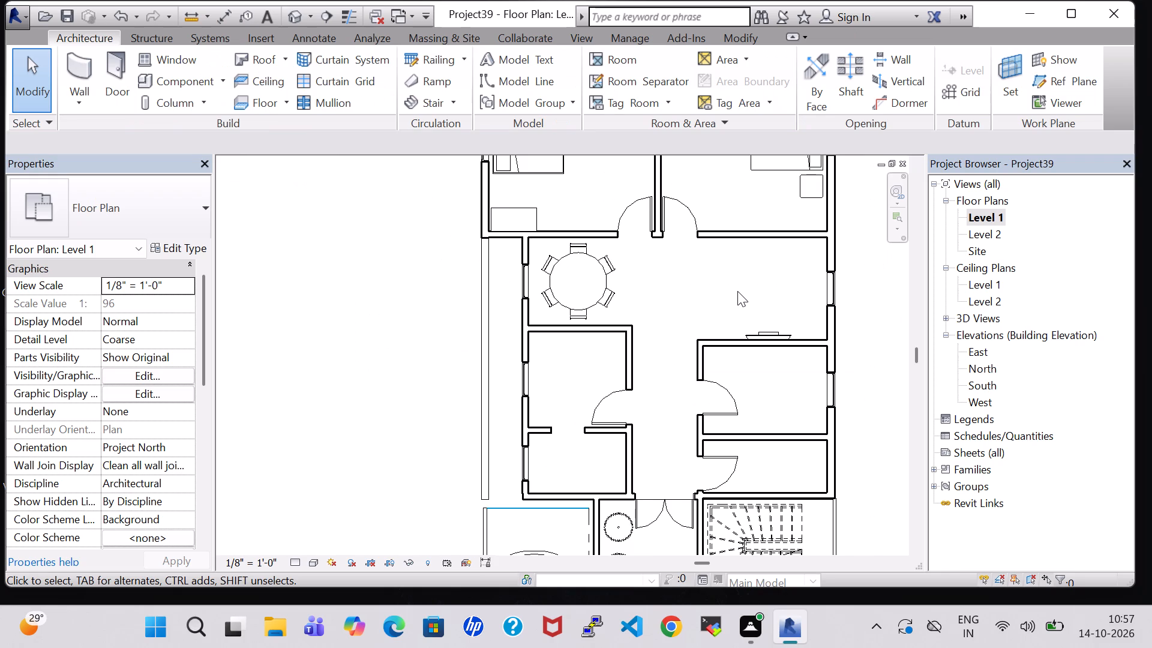
left_click(876, 302)
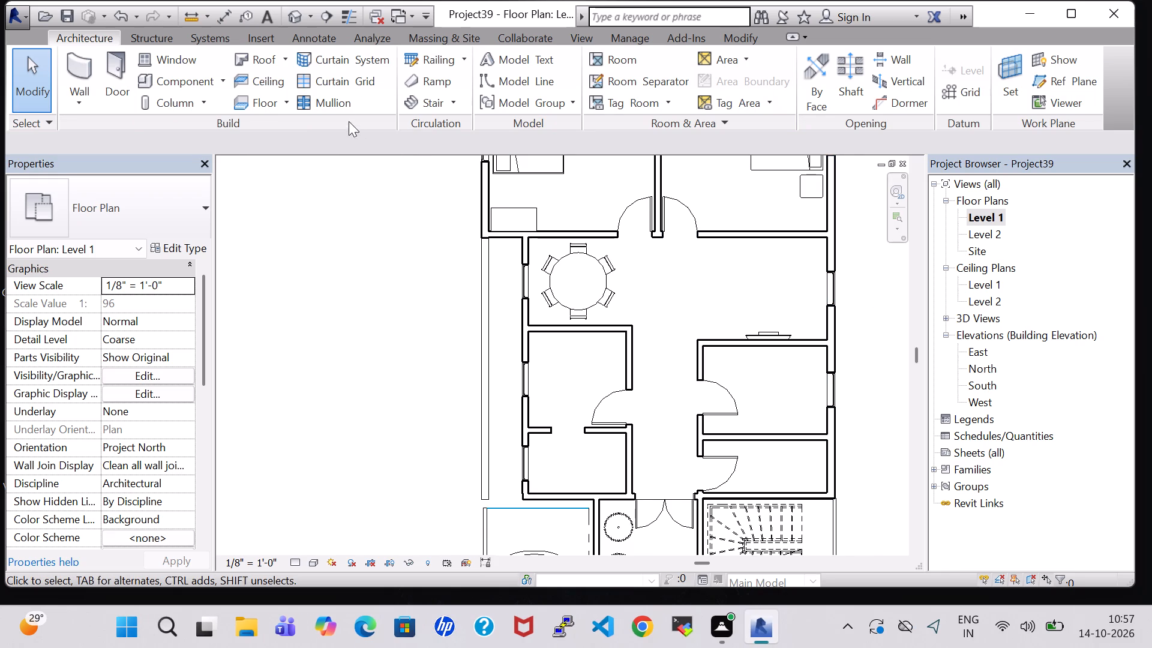
left_click(165, 82)
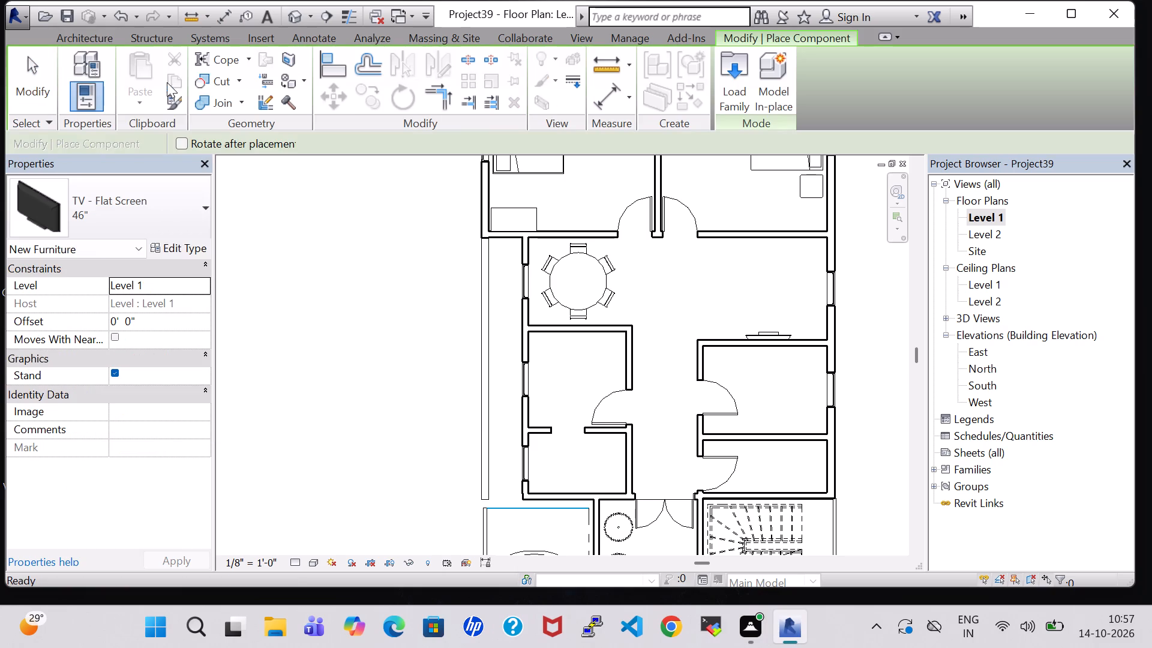
left_click(725, 87)
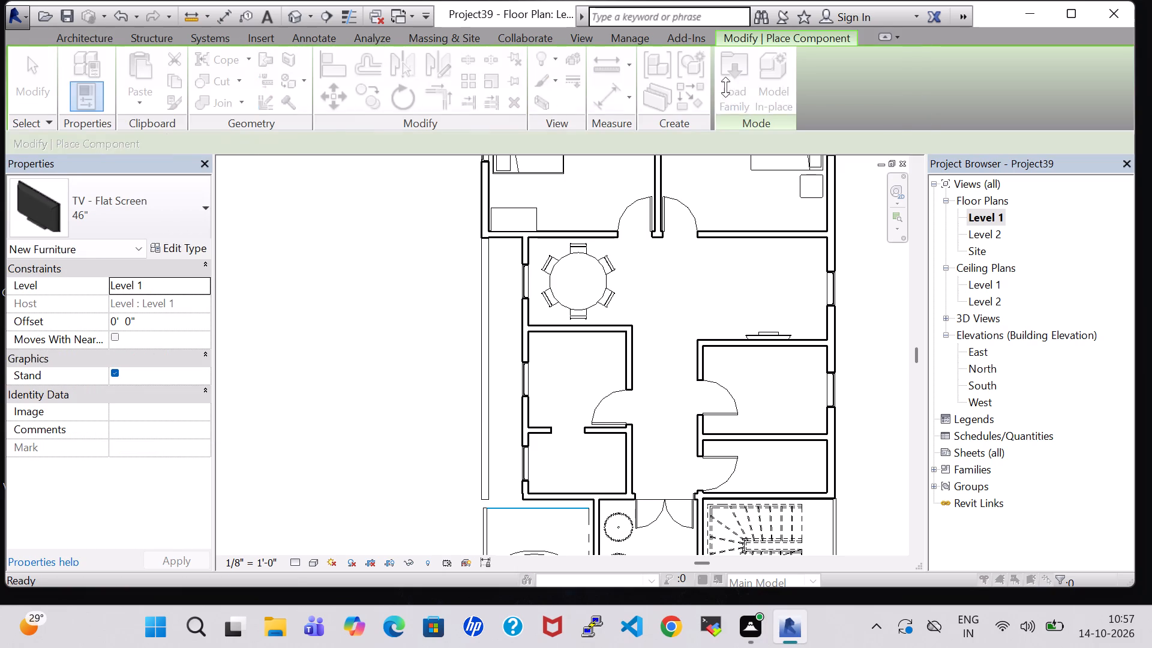
double_click(681, 422)
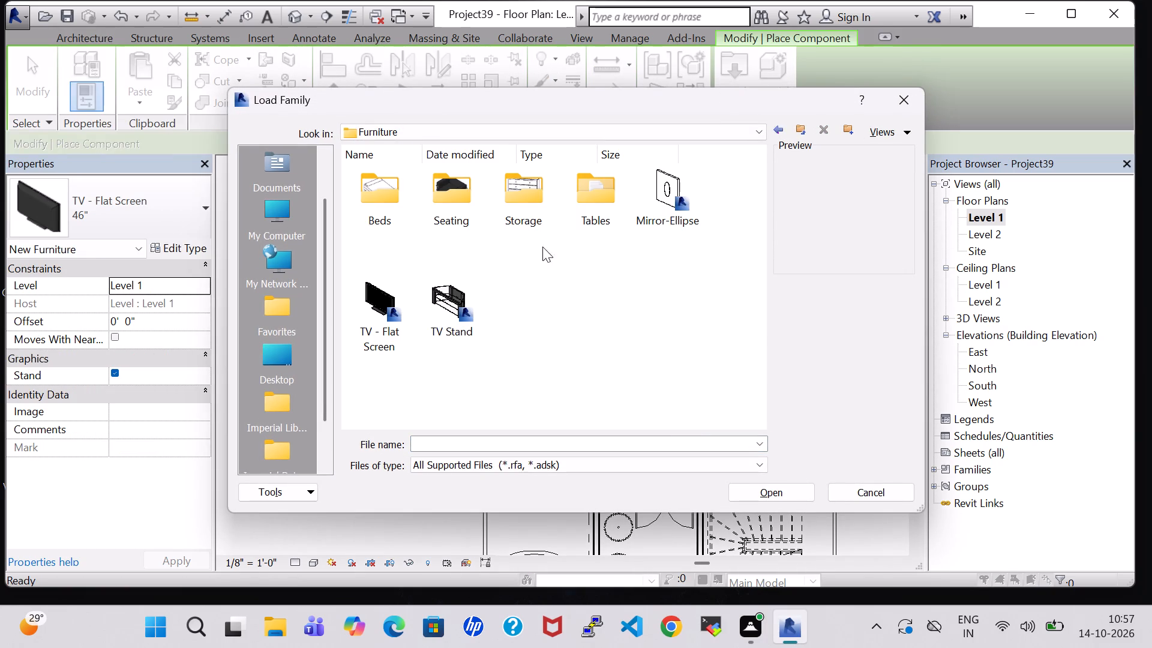
double_click(589, 217)
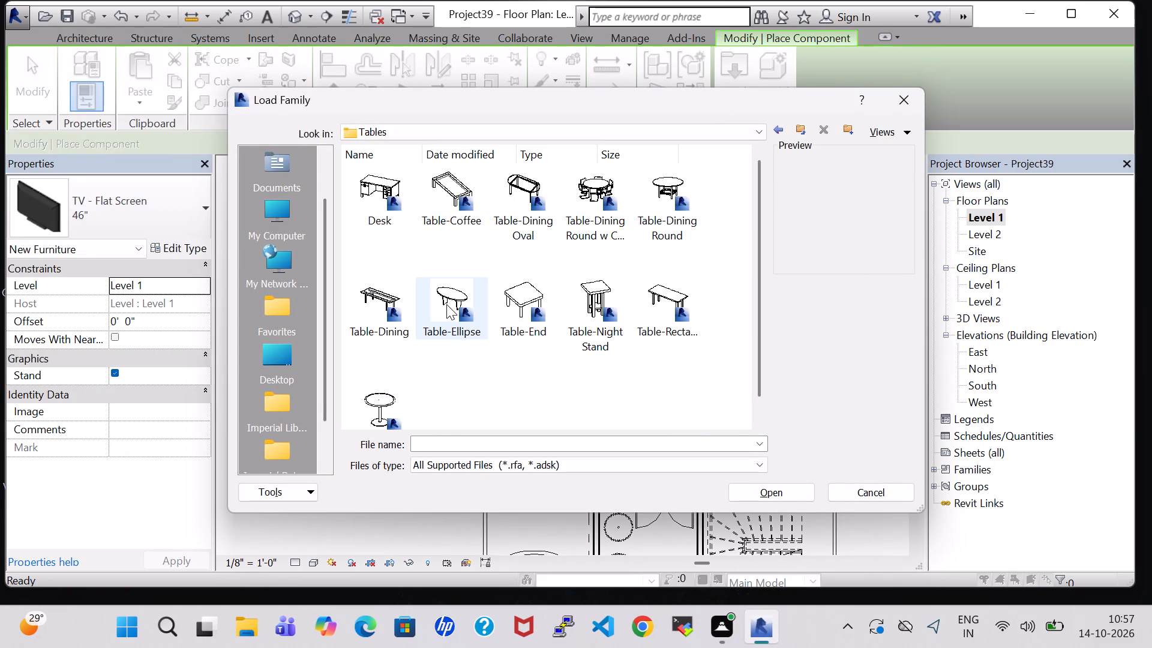
left_click(446, 304)
left_click(797, 491)
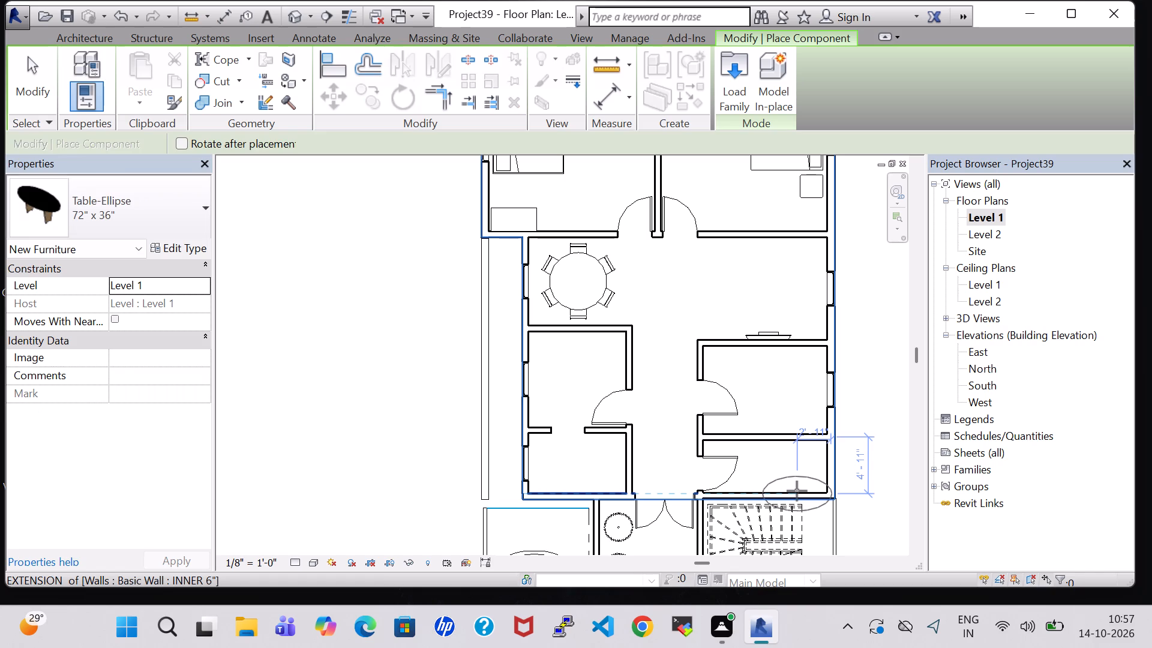
Place a 60" x 48" elliptical table north of the hall TV, in line with the dining table and about 6'-1" from the east wall.
left_click(176, 249)
left_click(725, 142)
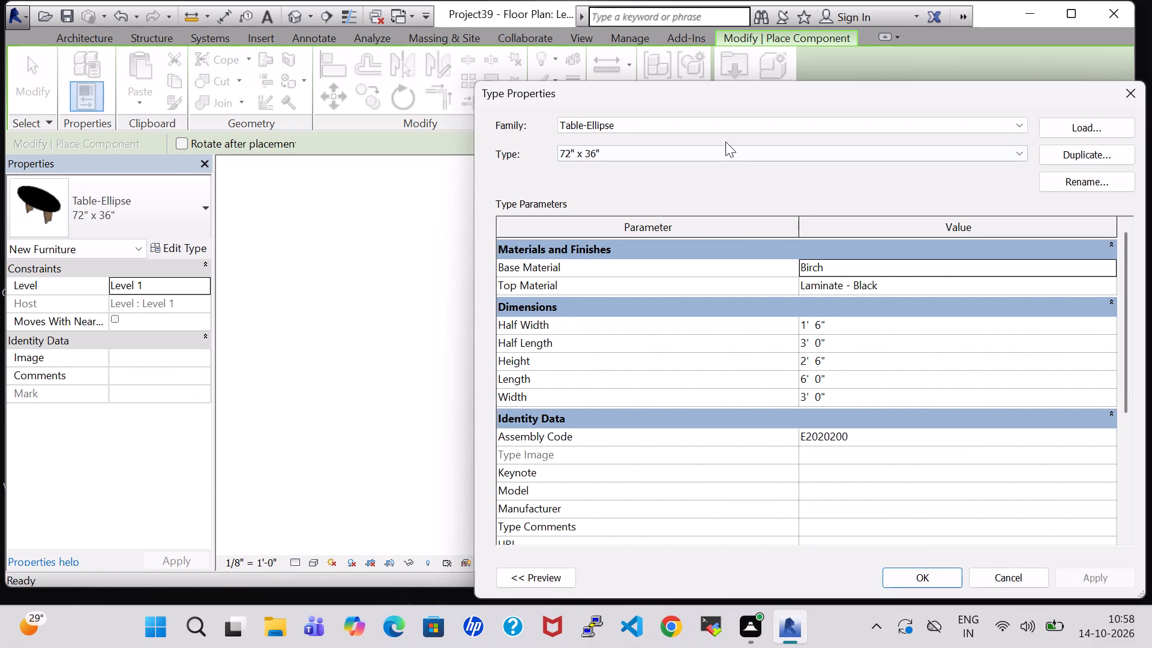
left_click(725, 145)
left_click(622, 155)
left_click(604, 170)
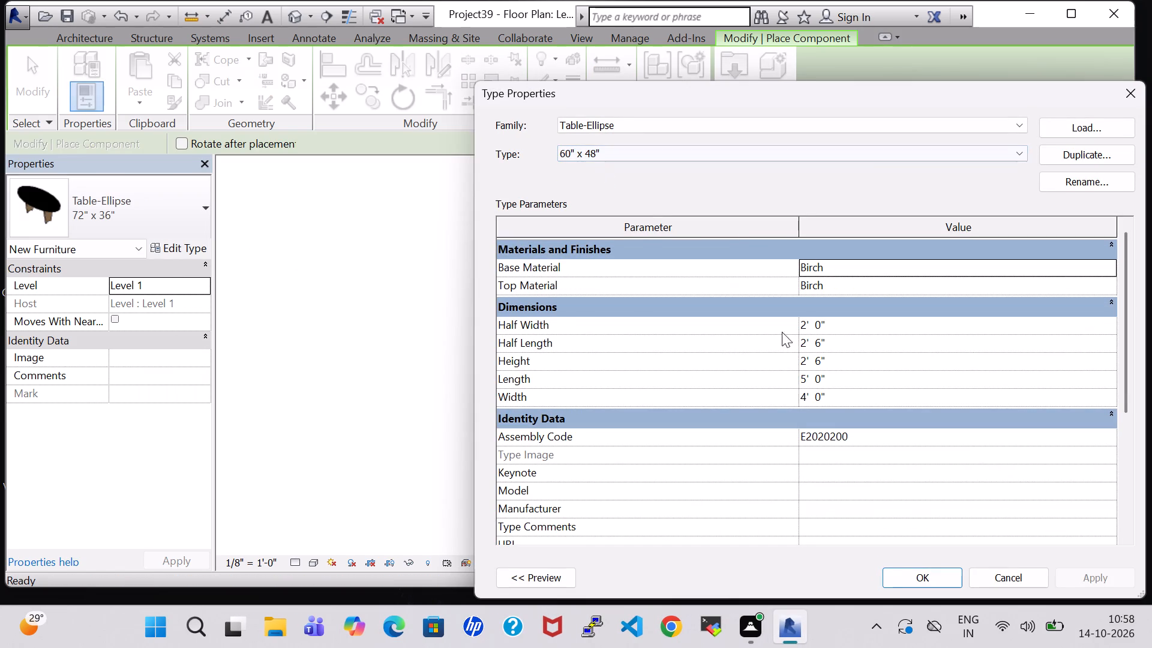
left_click(908, 575)
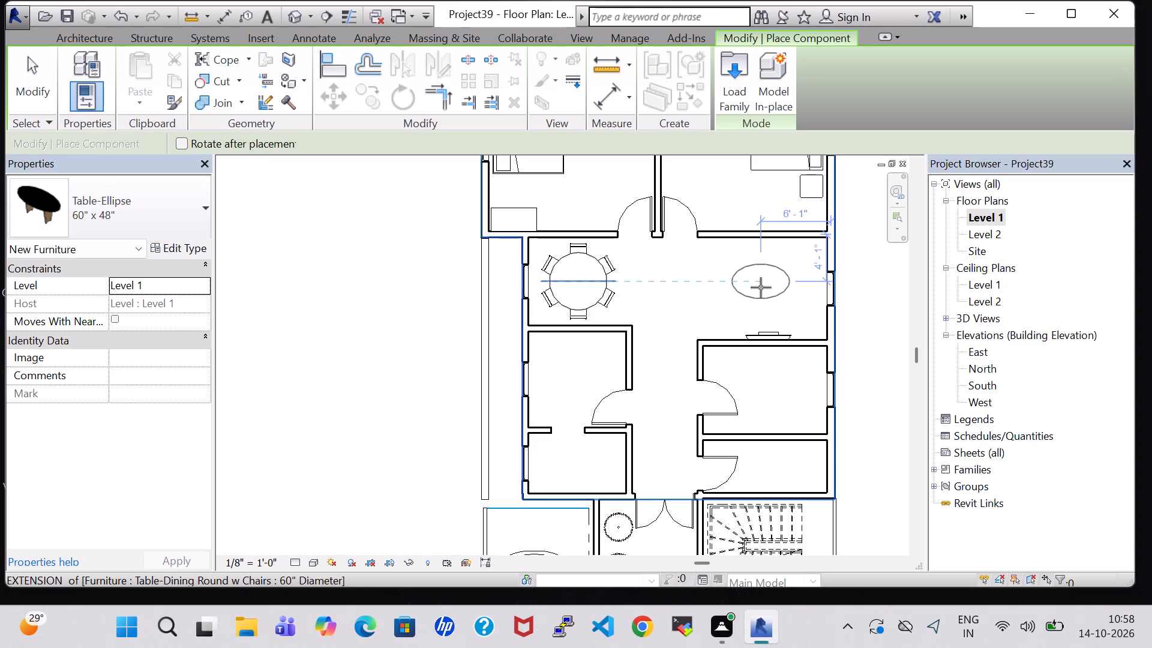
left_click(761, 287)
key("Escape")
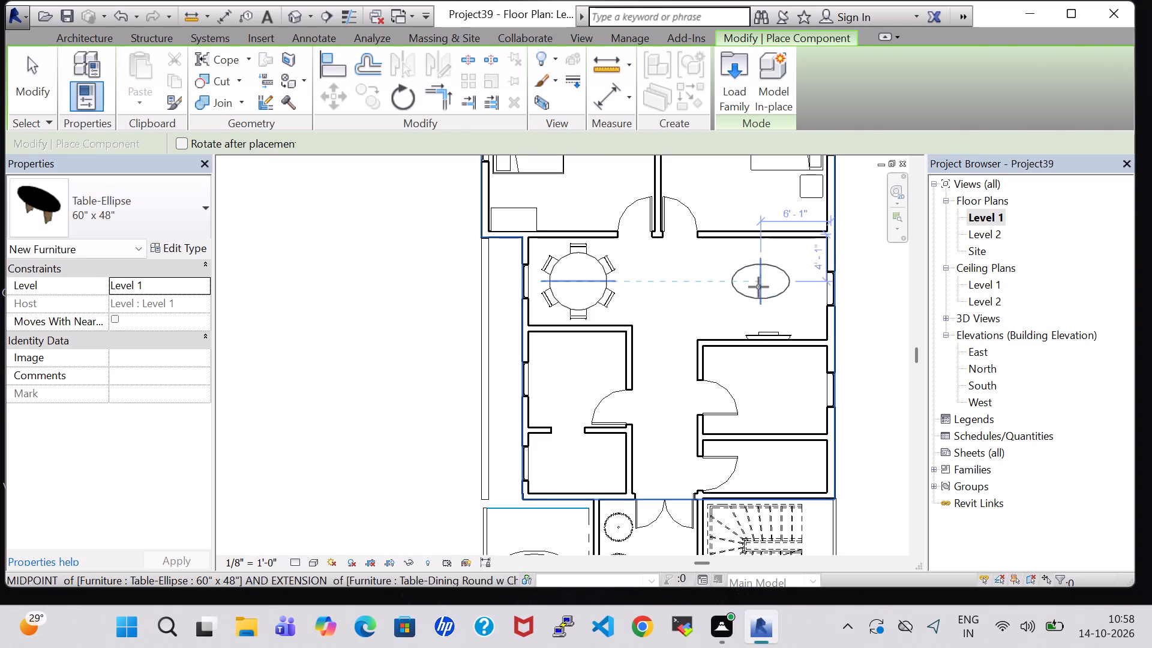
key("Escape")
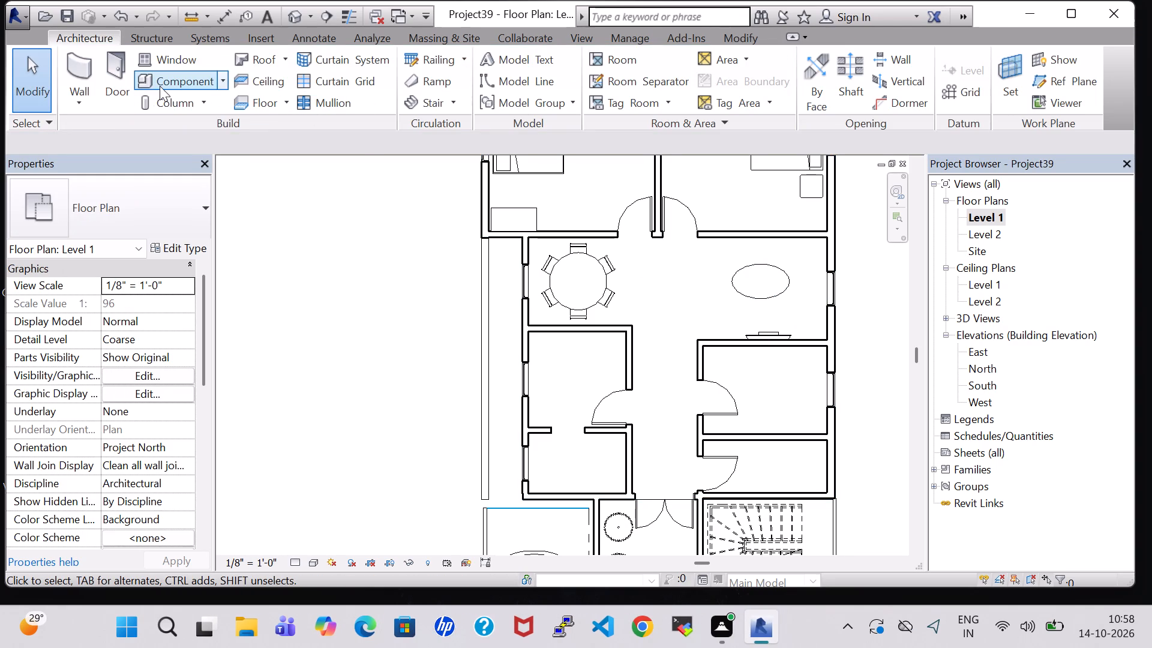
Load the Sofa-Corbu family from the furniture library's Seating folder.
left_click(160, 86)
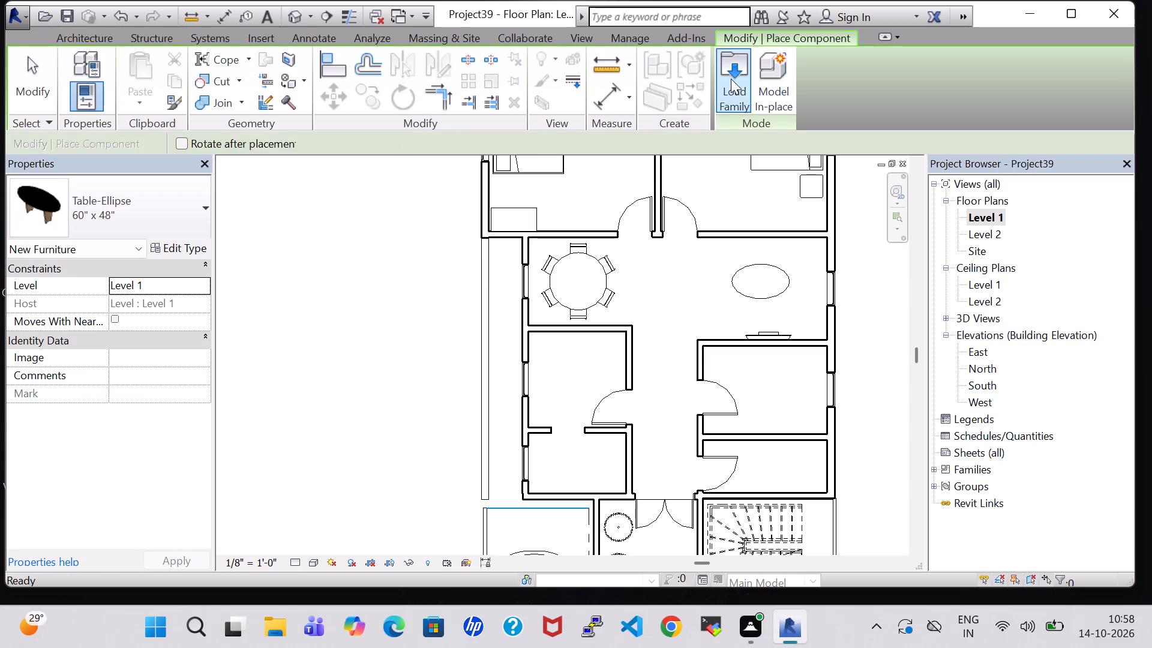
left_click(731, 79)
scroll(686, 290, "down", 1)
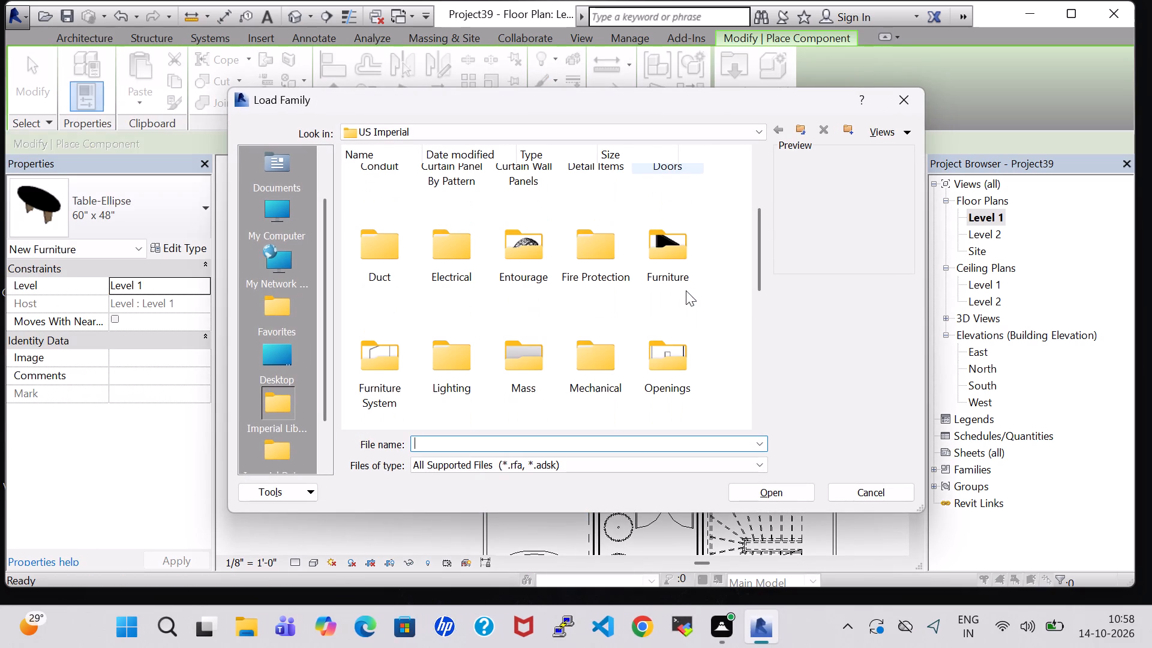
double_click(660, 253)
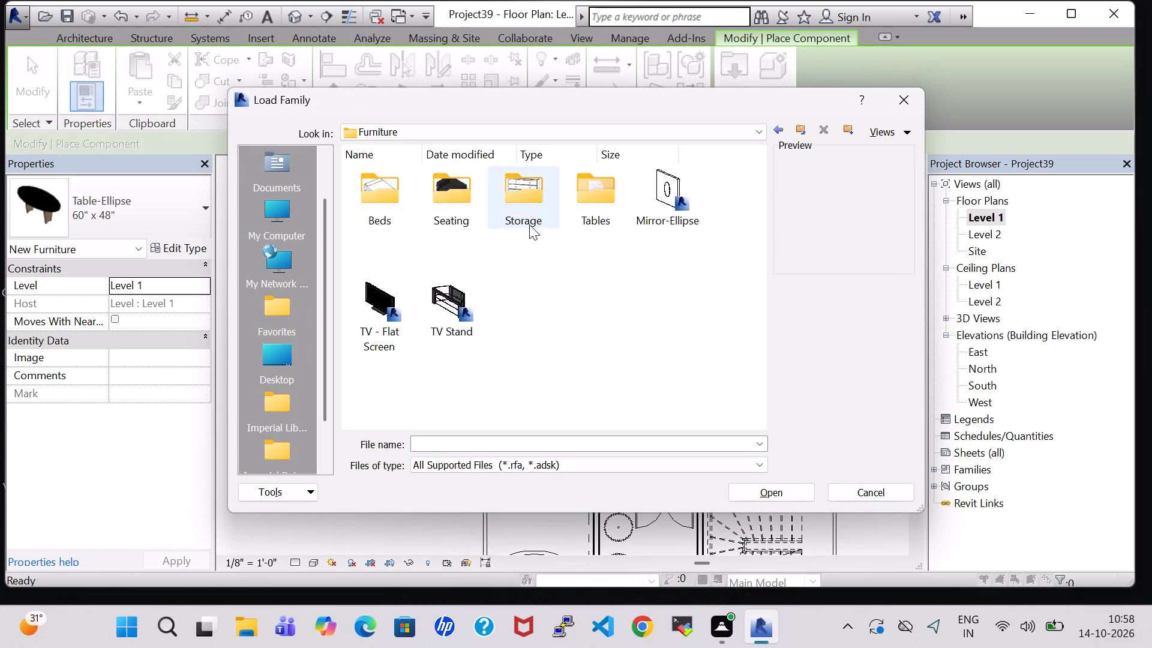
double_click(464, 220)
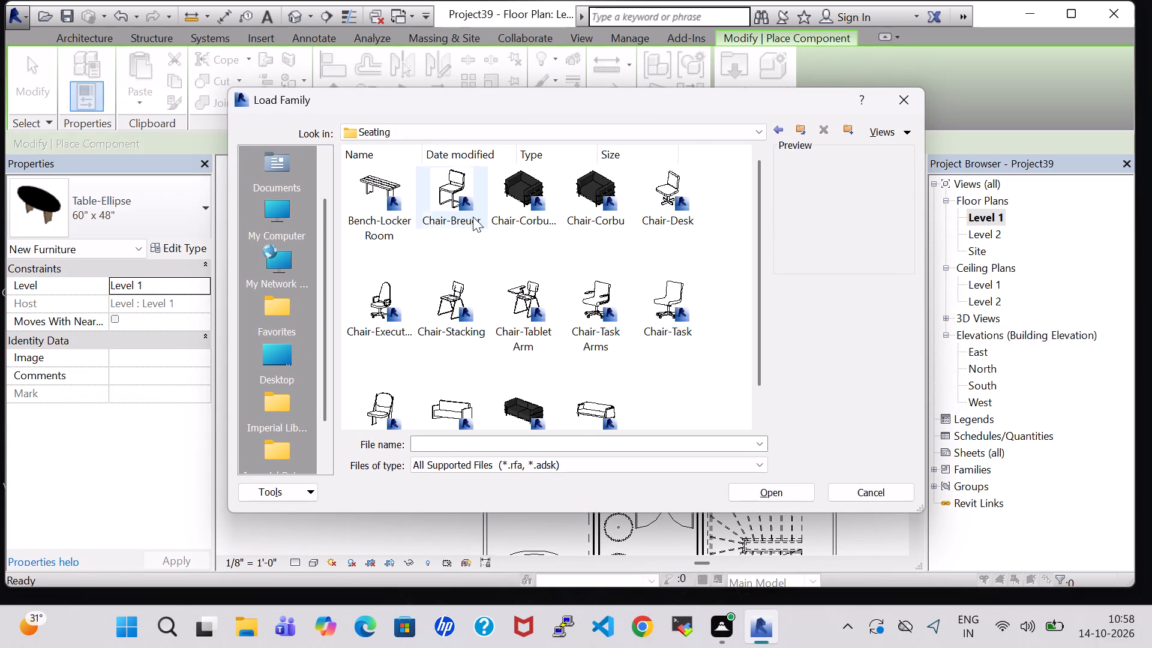
scroll(521, 323, "down", 1)
left_click(521, 367)
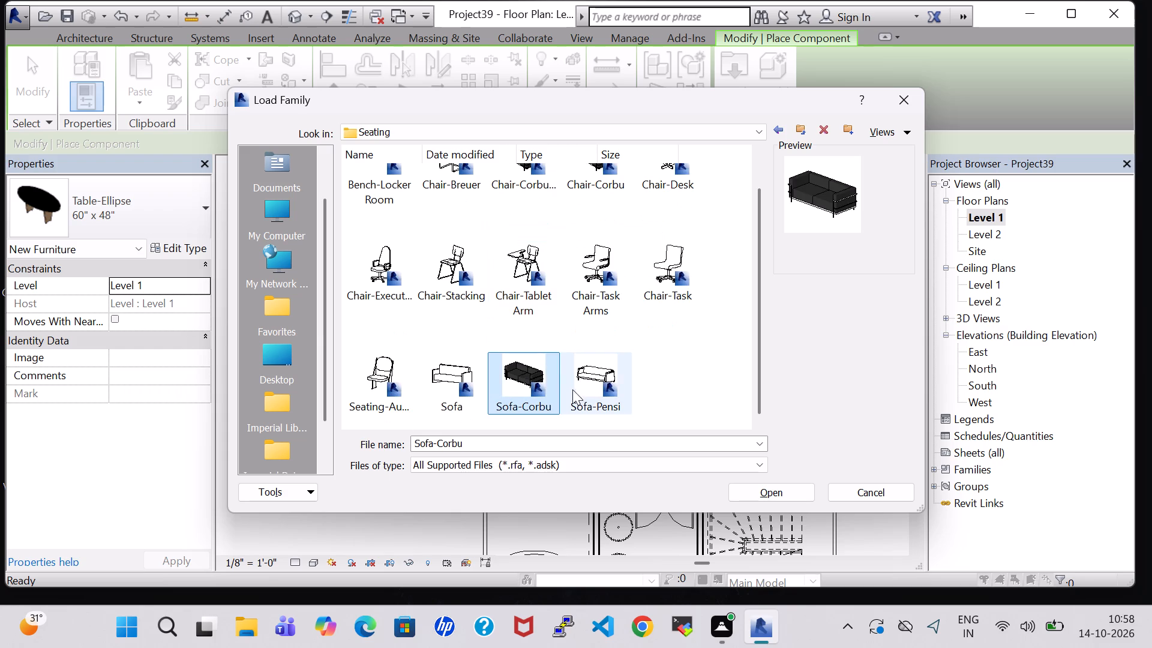
left_click(762, 494)
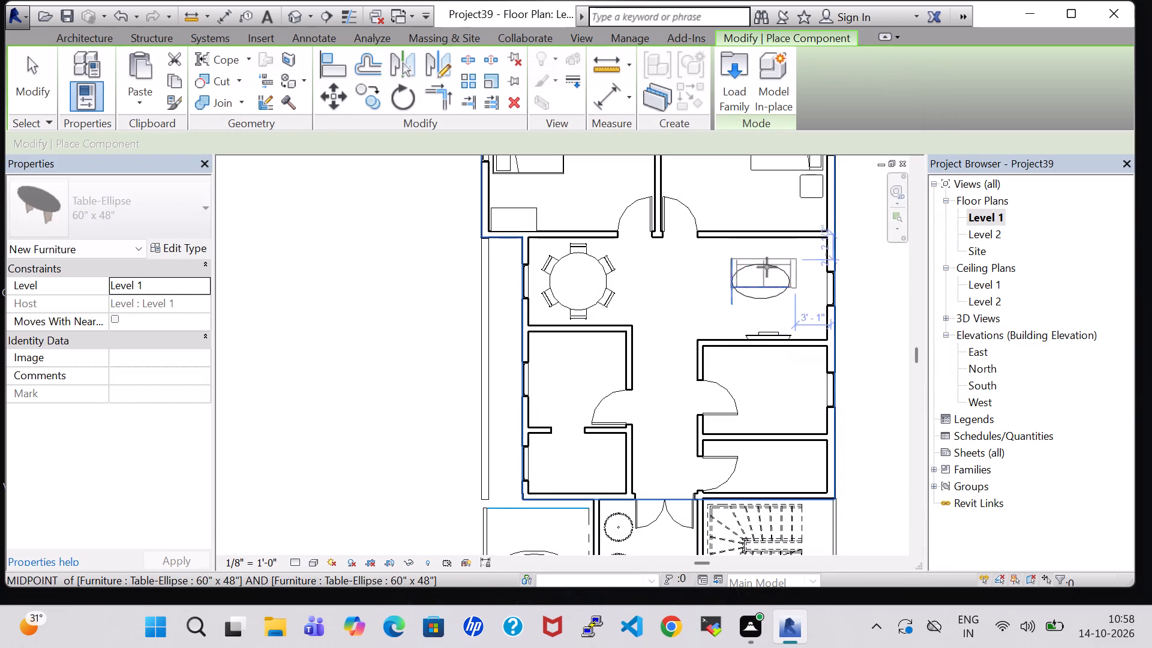
Place the Sofa-Corbu between the elliptical table and the hall's east wall, facing west, about 2'-8" north of the south wall.
key("space")
key("space")
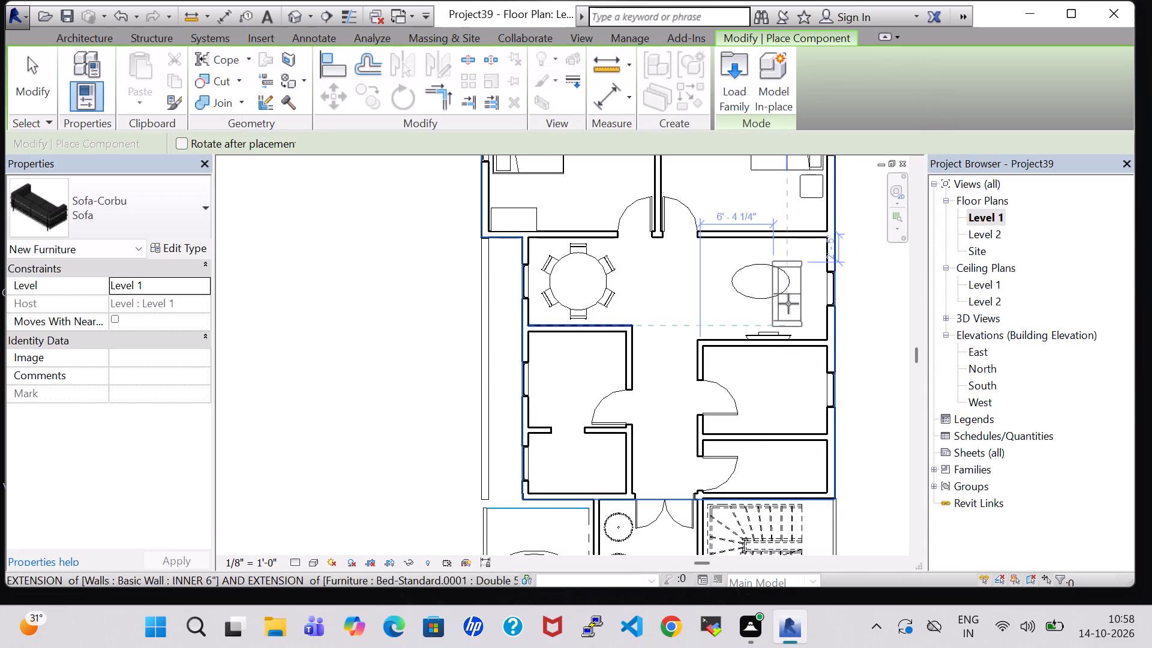
key("space")
key("space")
key("space")
key("space")
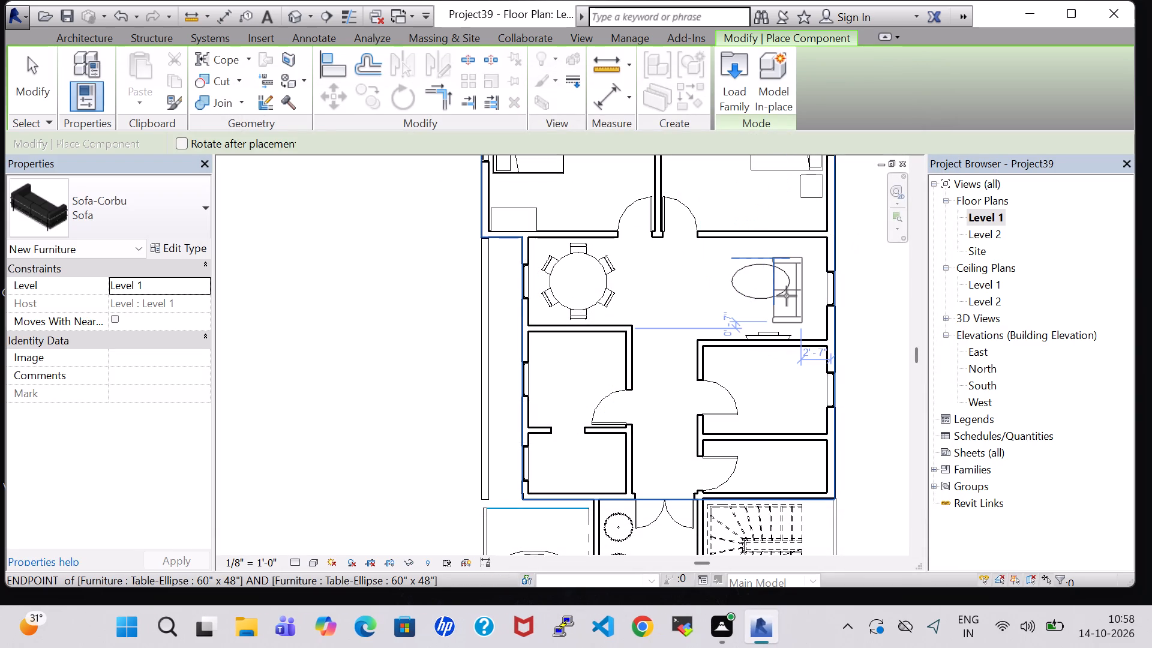
scroll(814, 293, "up", 2)
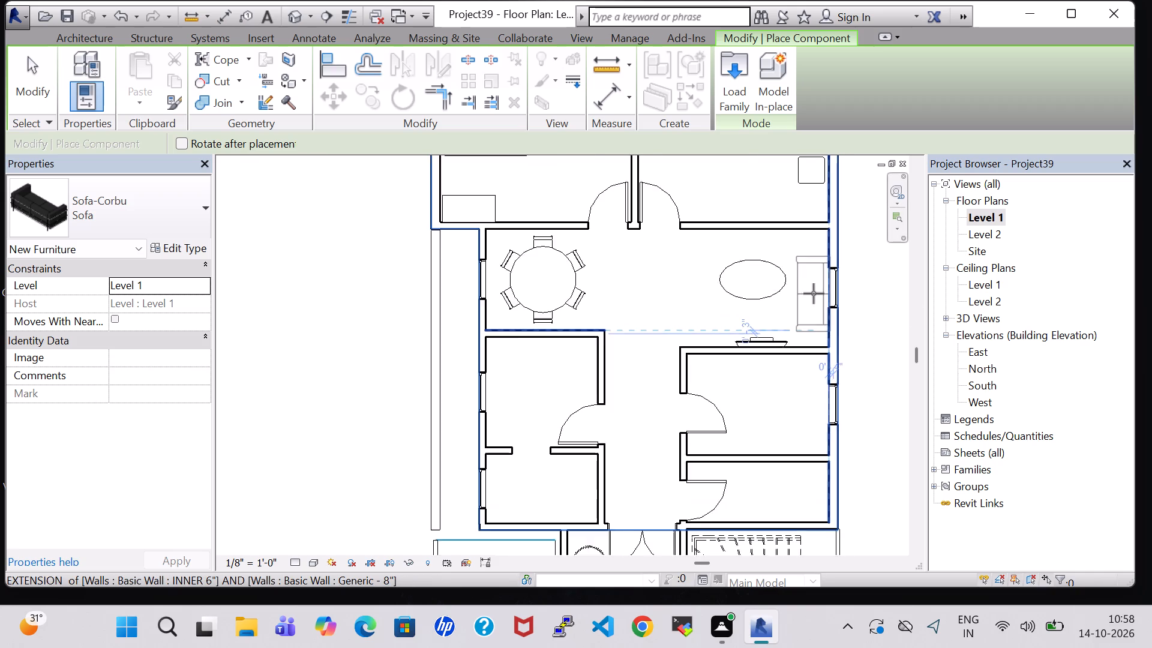
scroll(814, 293, "up", 2)
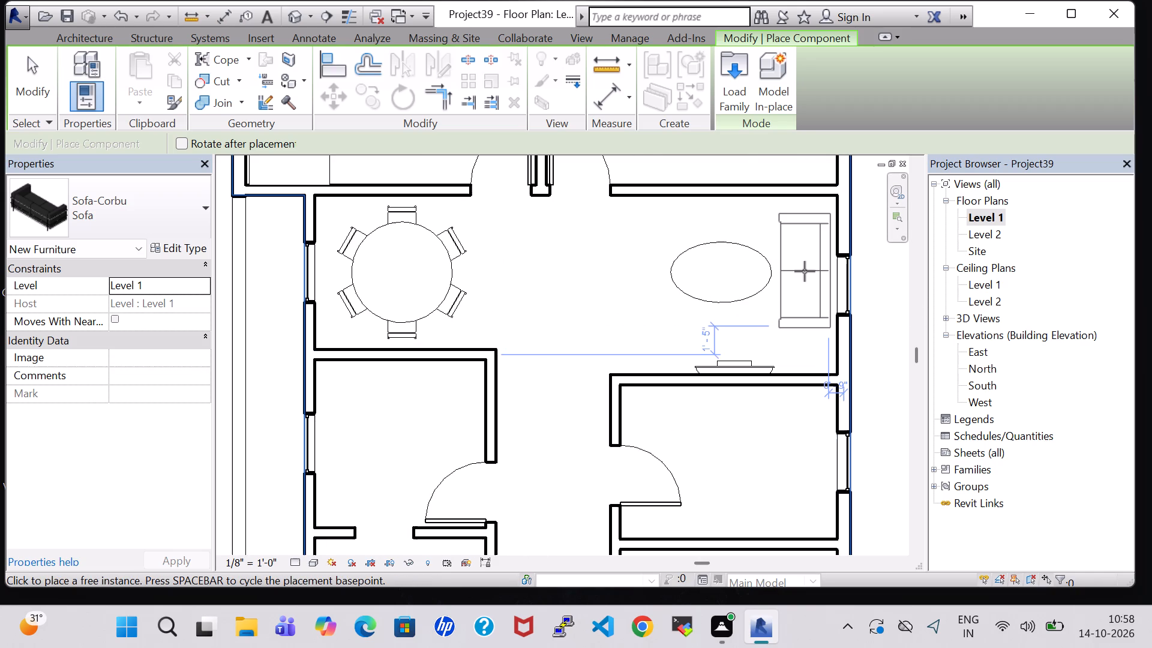
left_click(805, 271)
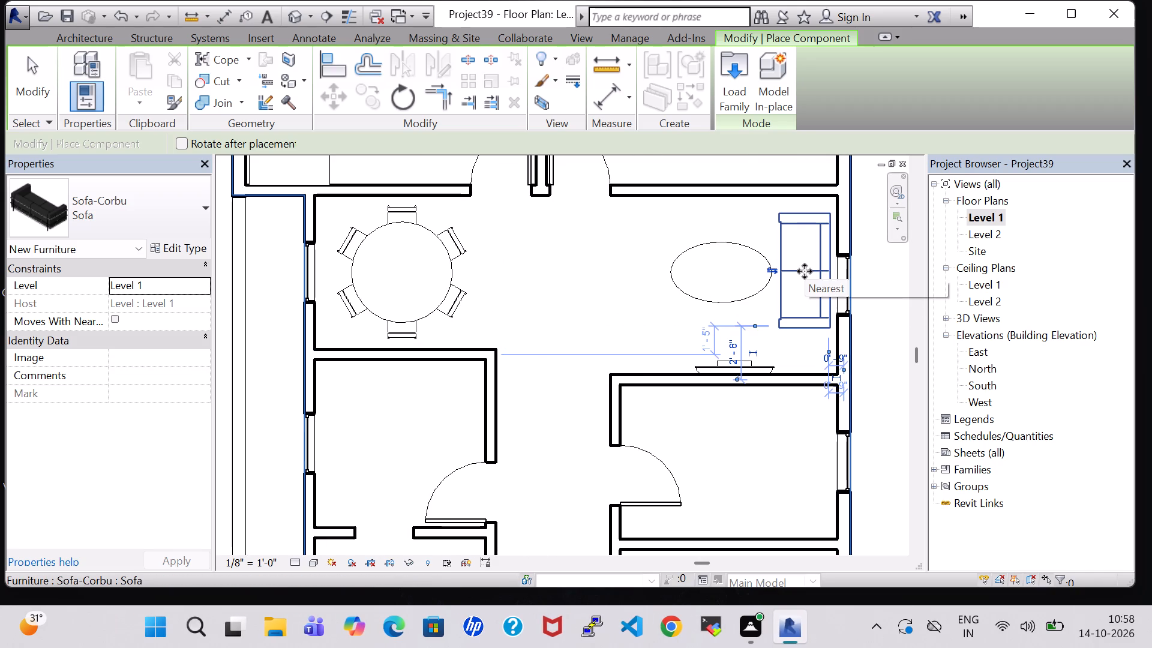
key("Escape")
key("Escape")
Load the Chair-Corbu.0001 family from the furniture library's Seating folder.
left_click(187, 77)
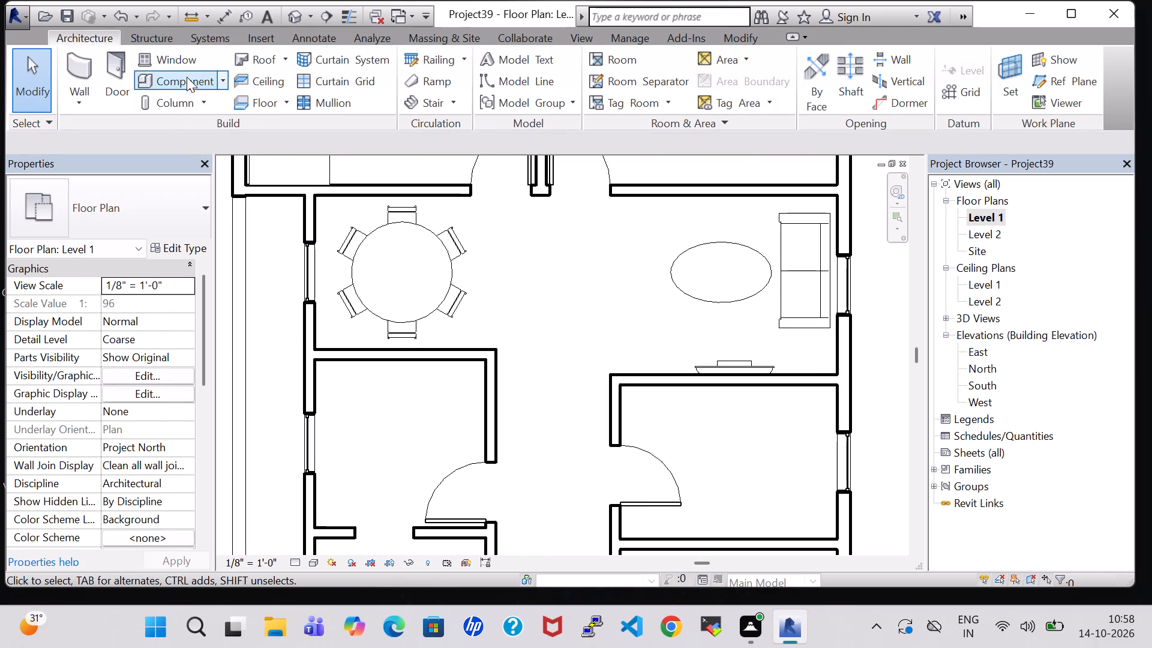
left_click(736, 89)
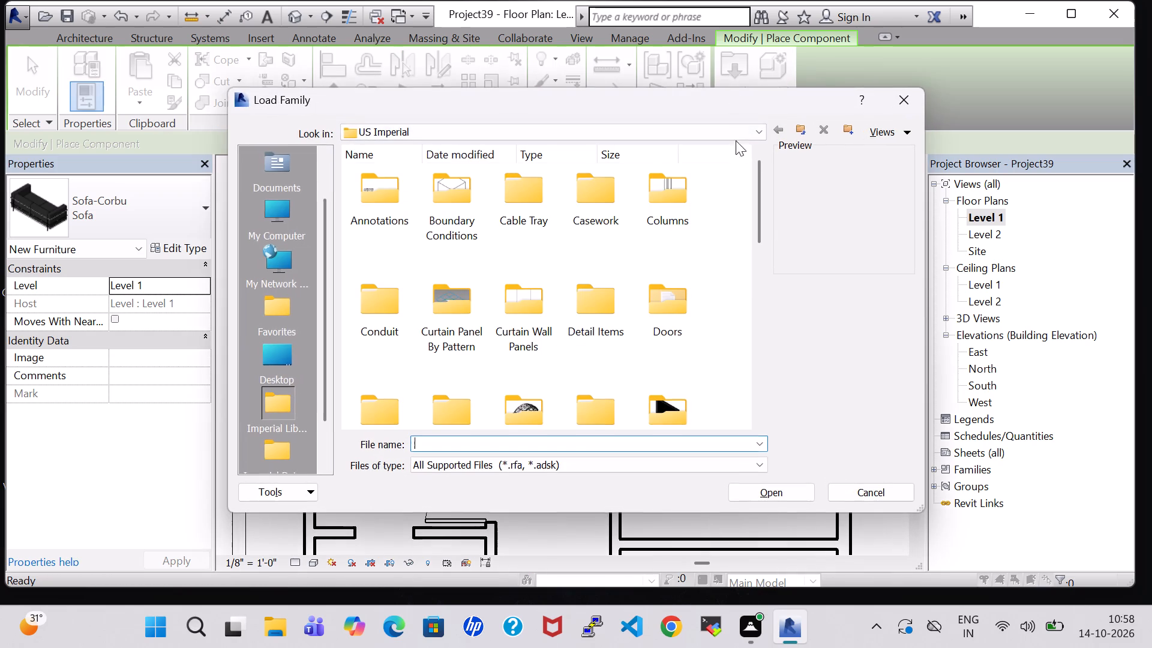
double_click(658, 413)
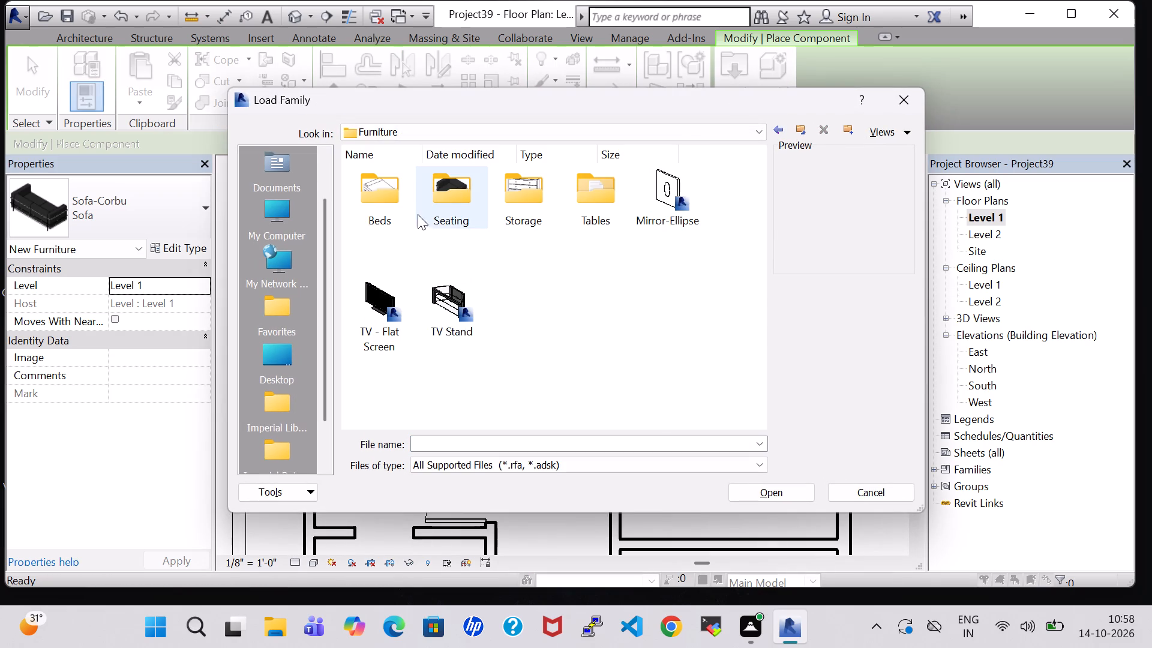
double_click(454, 198)
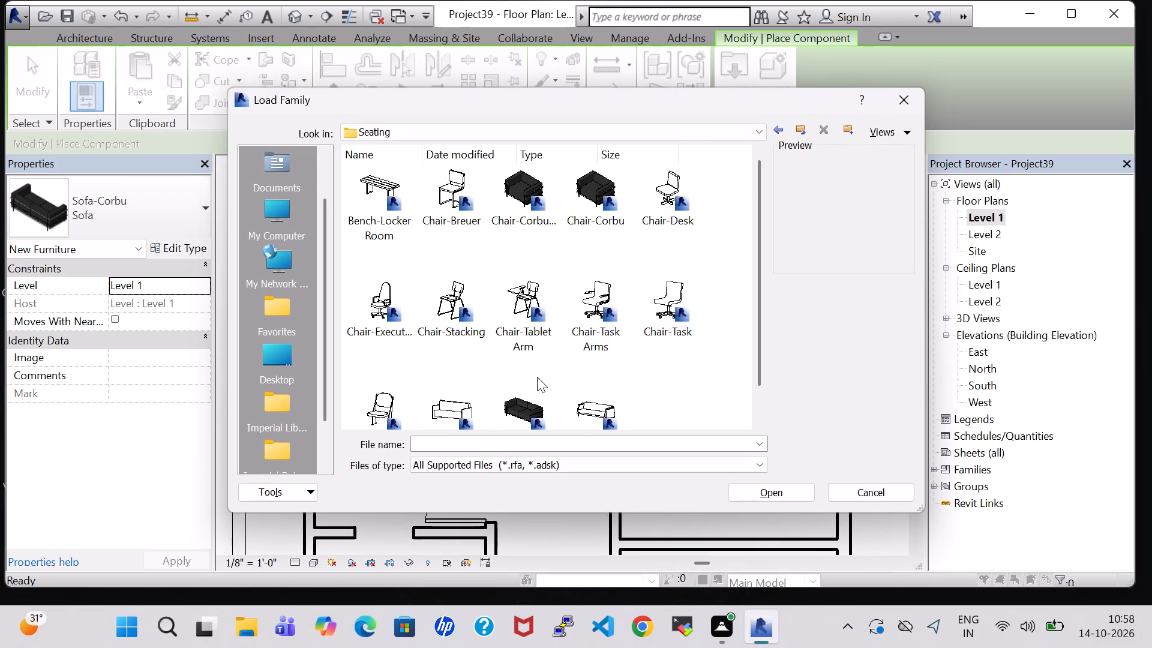
scroll(537, 377, "down", 1)
left_click(507, 173)
left_click(774, 487)
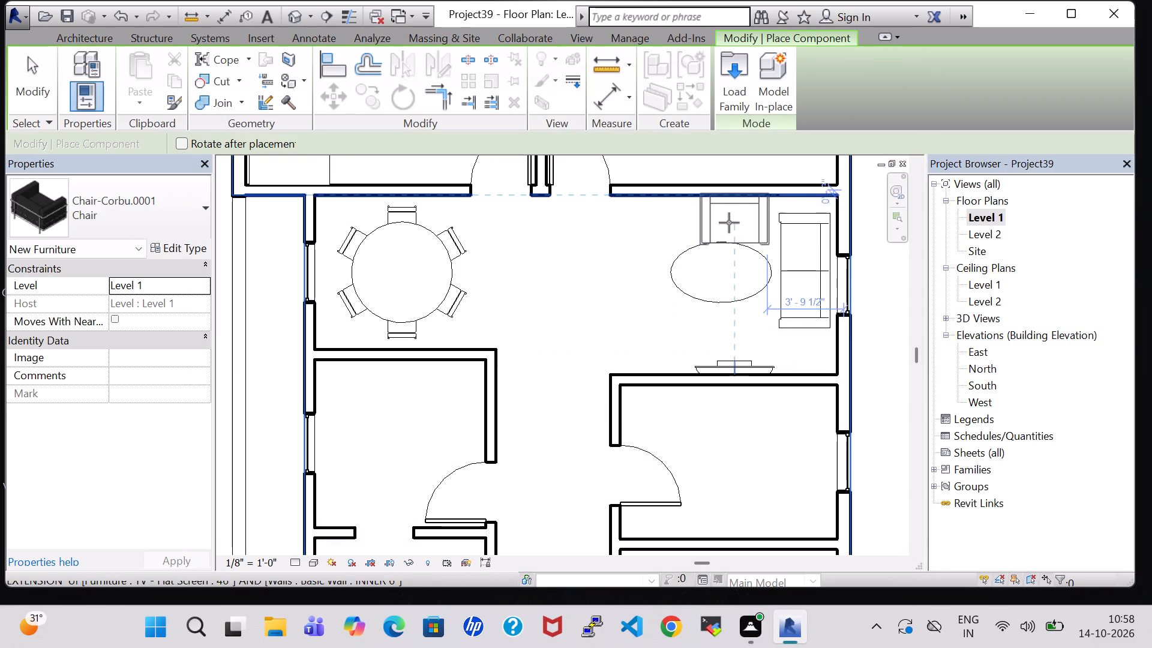
Place the Corbu chair against the hall's north wall, above the elliptical table and about 4'-5 1/2" from the east wall.
left_click(727, 221)
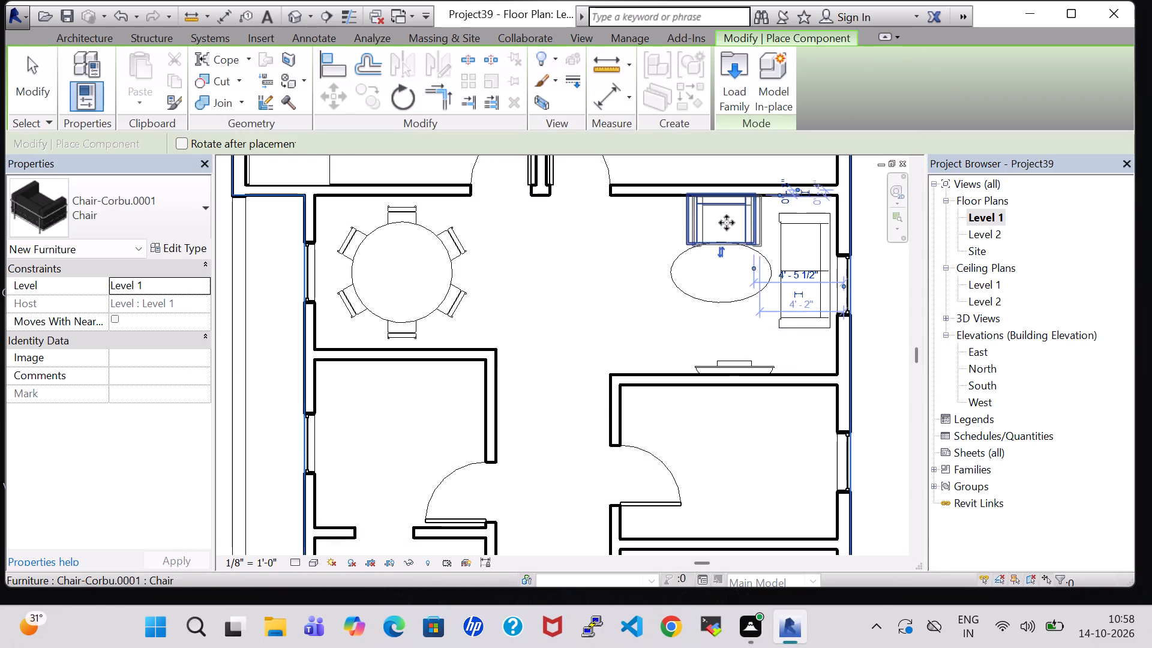
key("Escape")
key("Escape")
Nudge the elliptical table slightly south, away from the Corbu chair.
left_click(734, 293)
left_click(734, 301)
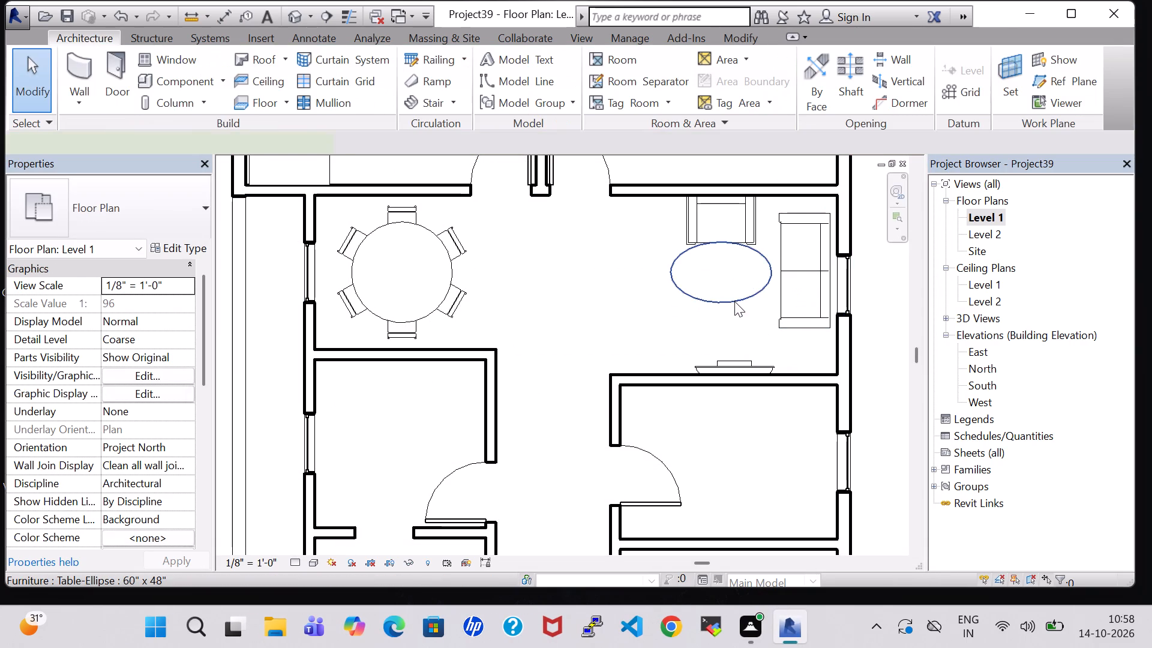
key("Down")
key("Down")
key("Down")
left_click(745, 328)
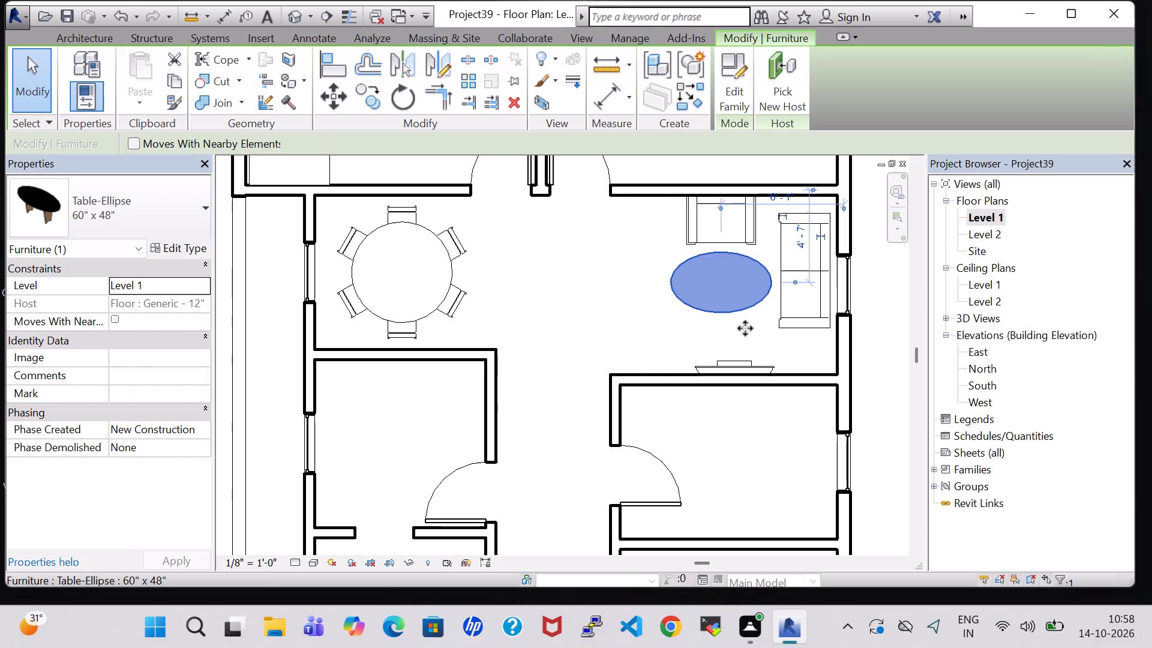
left_click(638, 293)
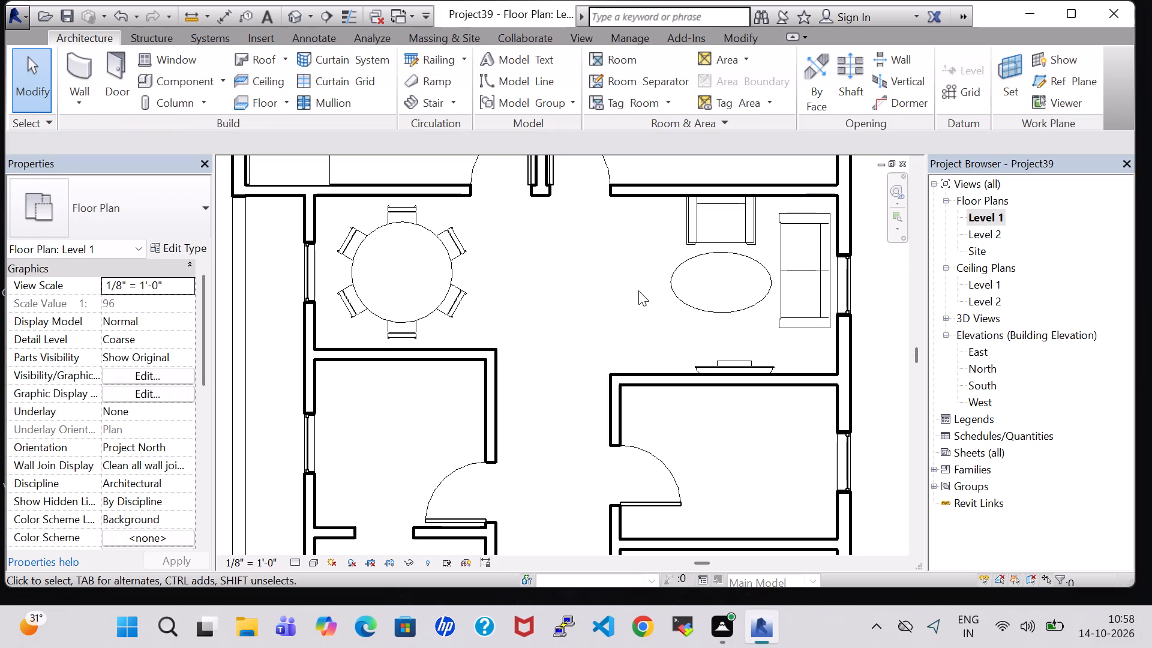
Open the 3D view and examine the furniture arrangement in the hall around the elliptical table, sofa and chair.
scroll(638, 292, "down", 2)
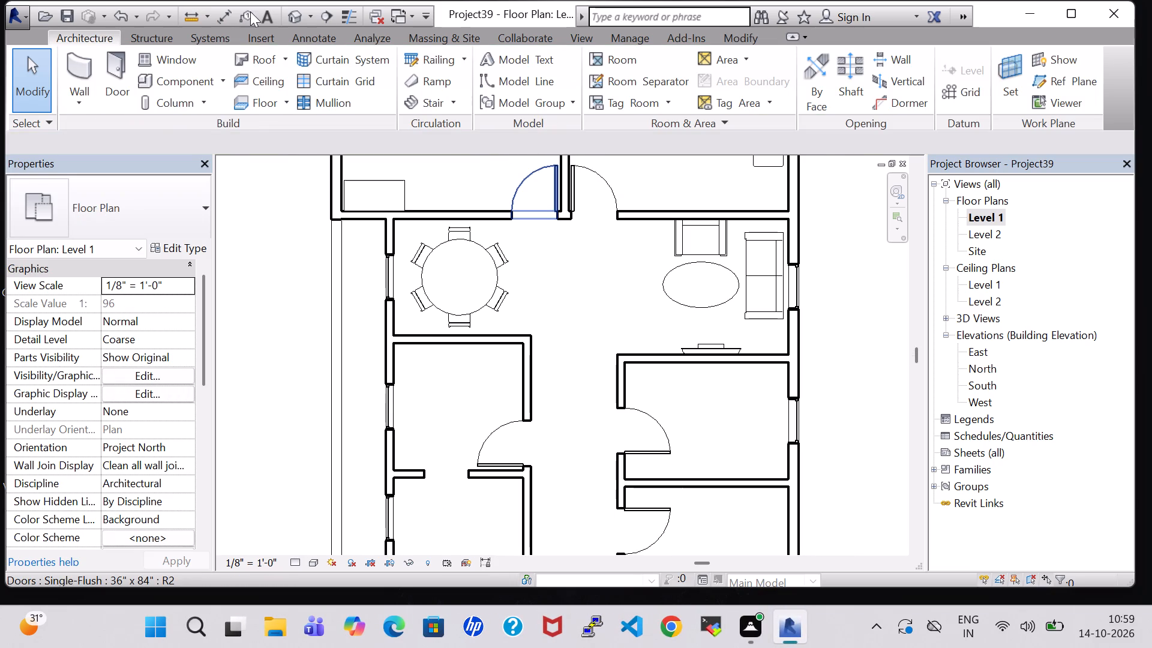
left_click(296, 14)
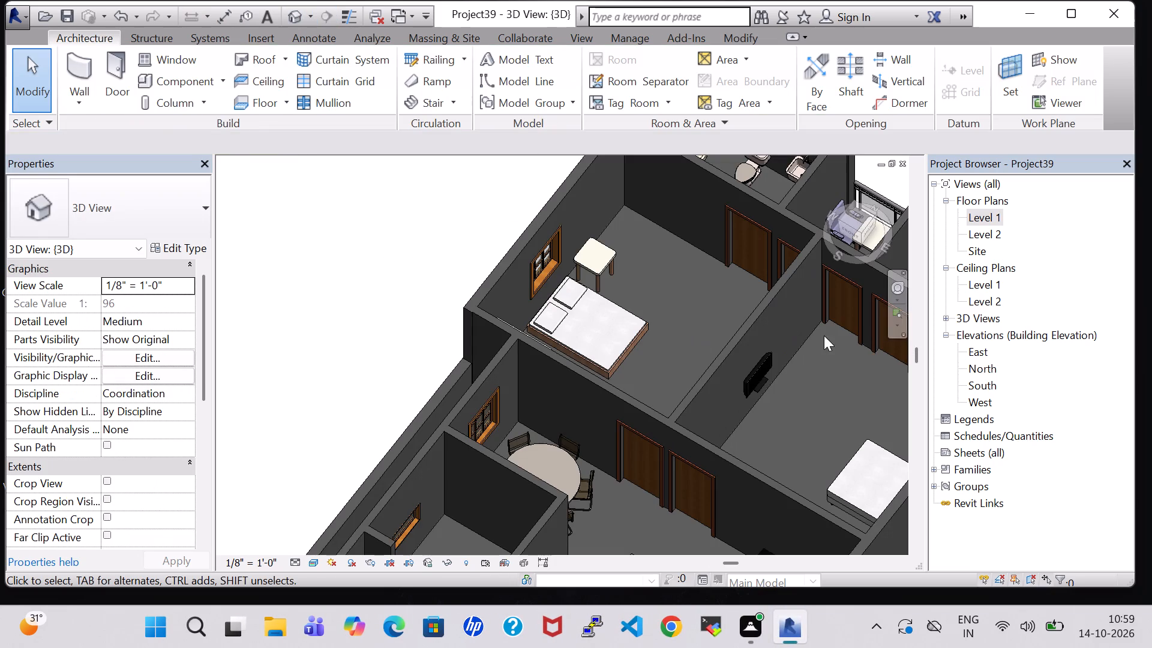
middle_click_drag(799, 386, 745, 393)
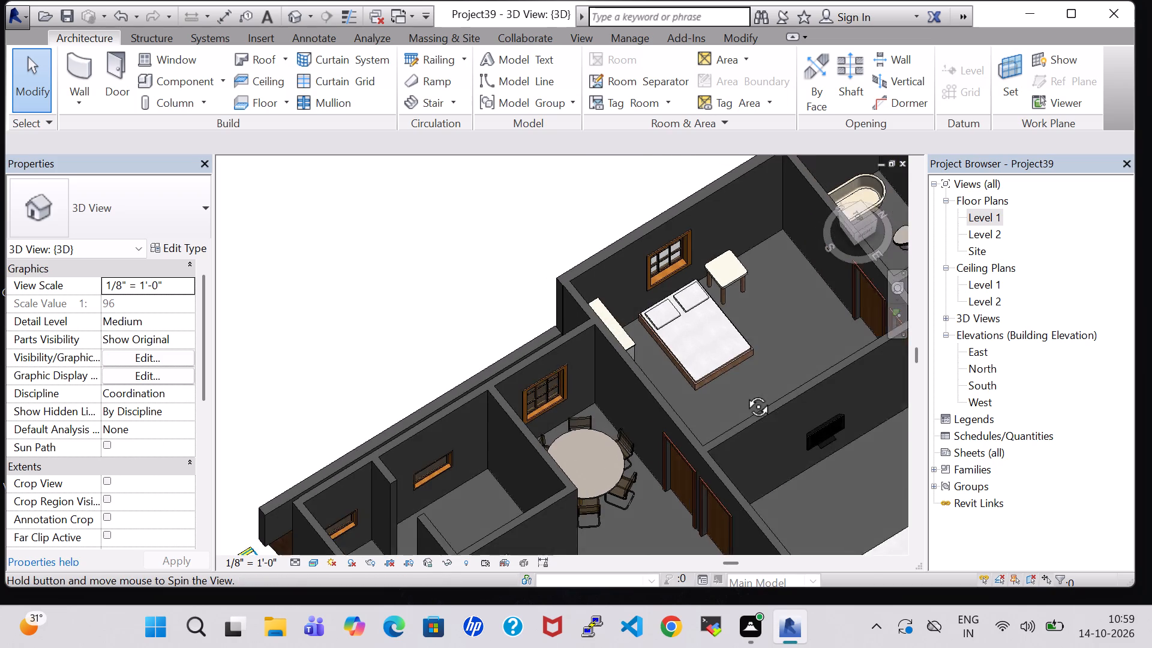
middle_click_drag(745, 393, 746, 394)
middle_click_drag(659, 508, 595, 431)
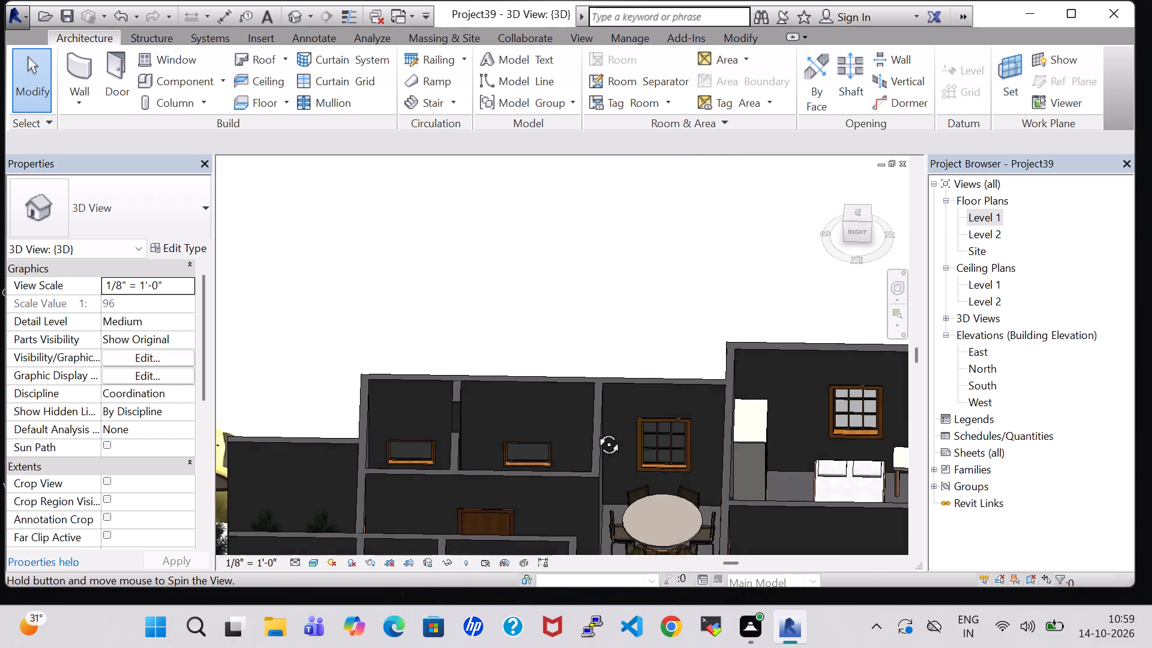
middle_click_drag(595, 431, 770, 451)
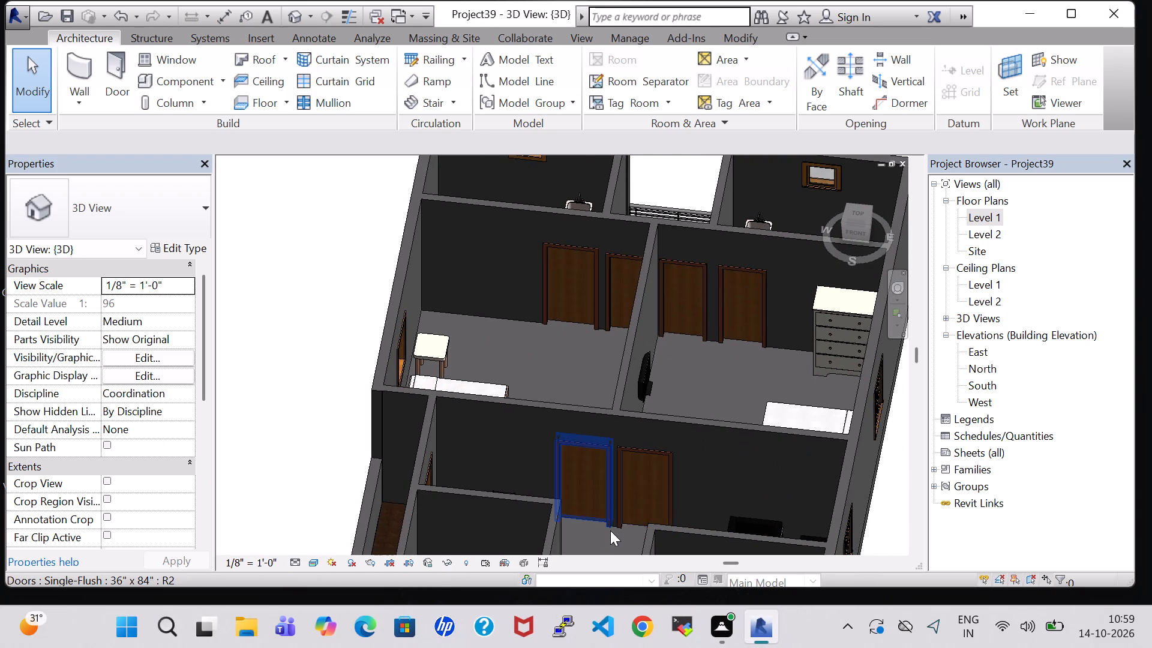
middle_click_drag(610, 530, 635, 453)
scroll(610, 530, "up", 1, "shift")
middle_click_drag(612, 219, 663, 338, "shift")
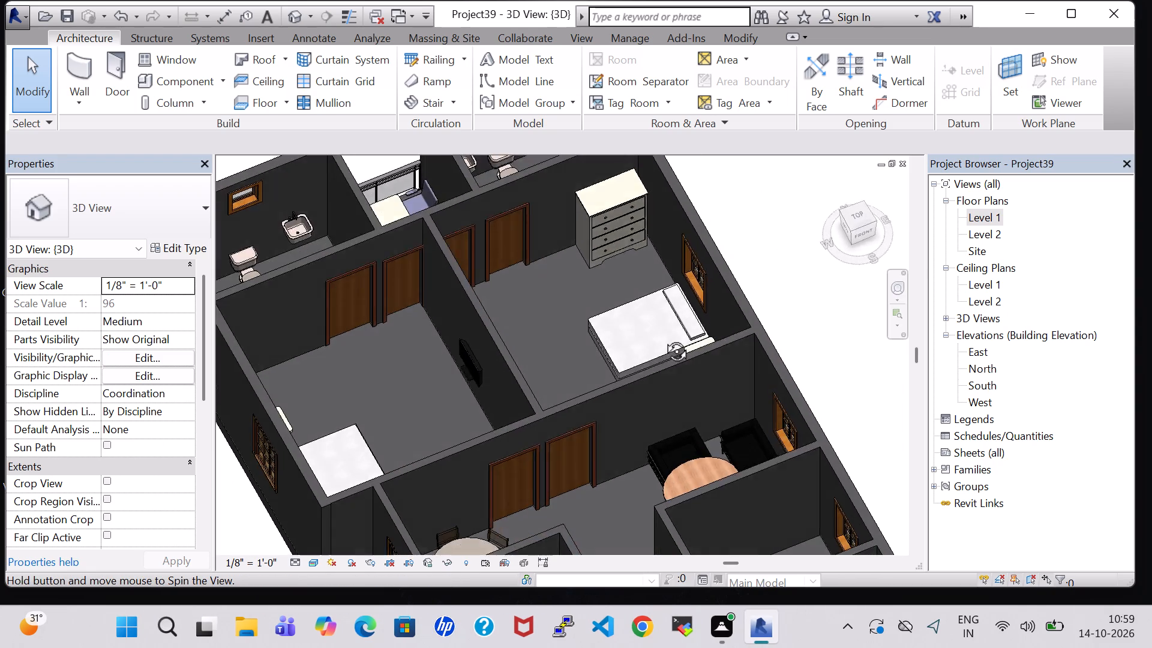
middle_click_drag(663, 338, 670, 383, "shift")
middle_click_drag(598, 490, 591, 510, "shift")
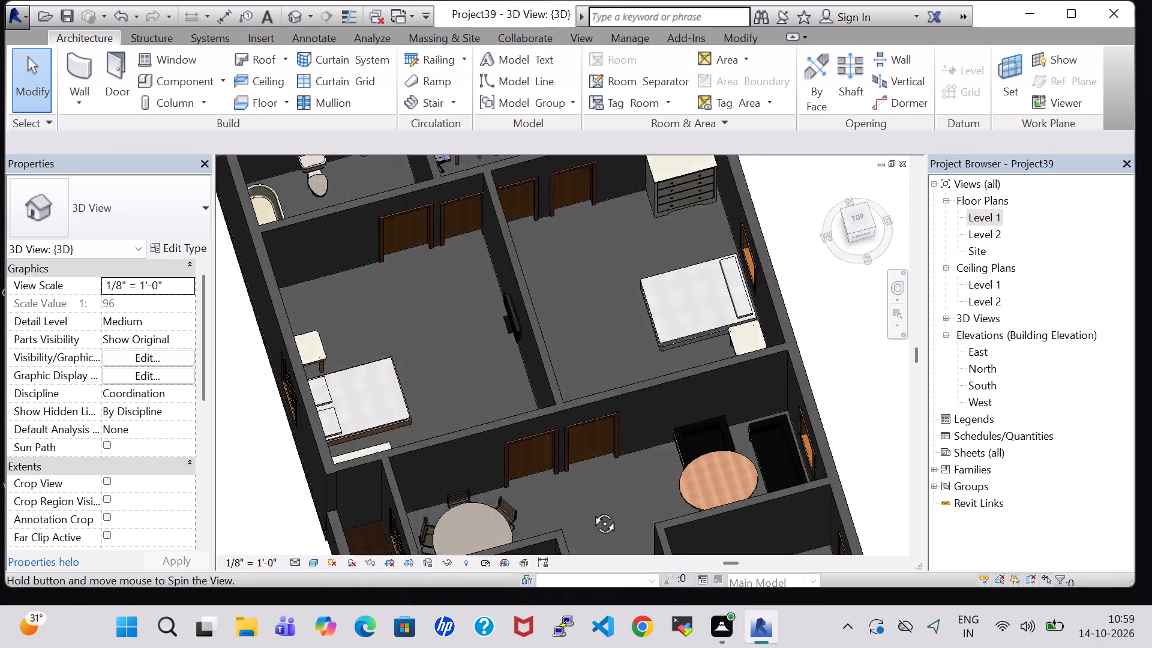
middle_click_drag(591, 510, 598, 517, "shift")
scroll(598, 517, "up", 1, "shift")
middle_click_drag(815, 349, 665, 259)
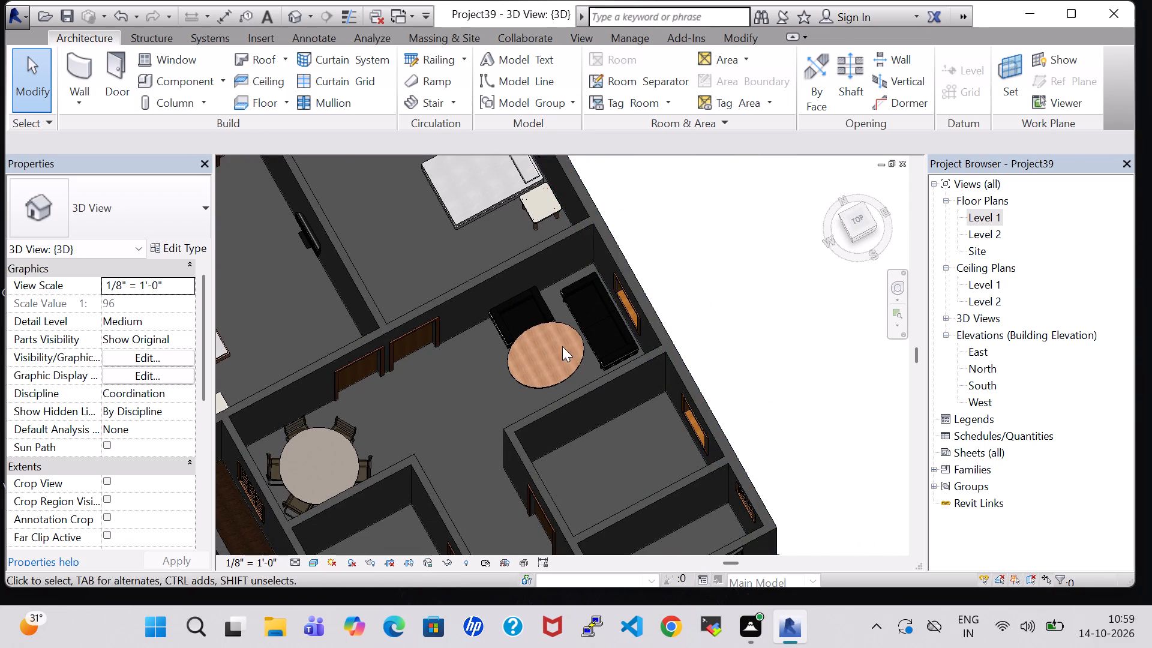
Nudge the elliptical table in the 3D view slightly farther from the Corbu chair and the sofa.
left_click(584, 356)
key("Down")
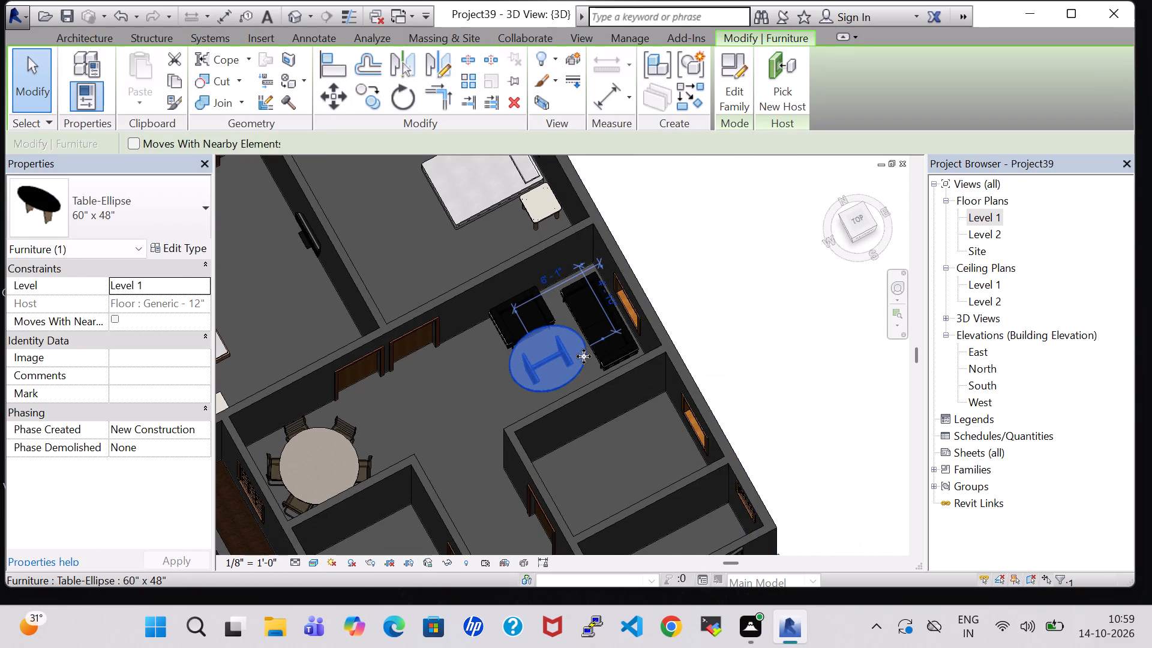
key("Down")
left_click(705, 258)
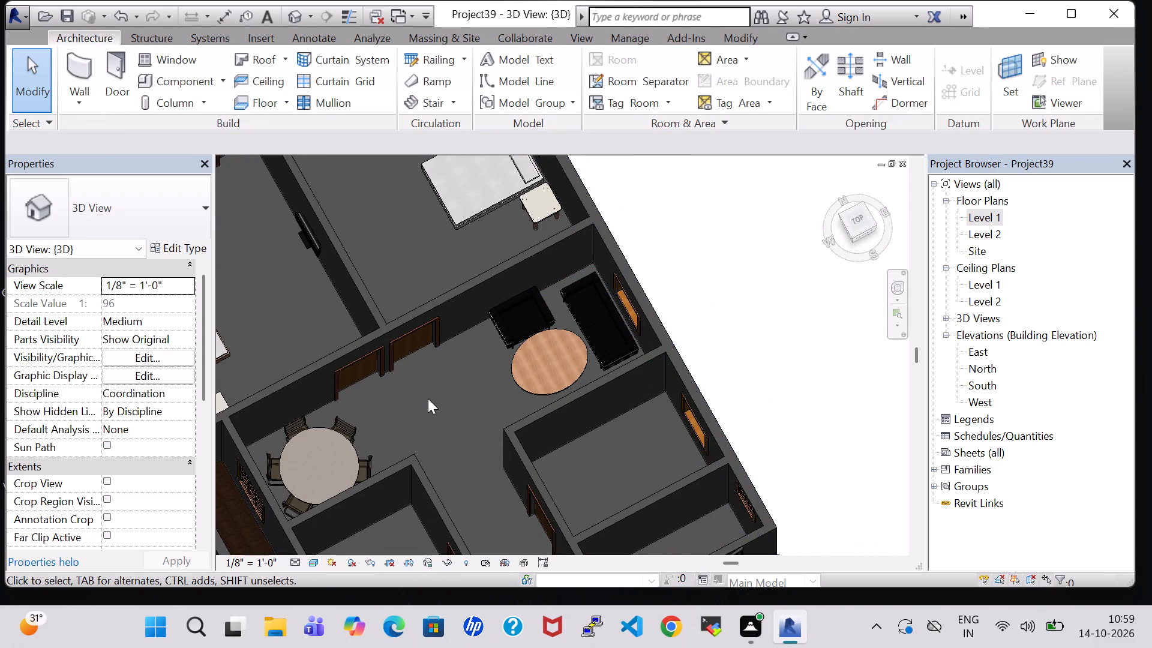
middle_click_drag(428, 398, 525, 388, "shift")
scroll(525, 388, "up", 1, "shift")
middle_click_drag(441, 427, 445, 377, "shift")
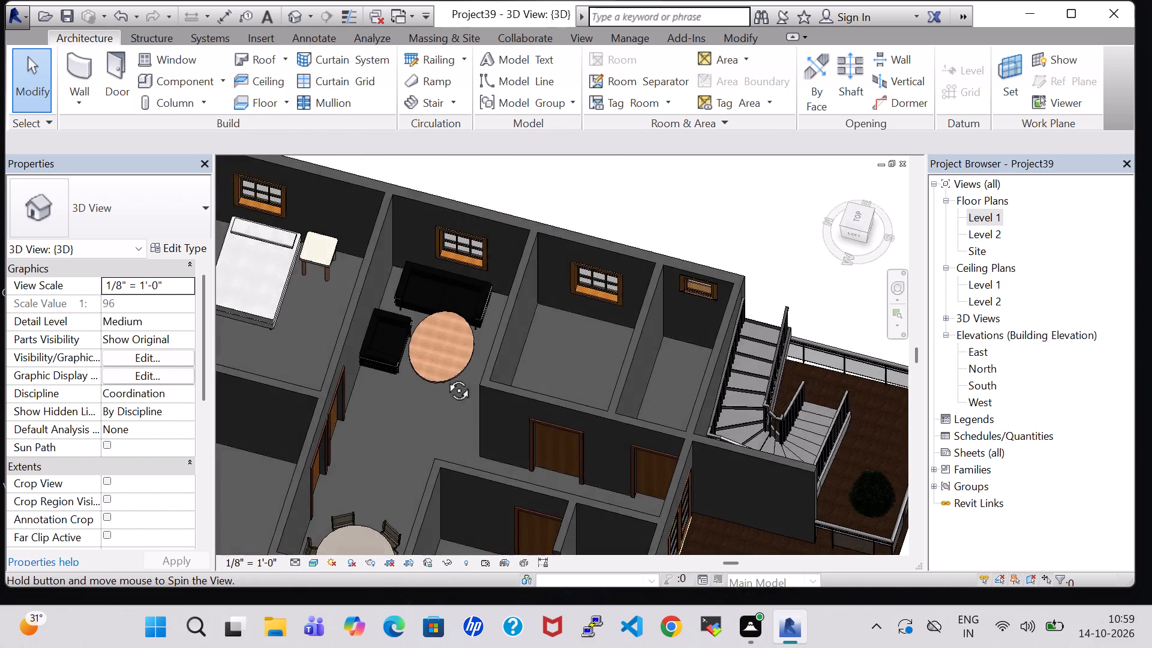
middle_click_drag(445, 377, 449, 356, "shift")
left_click(438, 395)
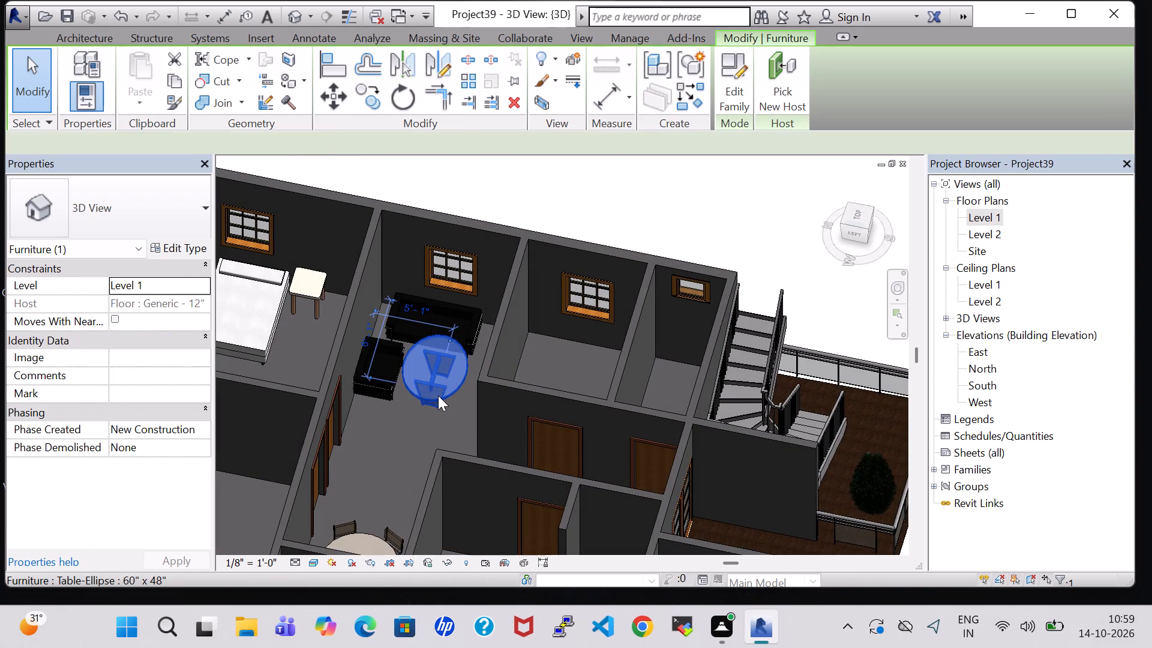
key("Down")
key("Down")
left_click(608, 178)
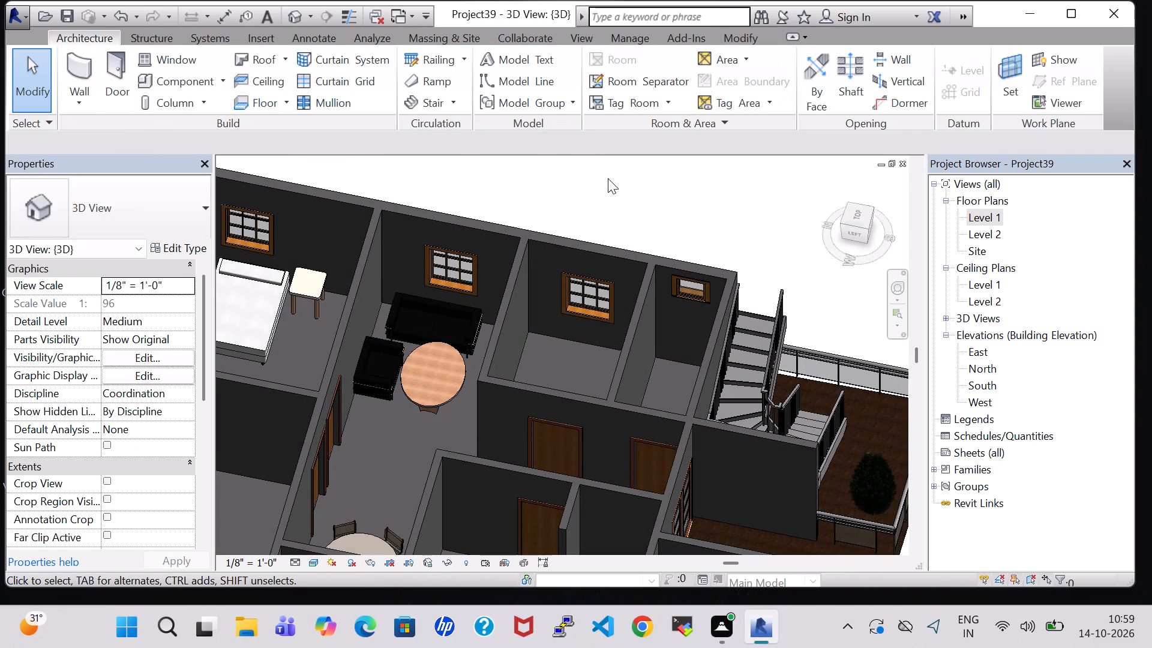
Set the offset of the hall's 46" flat-screen TV to 3' 0".
middle_click_drag(606, 181, 595, 301)
scroll(606, 181, "up", 1, "shift")
middle_click_drag(434, 415, 511, 353, "shift")
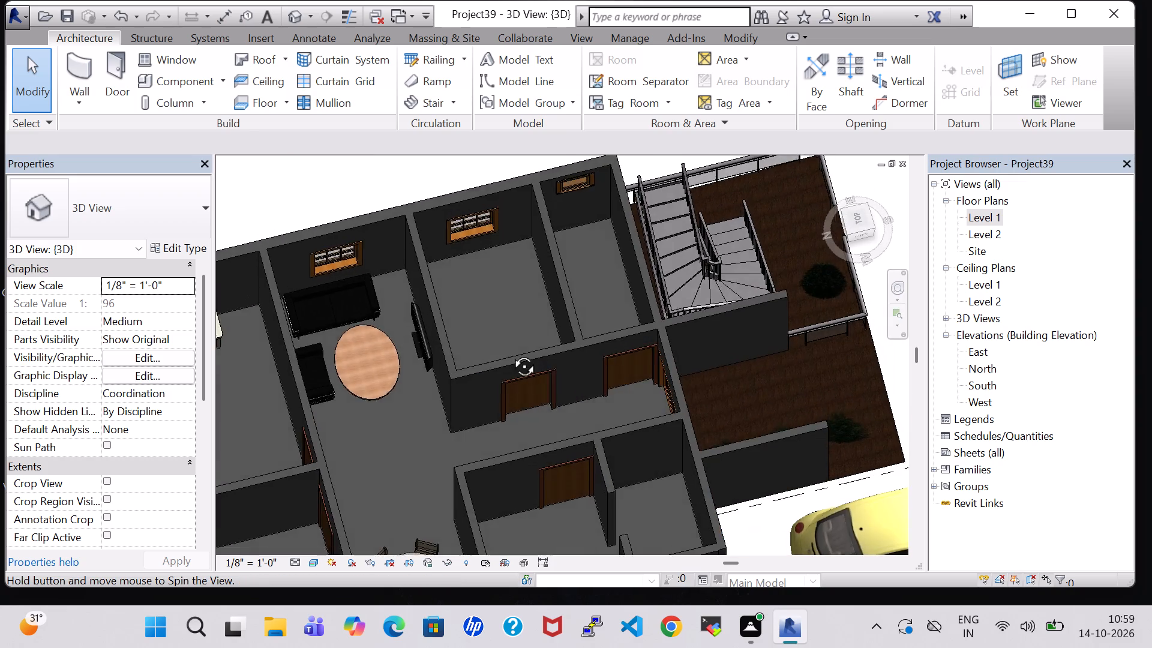
middle_click_drag(511, 353, 508, 289, "shift")
scroll(414, 444, "up", 3)
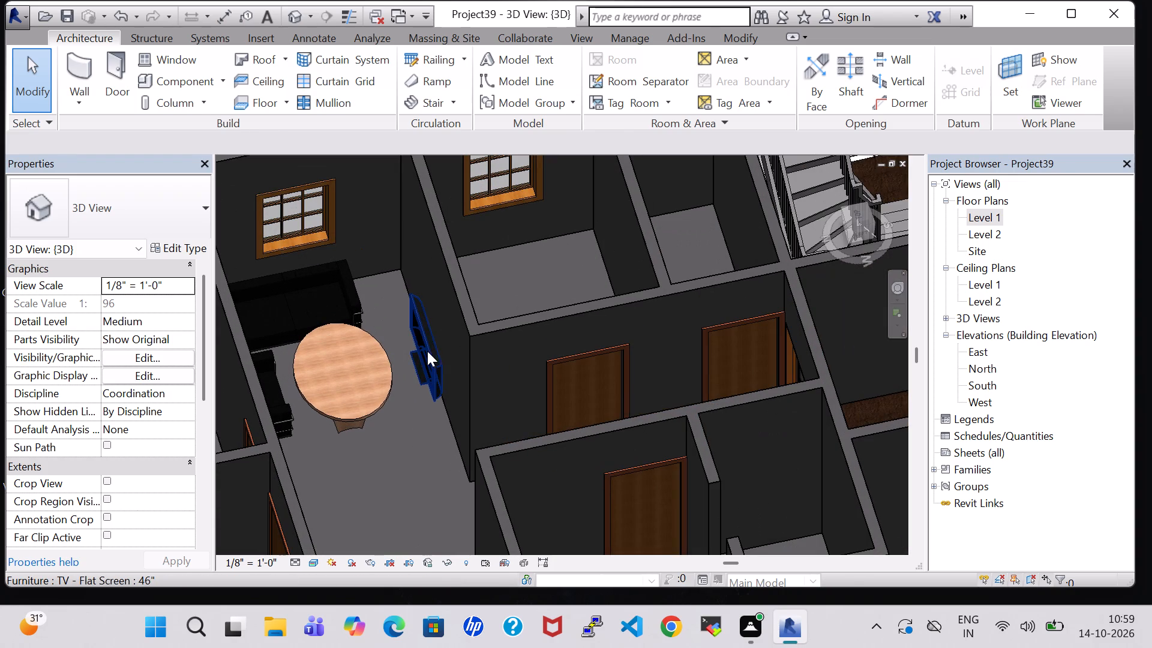
left_click(428, 348)
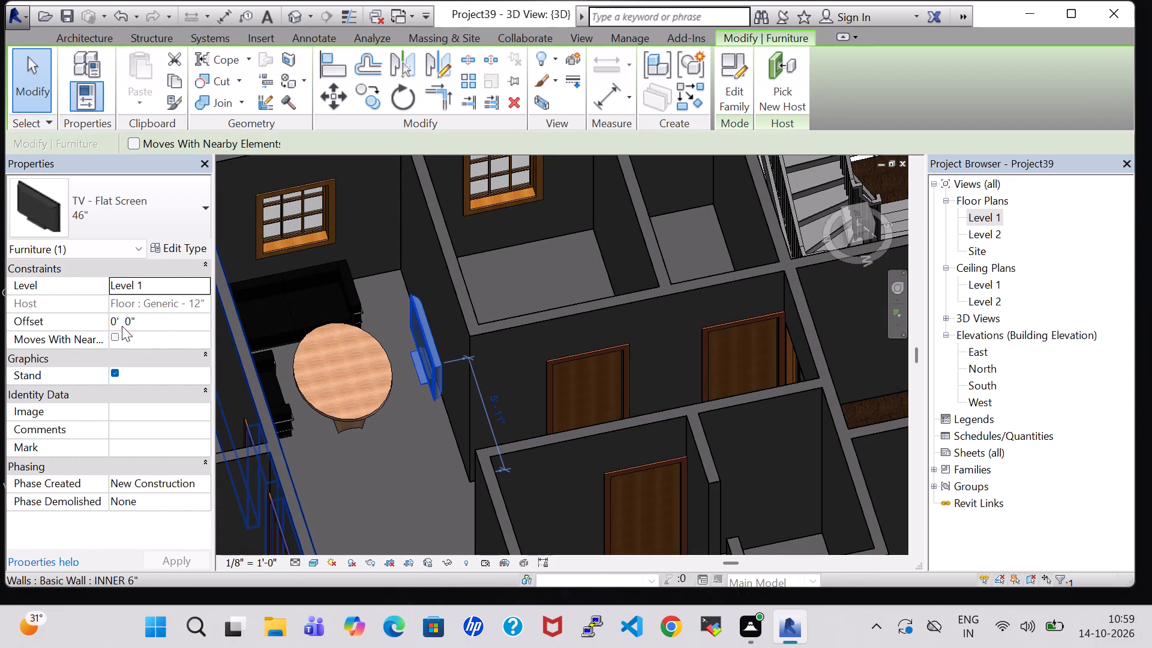
left_click(121, 326)
key("Left")
key("BackSpace")
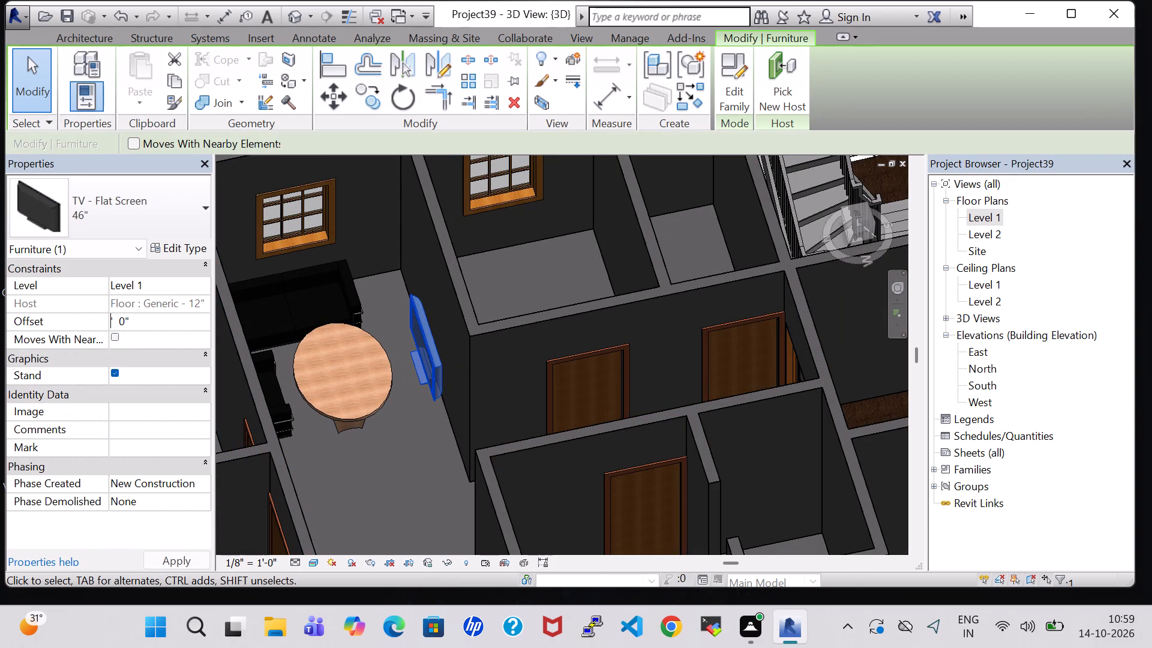
key("3")
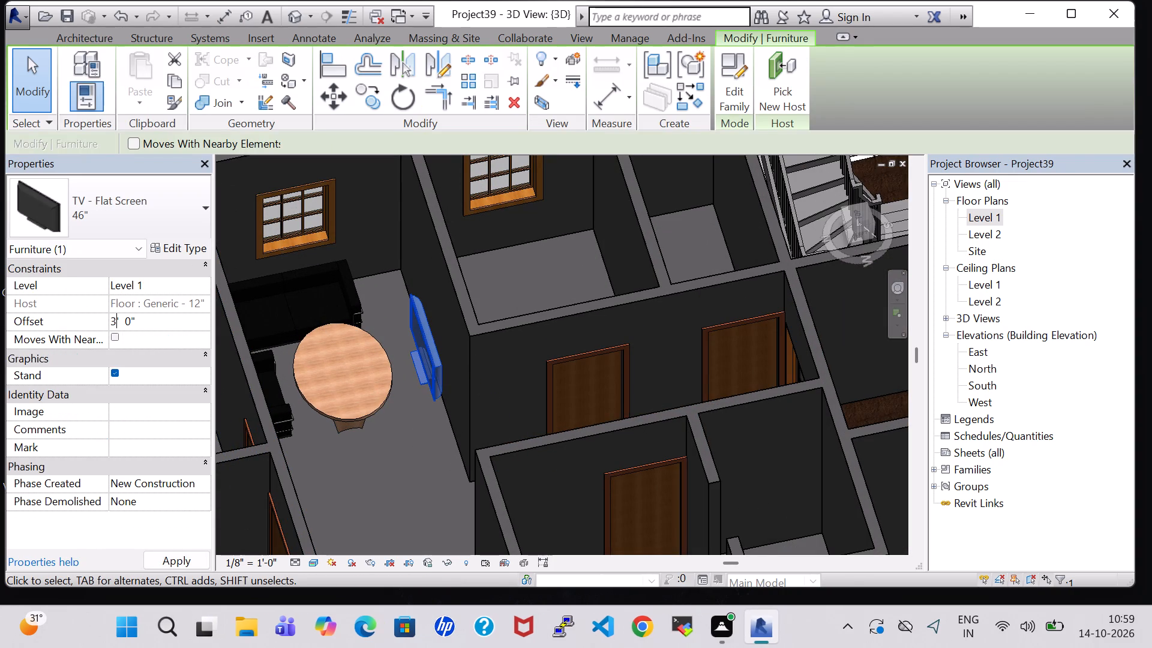
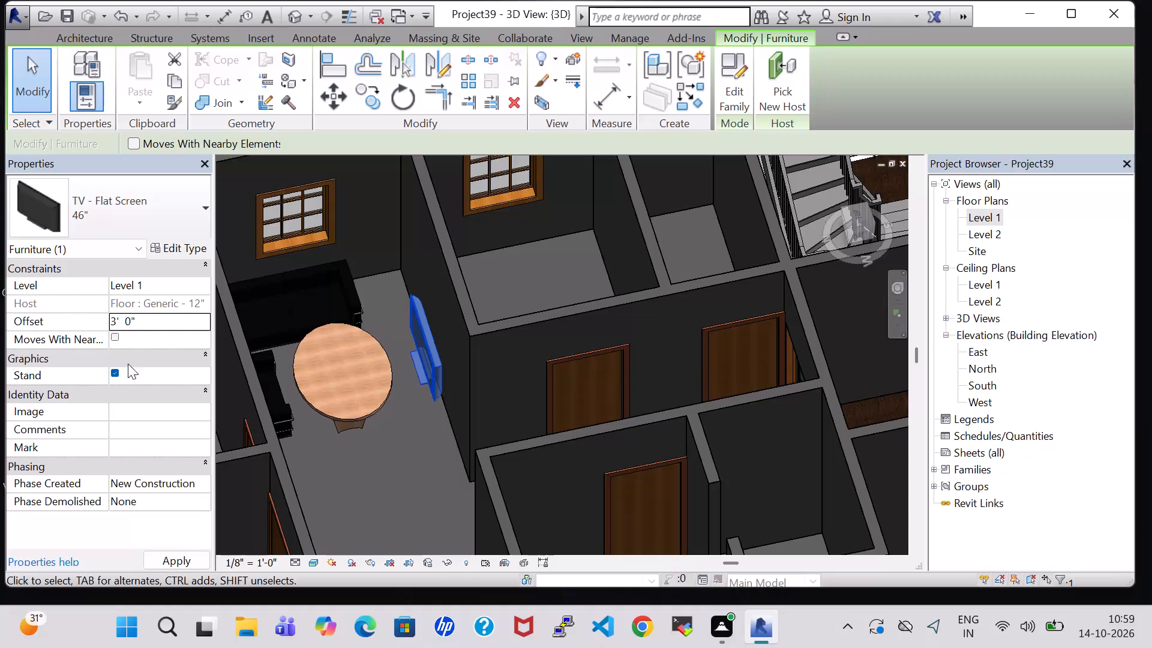
In the Level 1 floor plan, load the Kitchenette - Small family from the Domestic folder of Specialty Equipment.
left_click(388, 455)
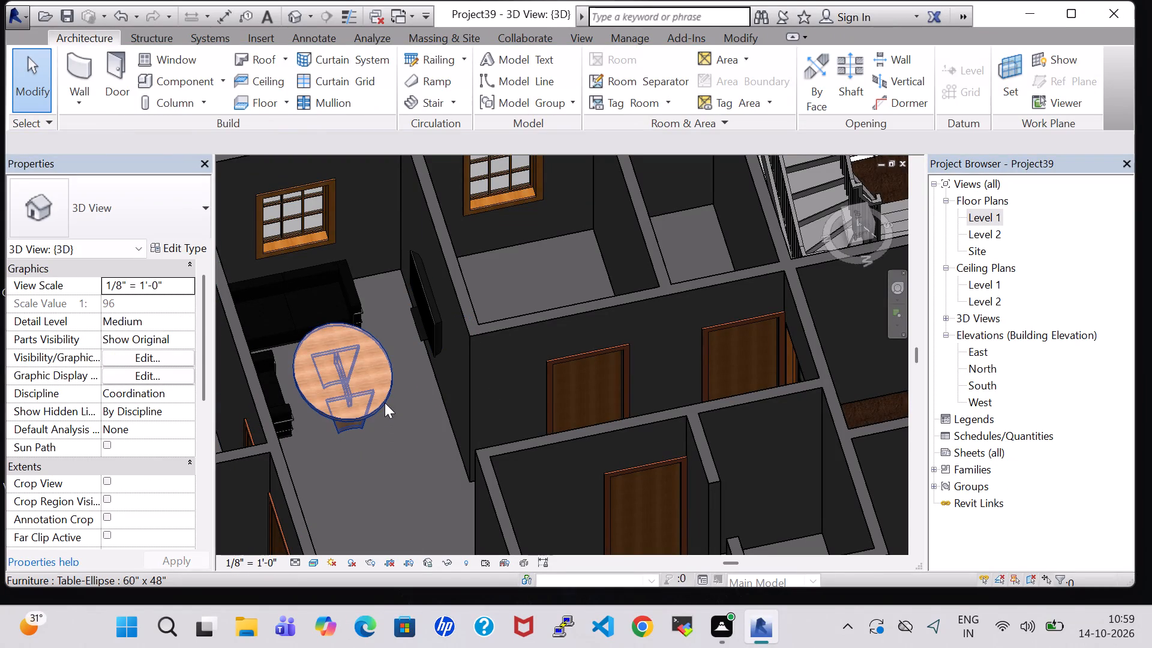
double_click(995, 220)
scroll(669, 324, "down", 2)
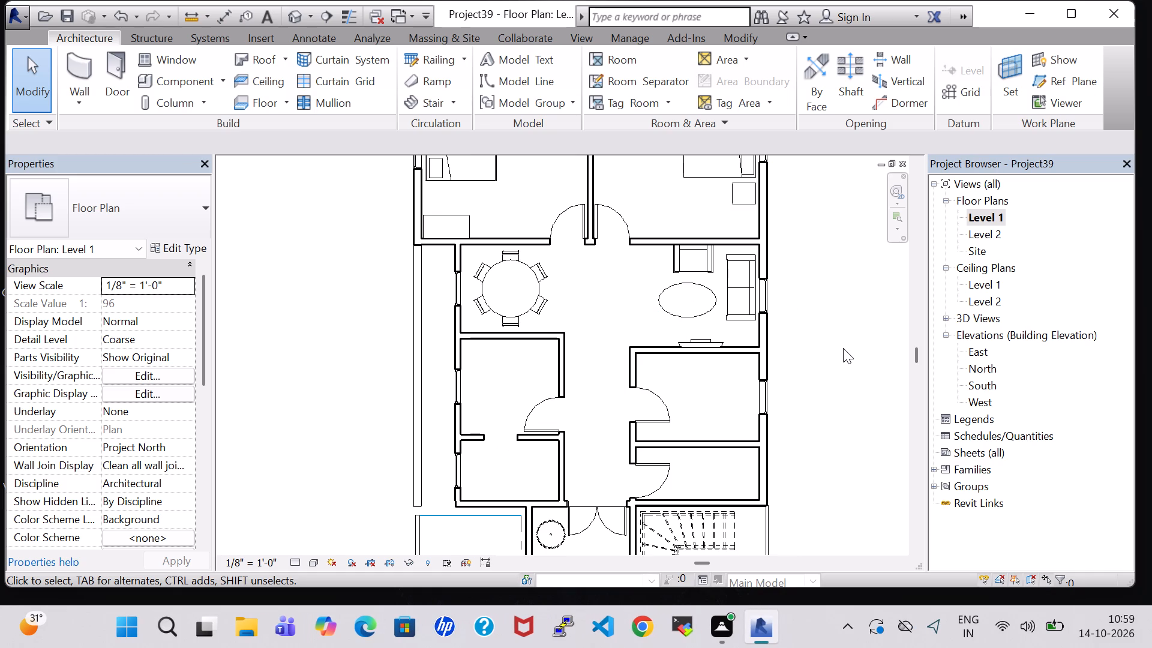
middle_click_drag(835, 380, 821, 310)
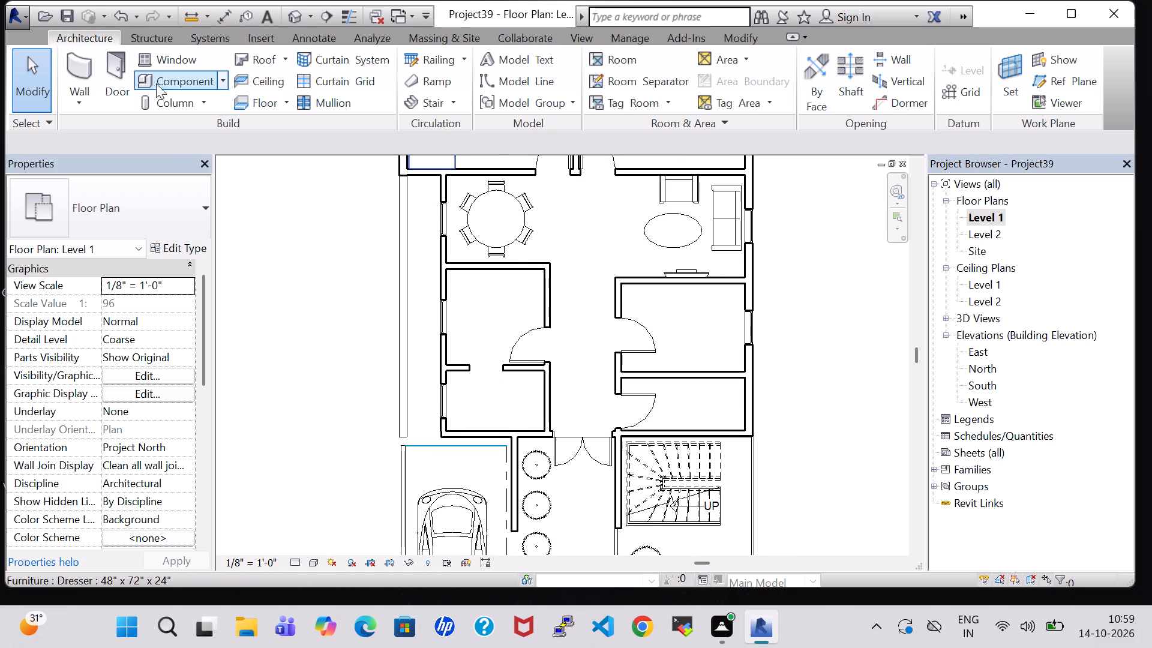
left_click(158, 84)
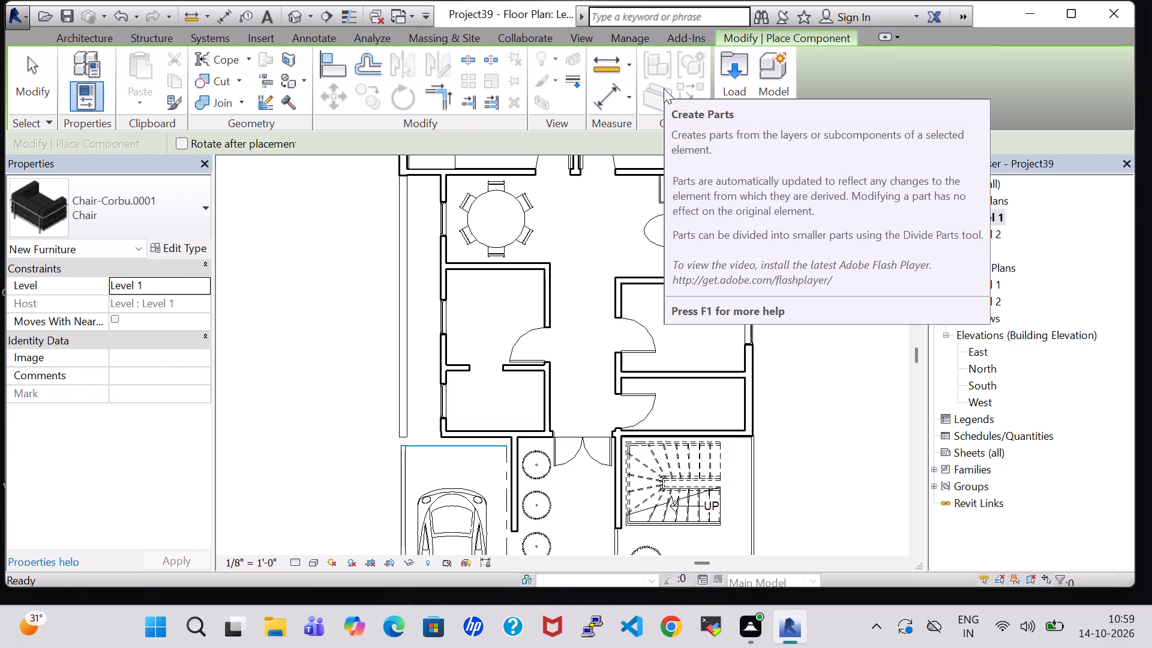
left_click(726, 75)
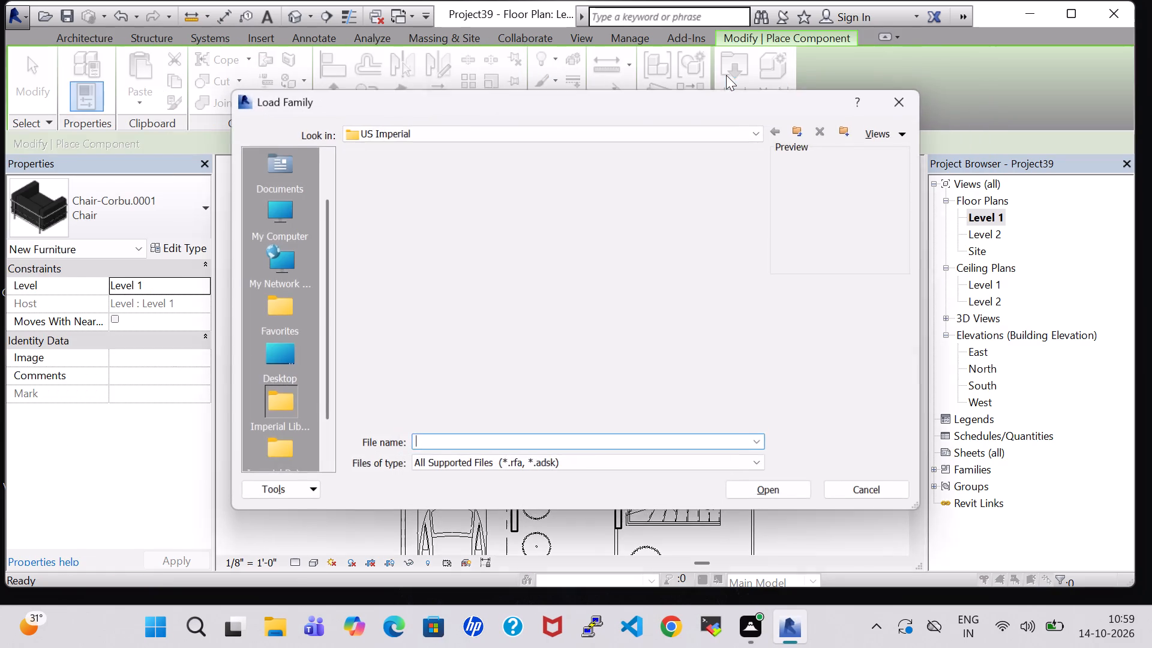
left_click(666, 405)
key("s")
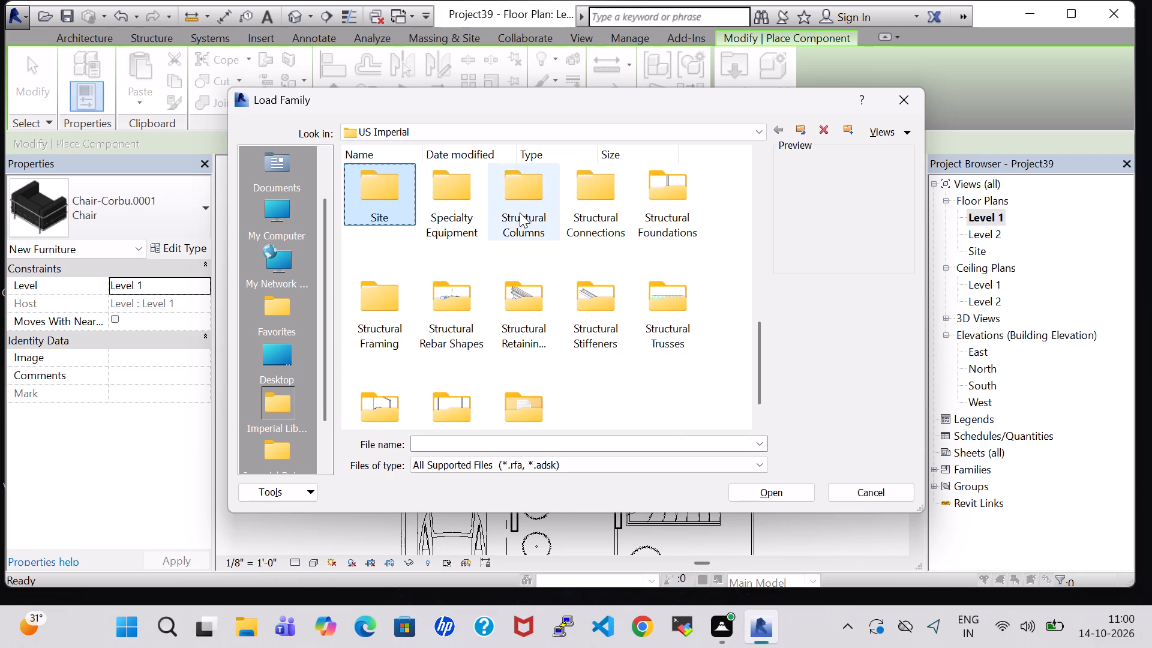
double_click(467, 191)
double_click(435, 225)
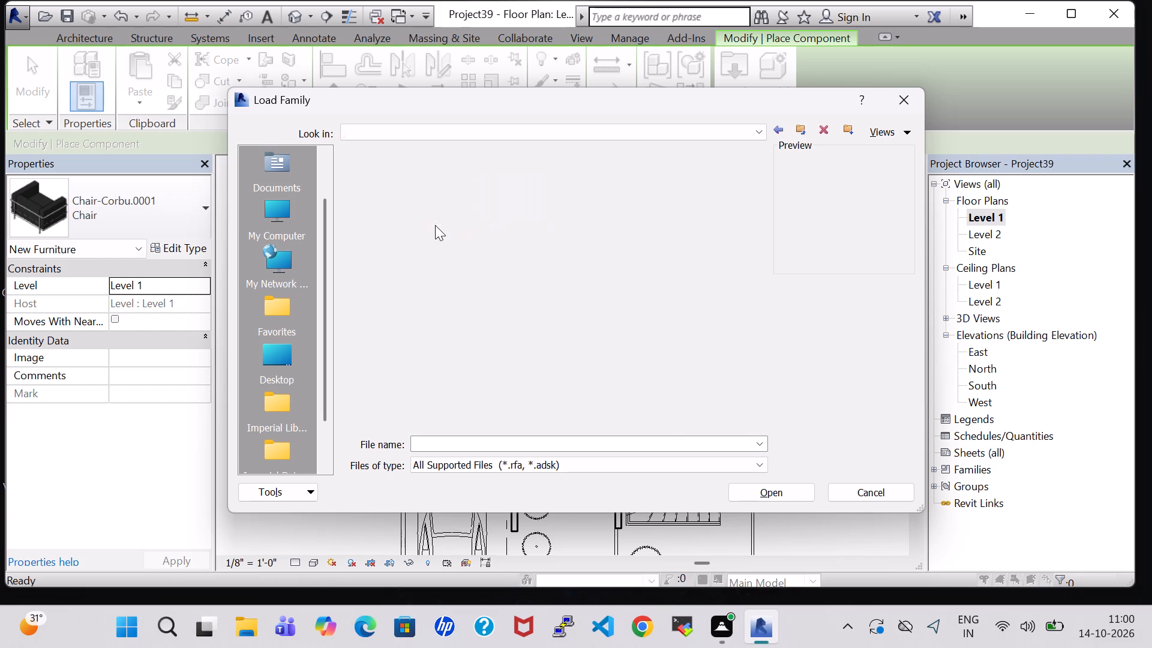
left_click(388, 299)
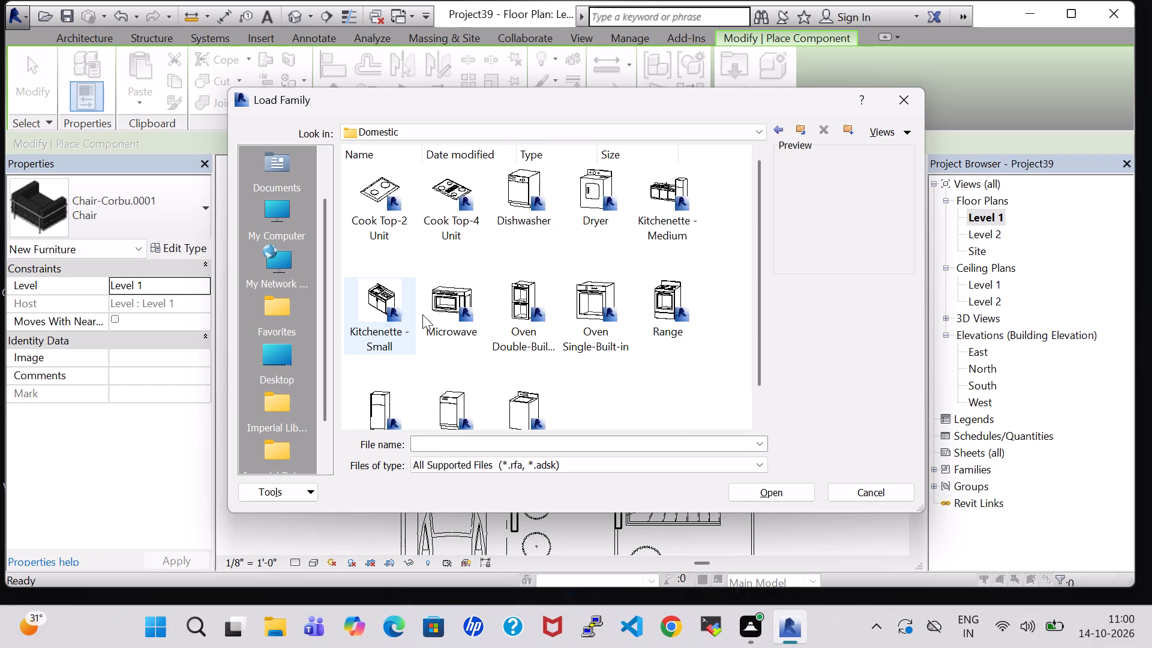
left_click(765, 490)
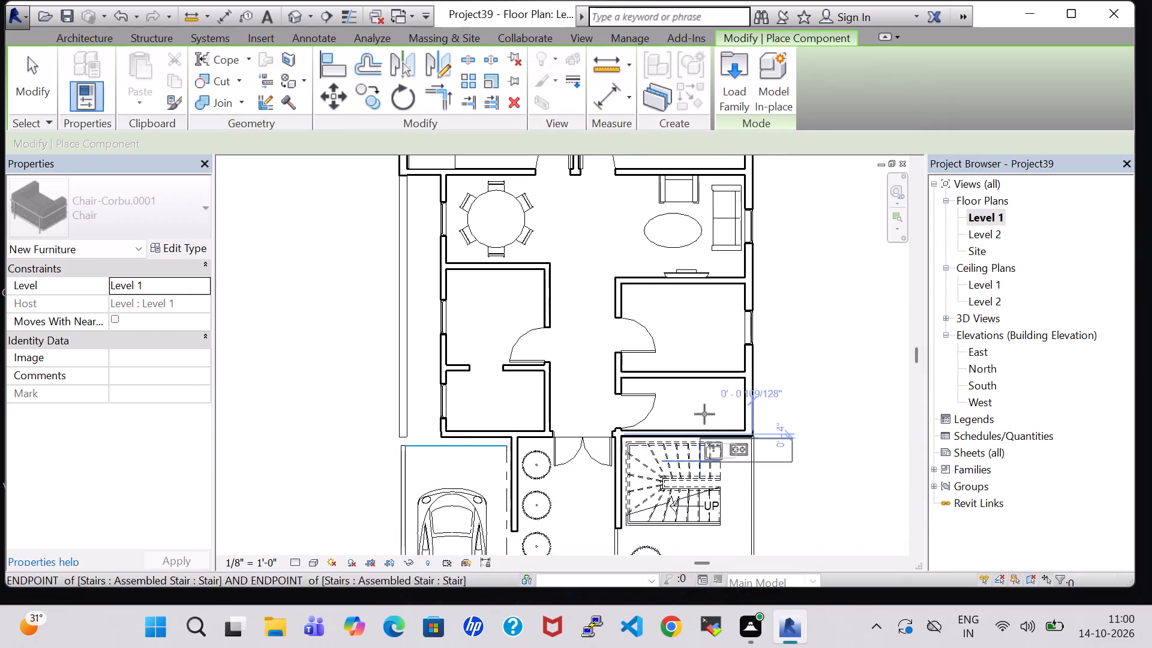
Place the rotated 54" Kitchenette - Small against the kitchen's exterior wall, beside the window and the short partition.
key("space")
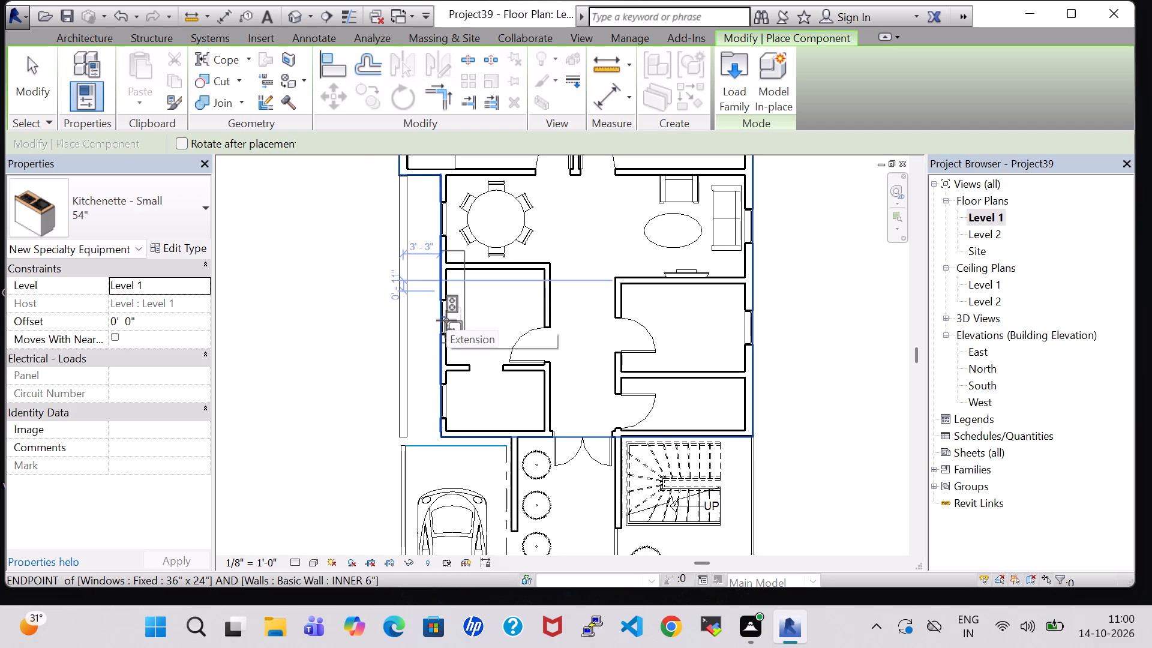
scroll(449, 320, "up", 4)
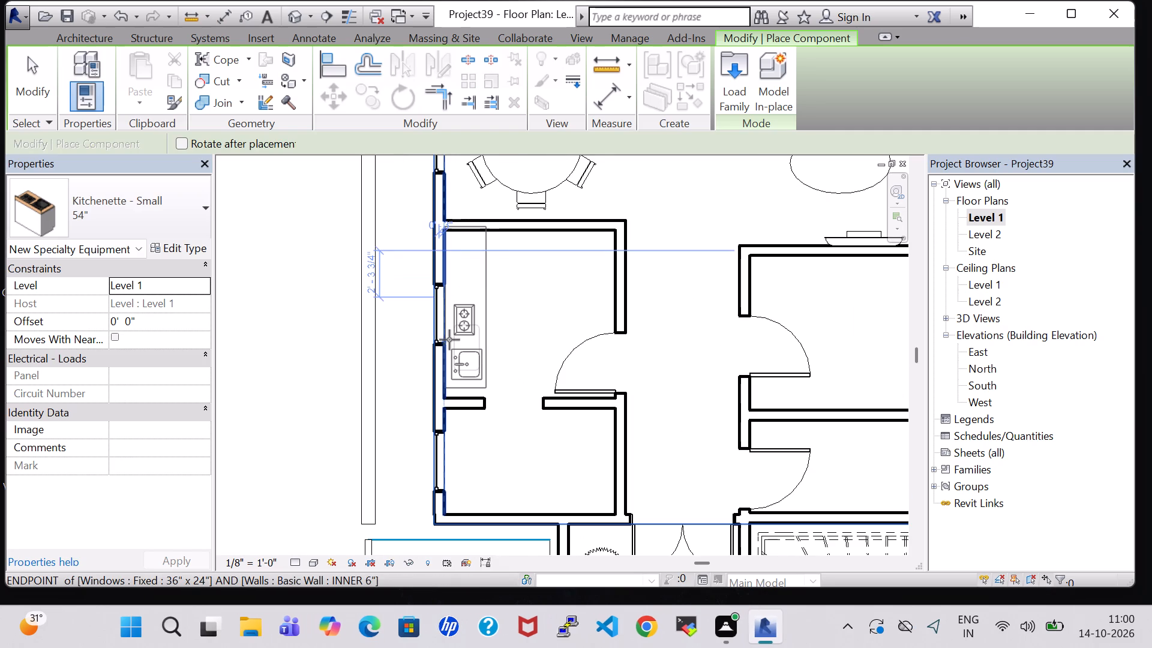
left_click(449, 338)
key("Escape")
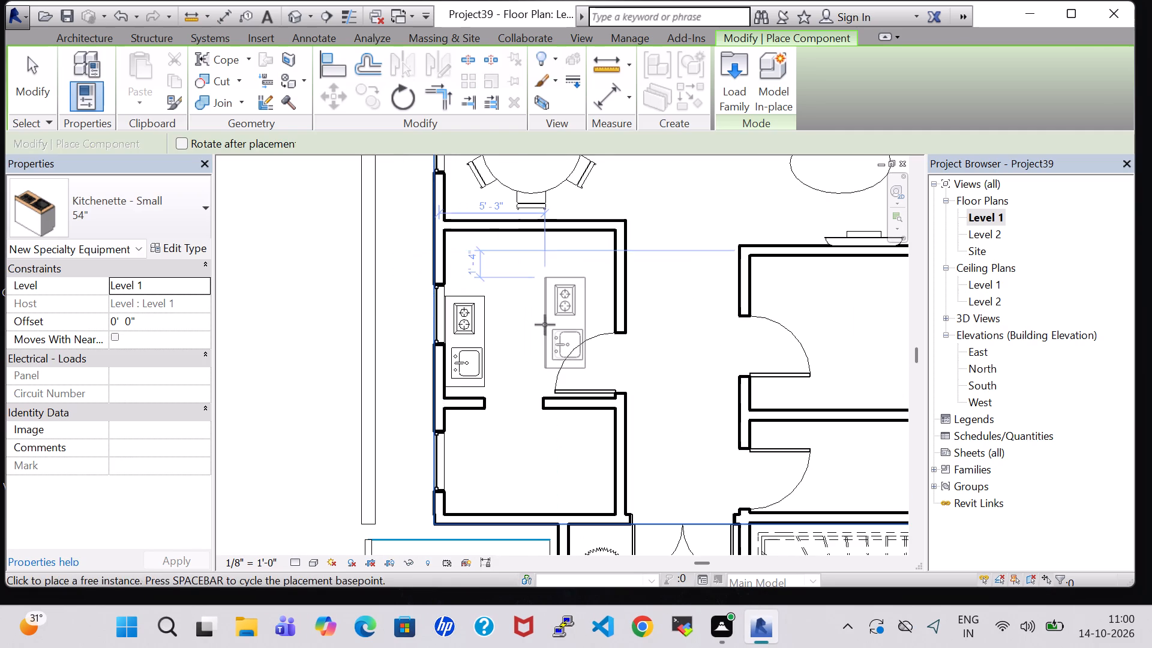
key("Escape")
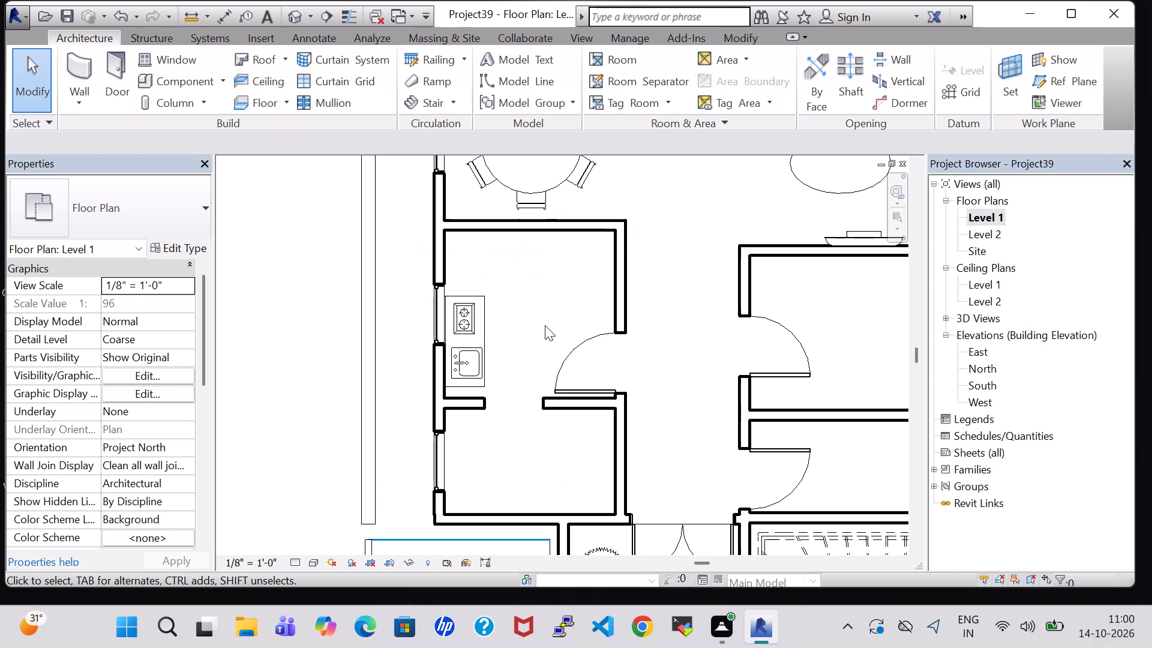
Load the Refrigerator family from the Domestic folder of Specialty Equipment for component placement.
left_click(181, 85)
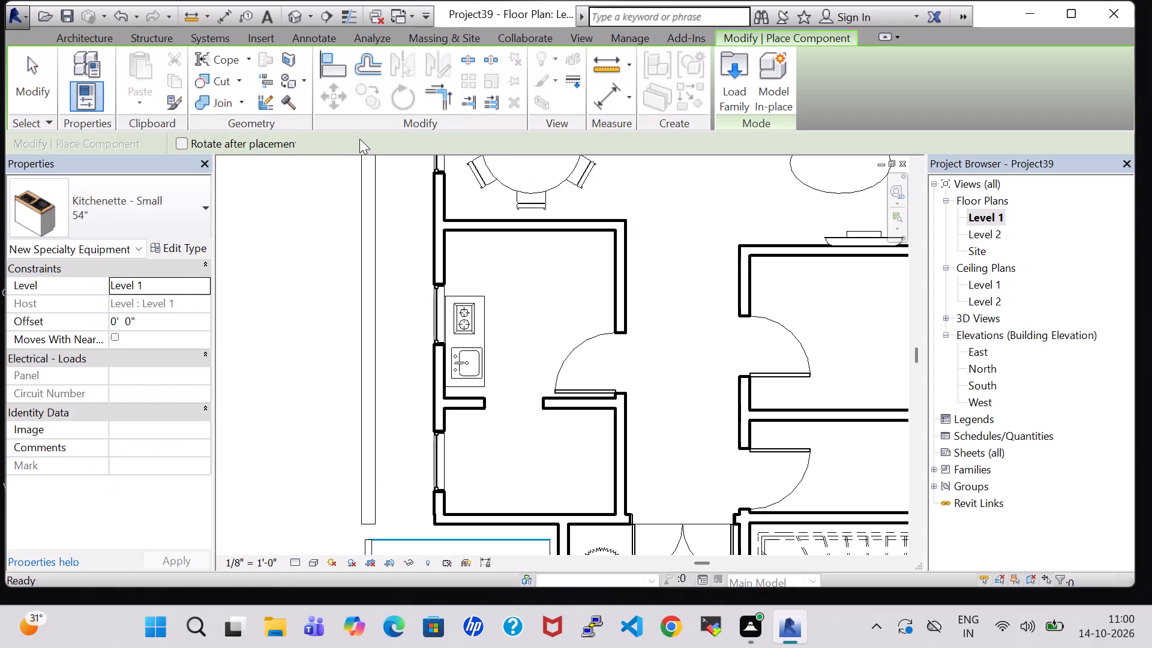
left_click(733, 80)
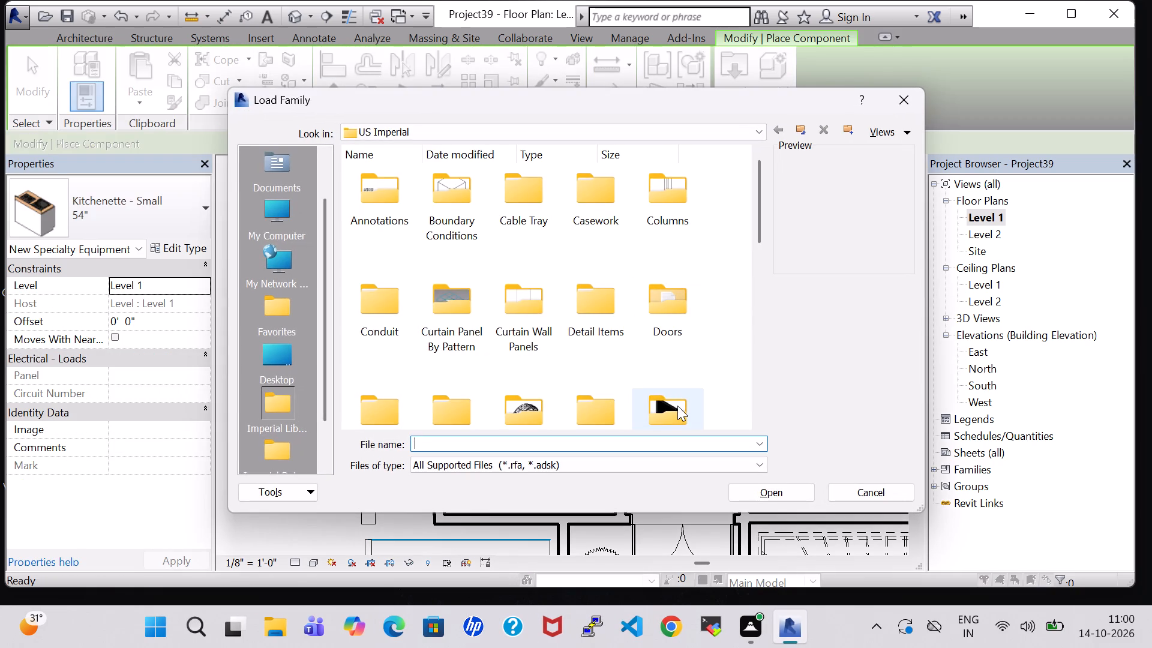
double_click(677, 407)
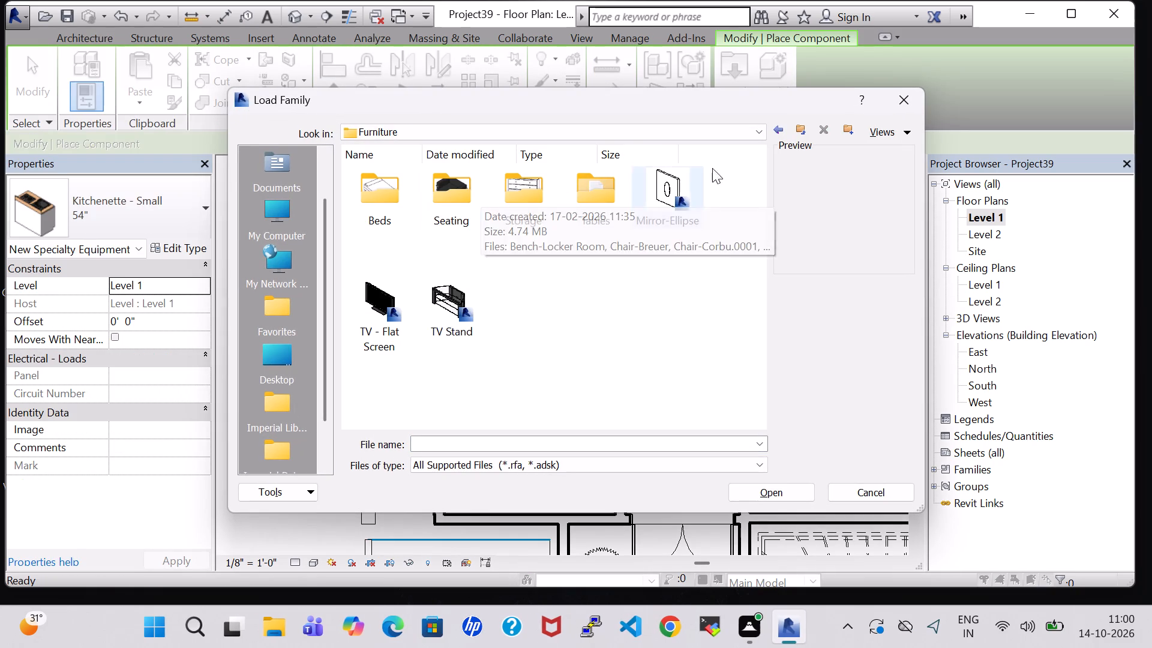
left_click(778, 133)
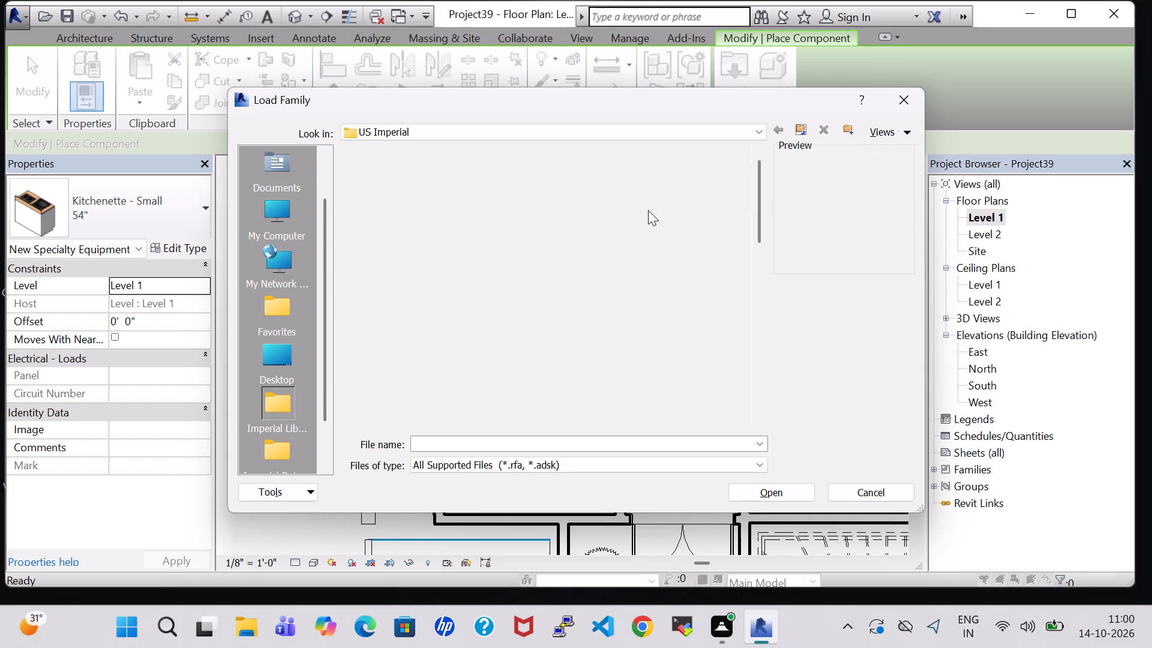
key("s")
left_click(398, 334)
key("s")
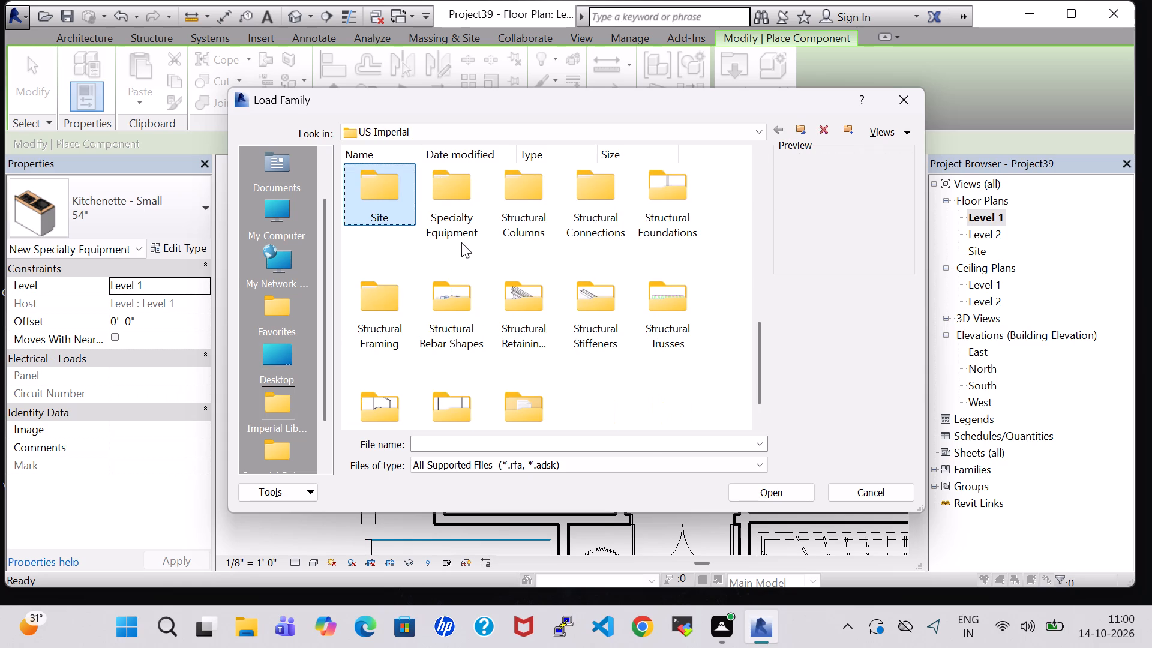
left_click(461, 242)
double_click(454, 214)
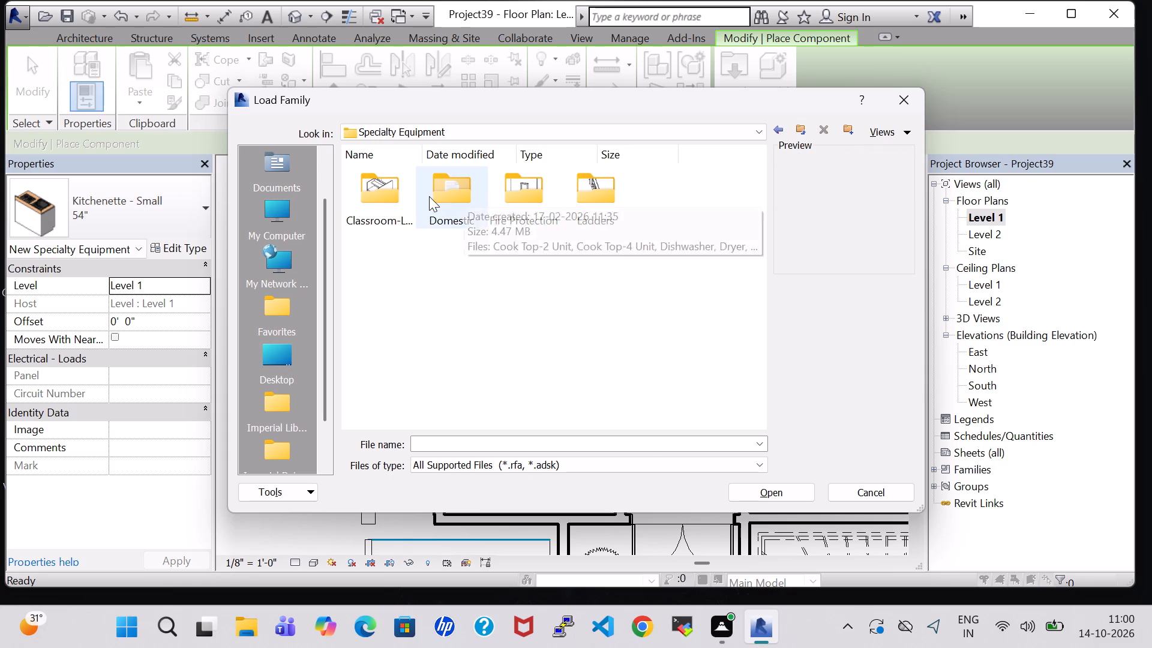
double_click(429, 196)
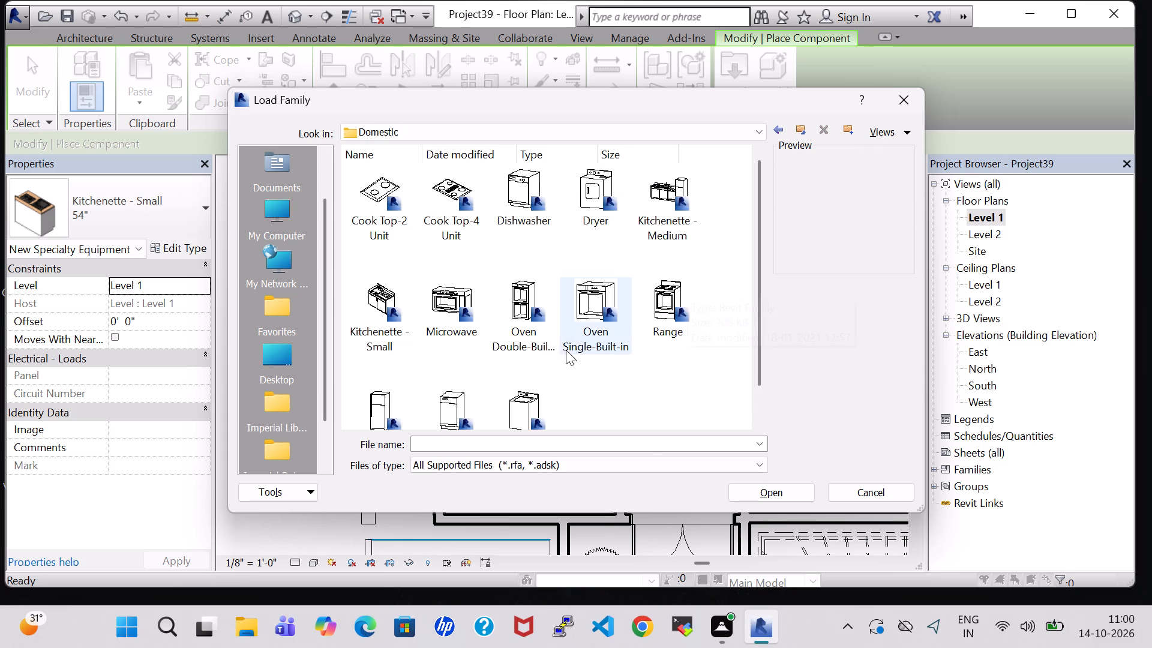
scroll(489, 353, "down", 2)
left_click(359, 374)
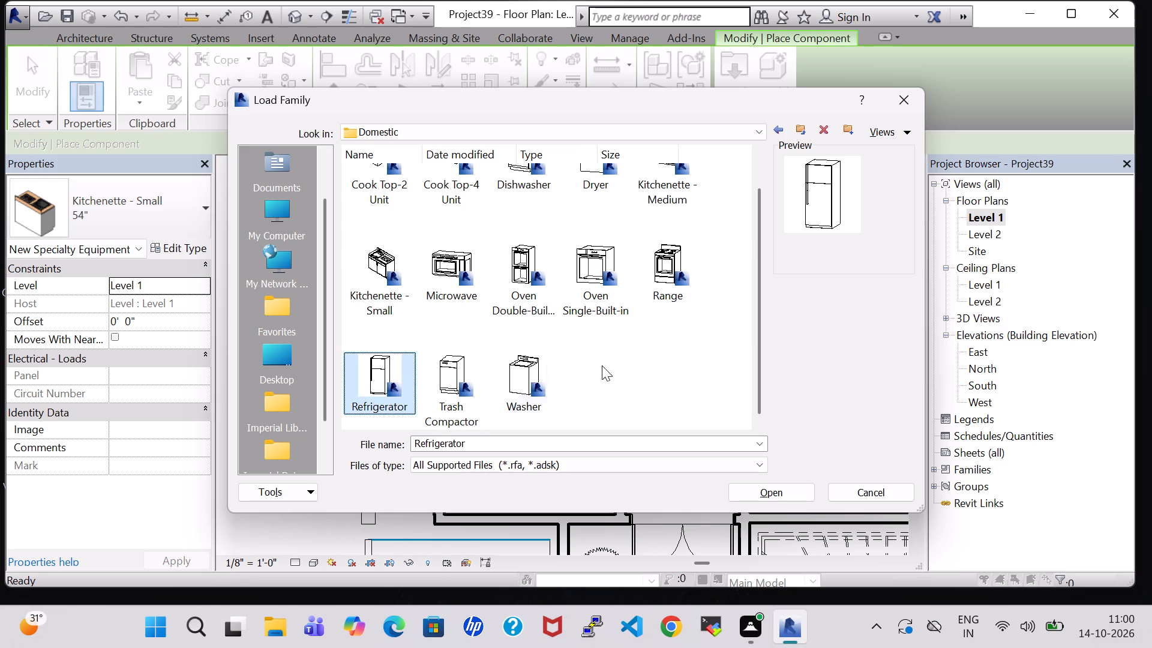
left_click(800, 498)
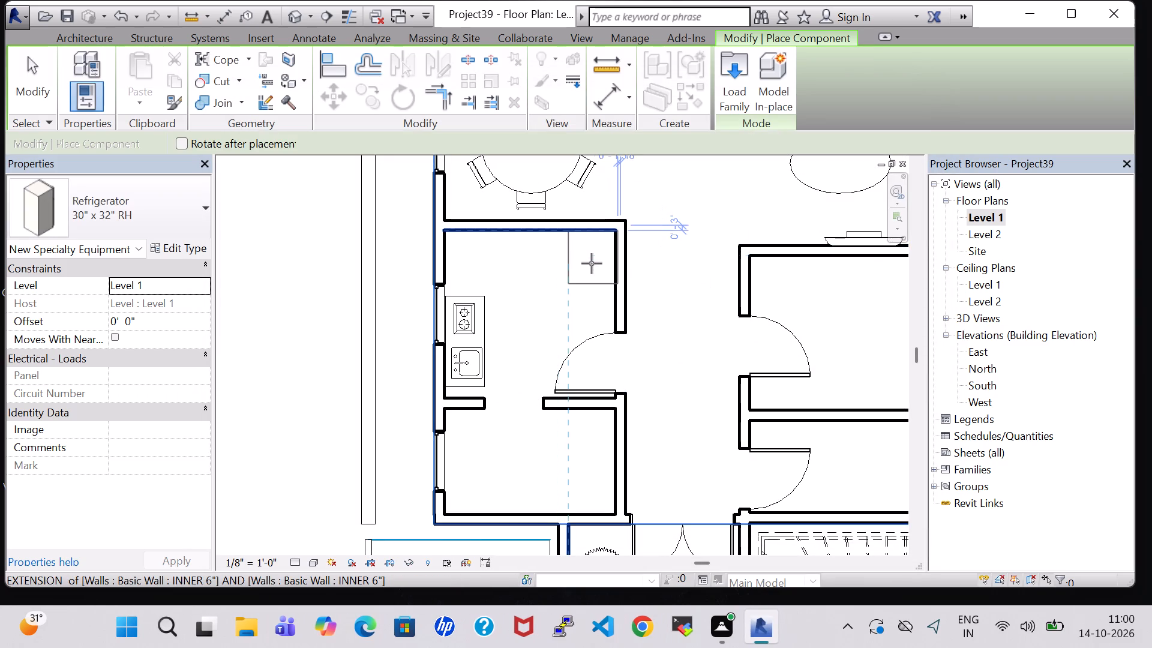
Place the 30" x 32" RH refrigerator in the kitchen corner between the dining-side wall and the hallway wall.
scroll(593, 263, "up", 4)
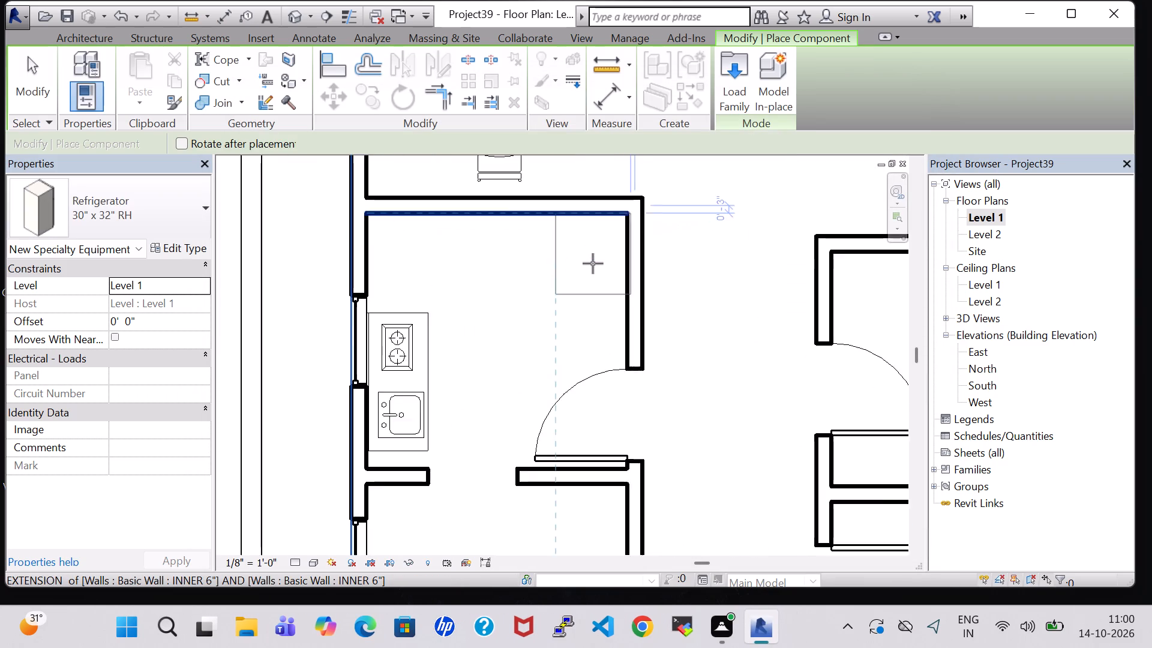
scroll(593, 263, "up", 2)
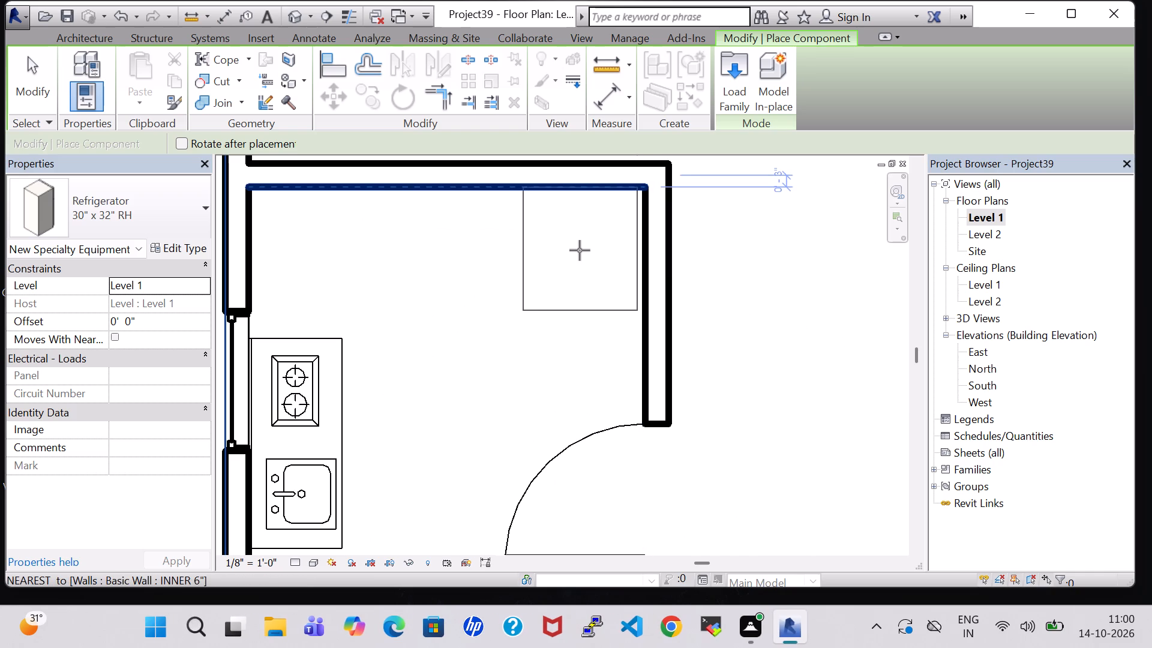
left_click(580, 250)
key("Escape")
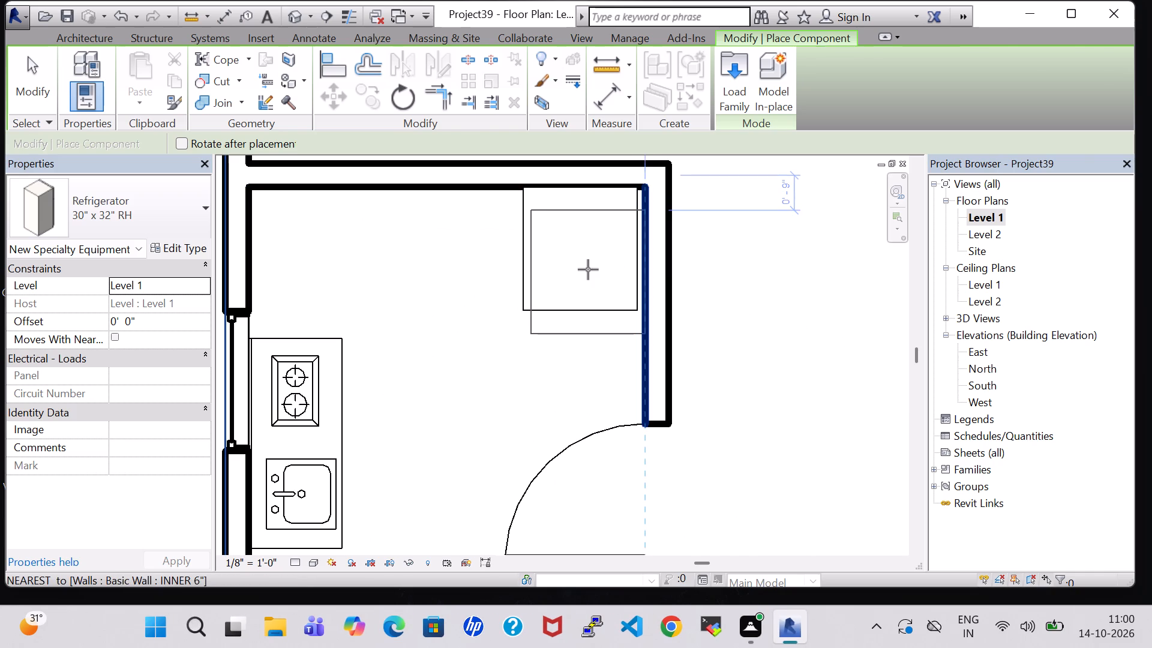
key("Escape")
Examine the refrigerator and kitchenette placement in the 3D view from several angles.
left_click(588, 306)
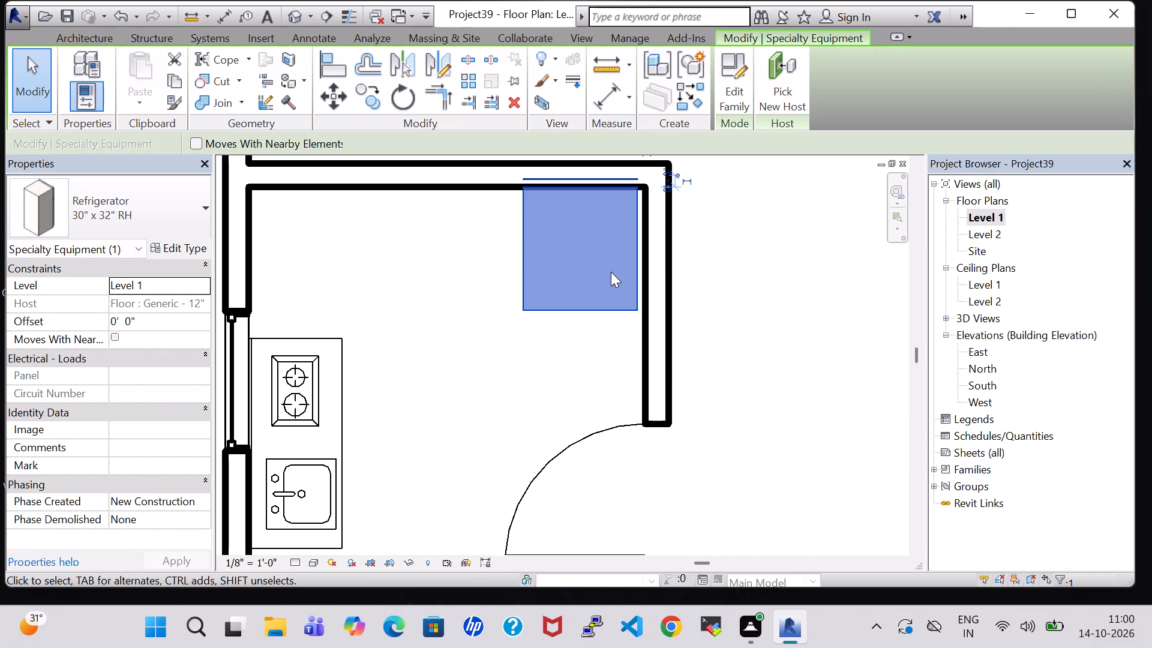
left_click(298, 10)
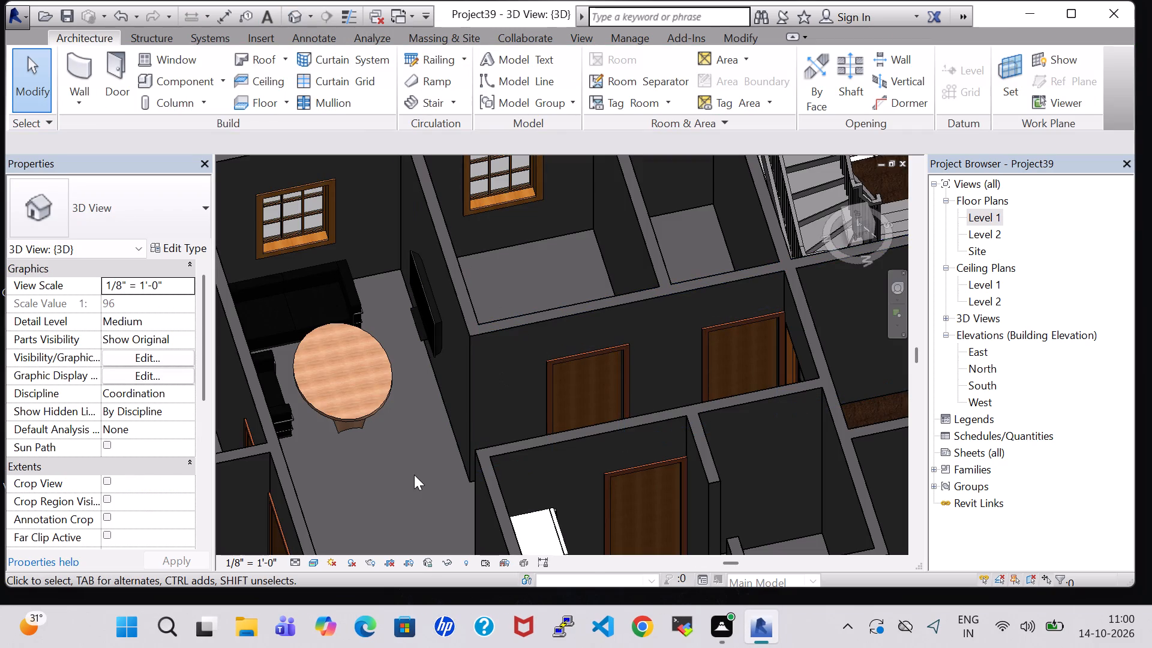
scroll(414, 476, "down", 4)
scroll(502, 445, "down", 2)
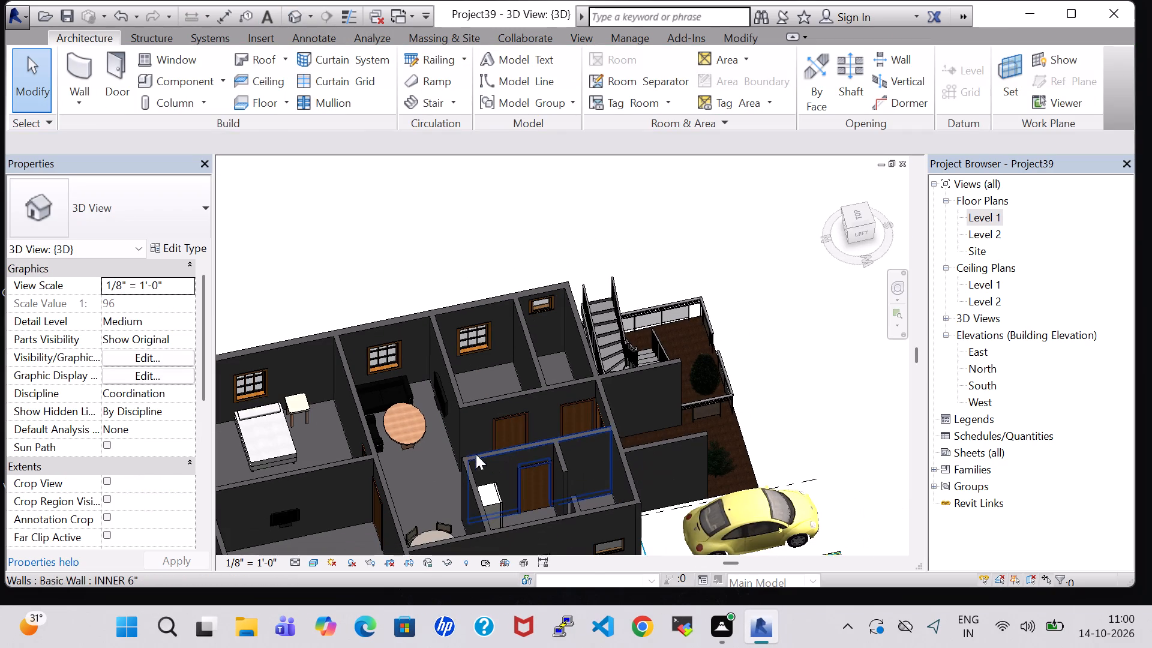
middle_click_drag(814, 431, 700, 415, "shift")
middle_click_drag(732, 419, 675, 385, "shift")
scroll(728, 404, "down", 1)
middle_click_drag(794, 487, 747, 399)
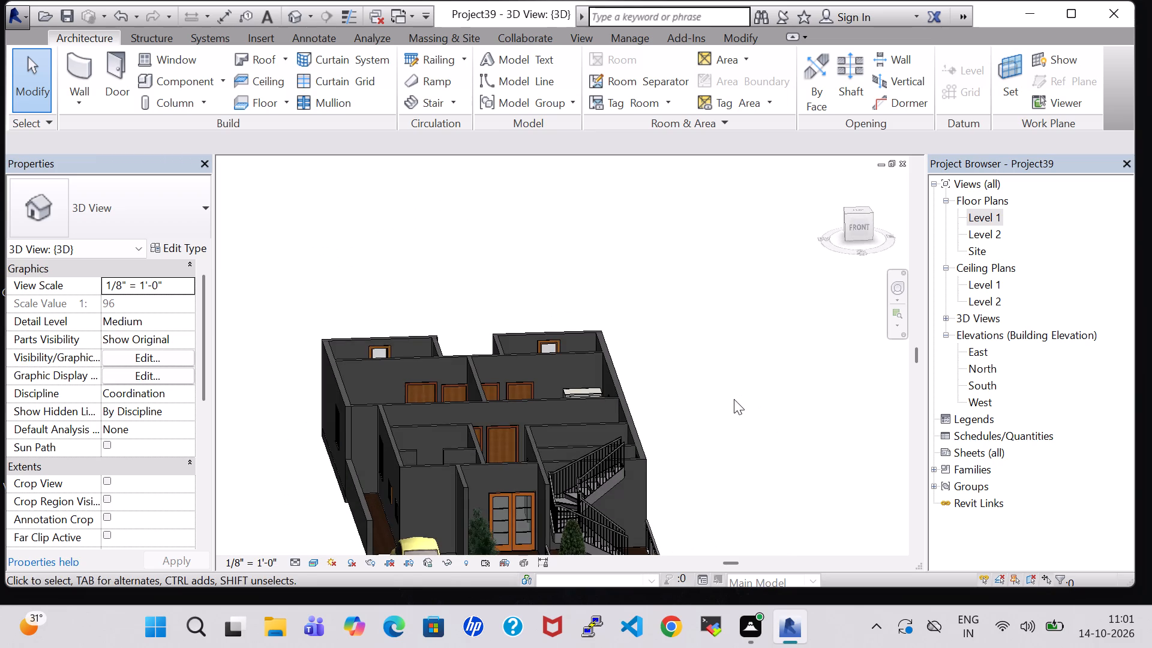
middle_click_drag(734, 399, 734, 545, "shift")
scroll(734, 545, "up", 5)
middle_click_drag(707, 506, 900, 431)
middle_click_drag(827, 305, 836, 360, "shift")
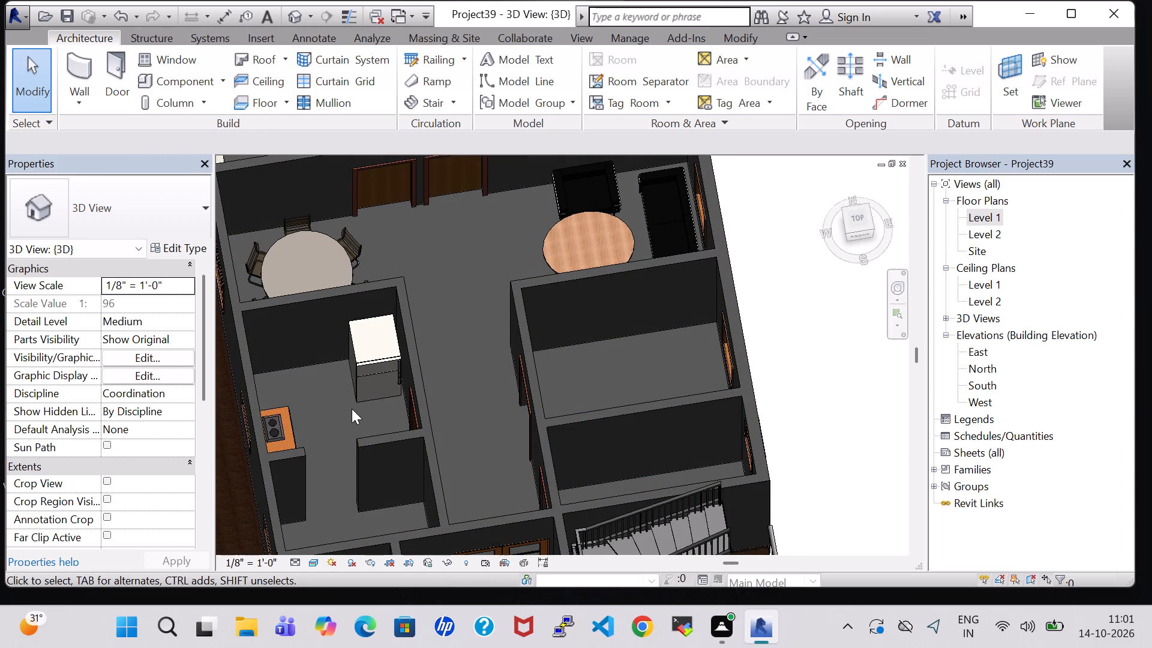
middle_click_drag(352, 409, 317, 396, "shift")
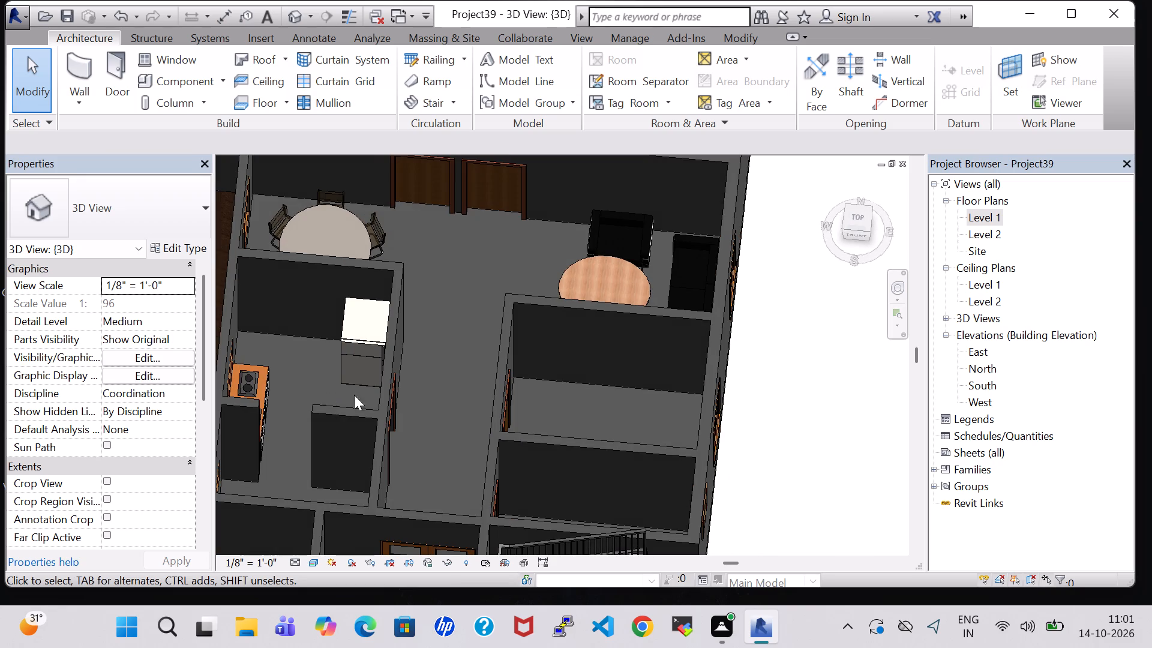
middle_click_drag(754, 394, 691, 361)
scroll(692, 387, "up", 1, "shift")
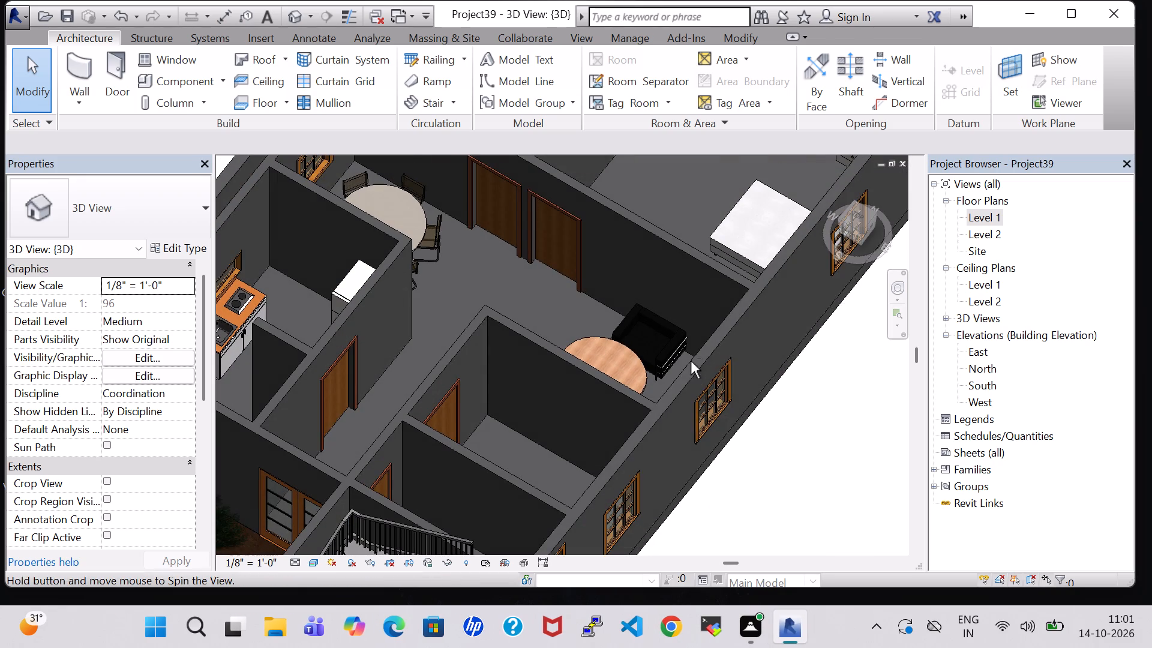
Load the Washer family from the Domestic folder of Specialty Equipment for component placement on the Level 1 floor plan.
double_click(980, 220)
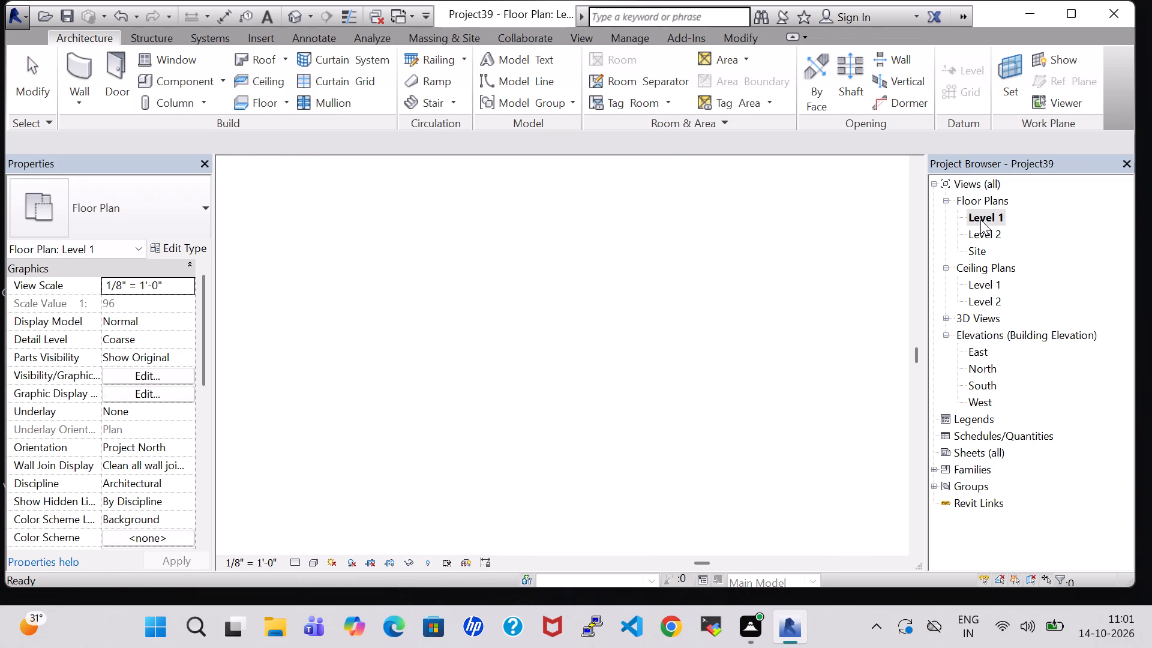
scroll(725, 338, "down", 3)
middle_click(748, 460)
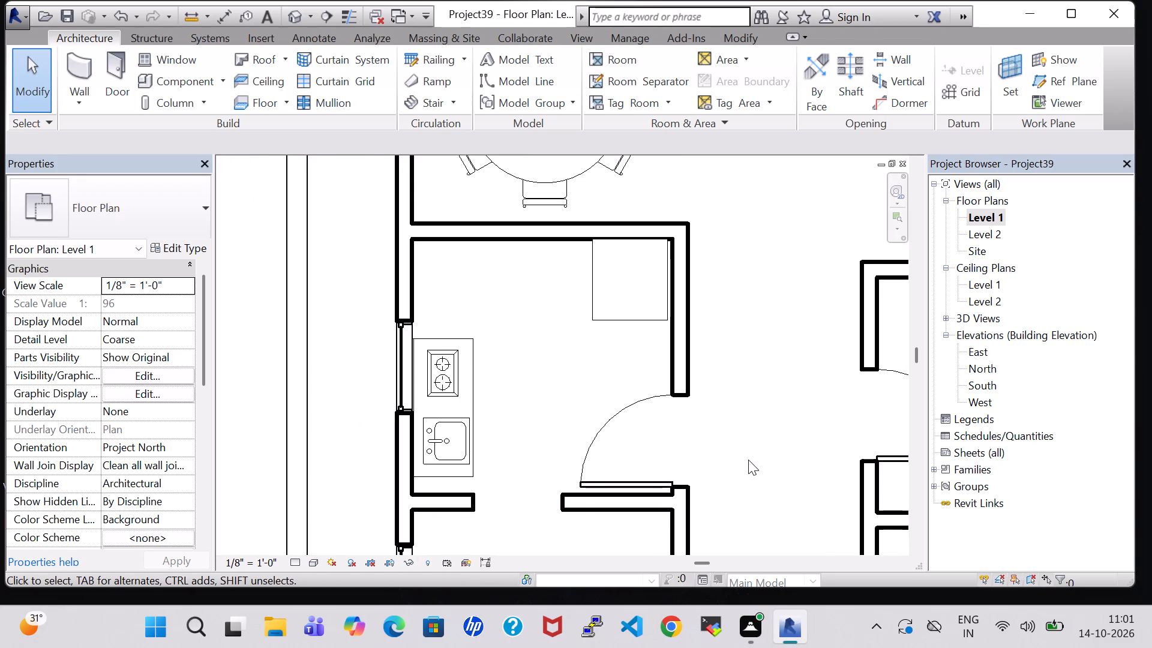
scroll(748, 460, "down", 4)
middle_click_drag(757, 480, 759, 339)
scroll(758, 339, "down", 2)
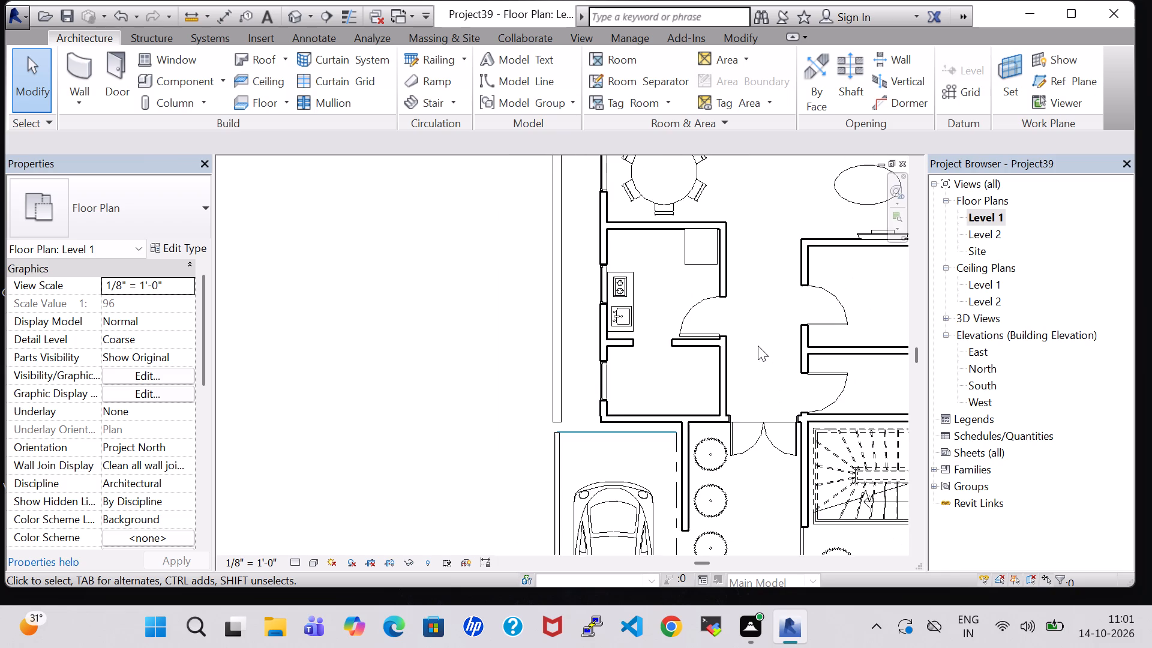
middle_click_drag(758, 346, 690, 440)
scroll(701, 416, "down", 2)
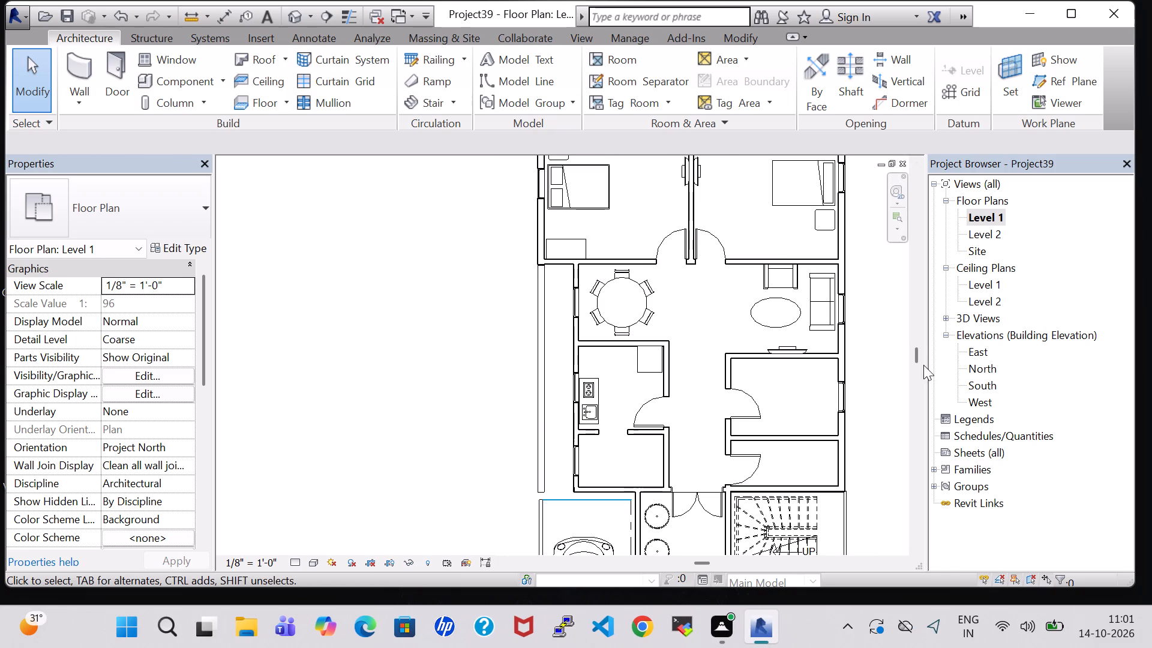
left_click(873, 368)
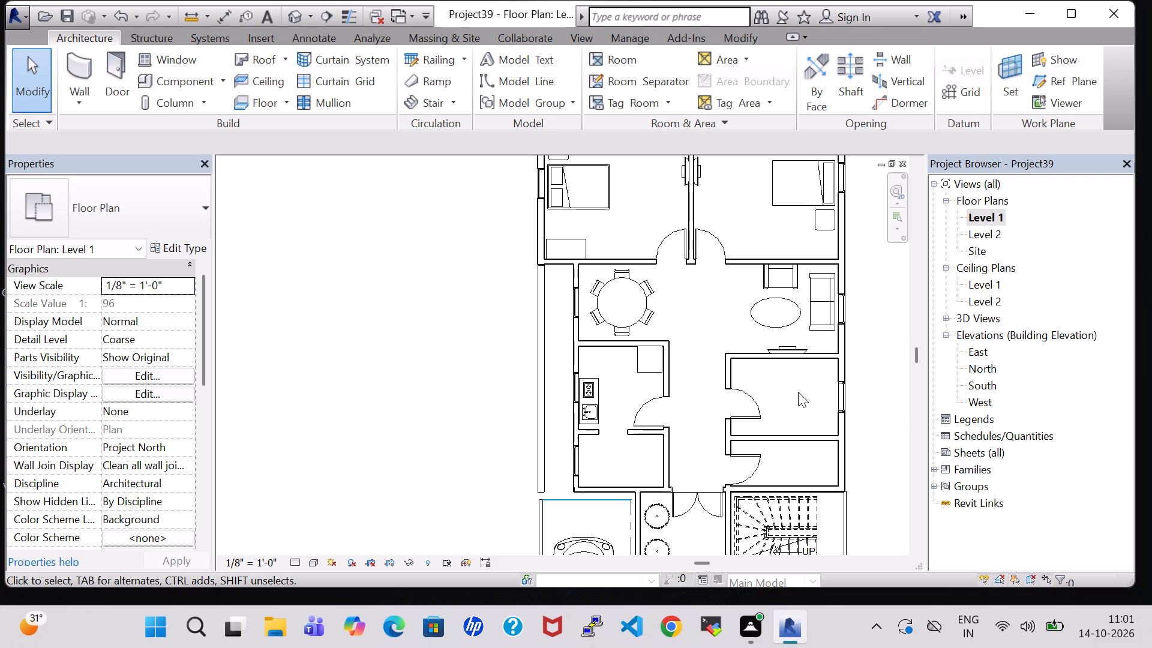
left_click(157, 88)
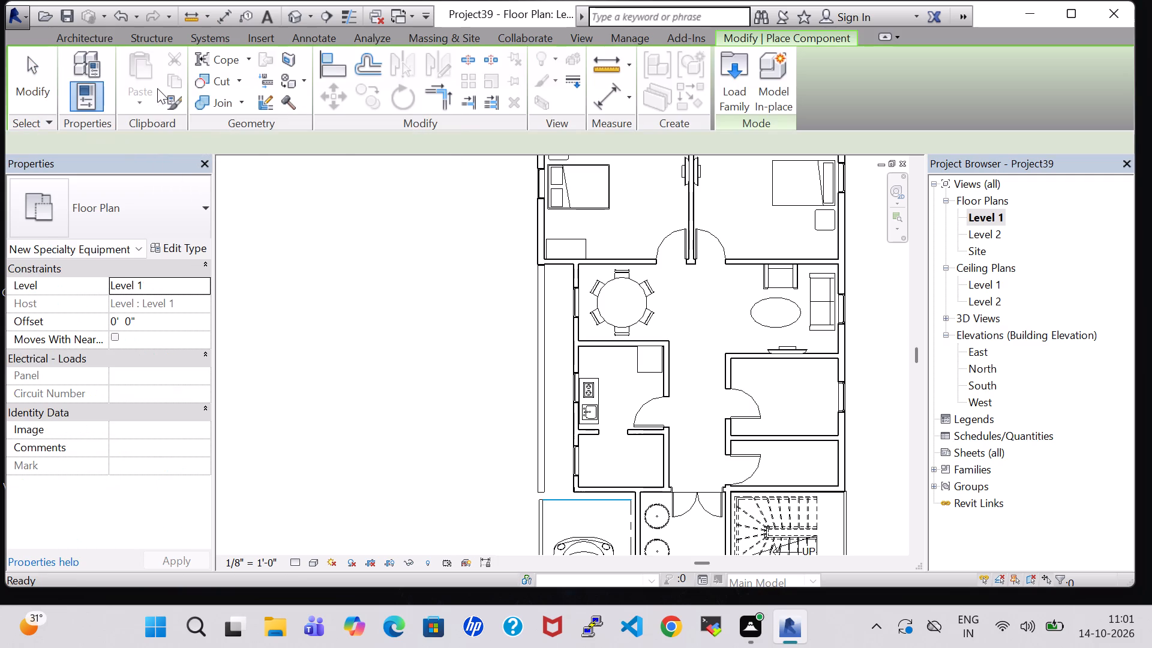
left_click(730, 71)
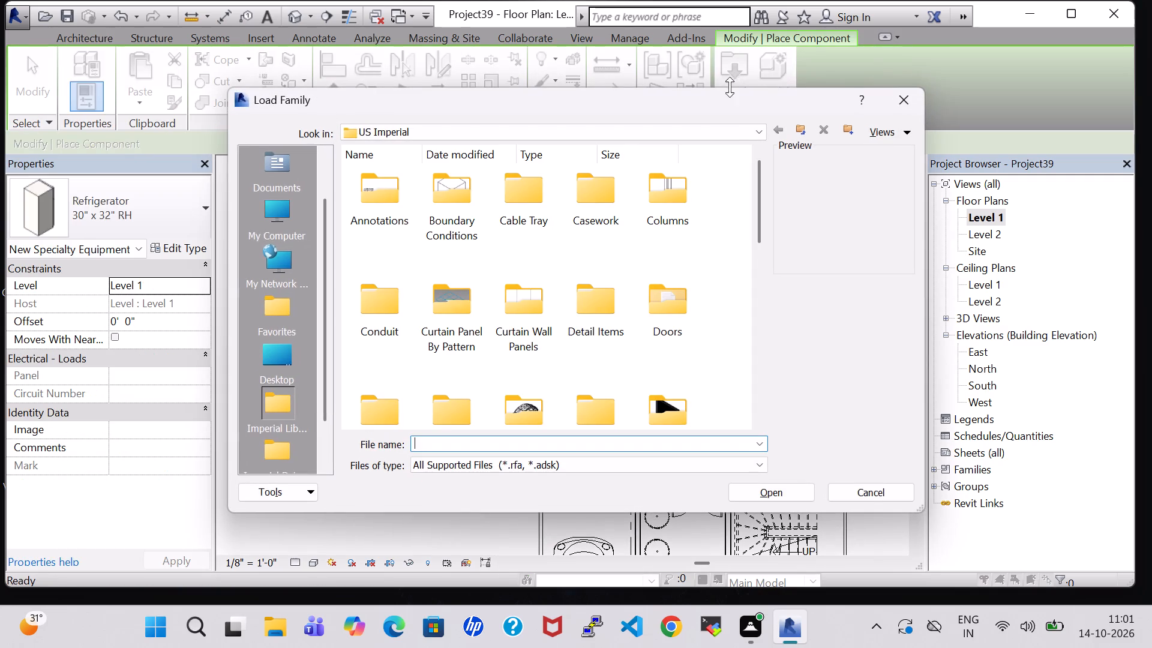
scroll(674, 411, "down", 3)
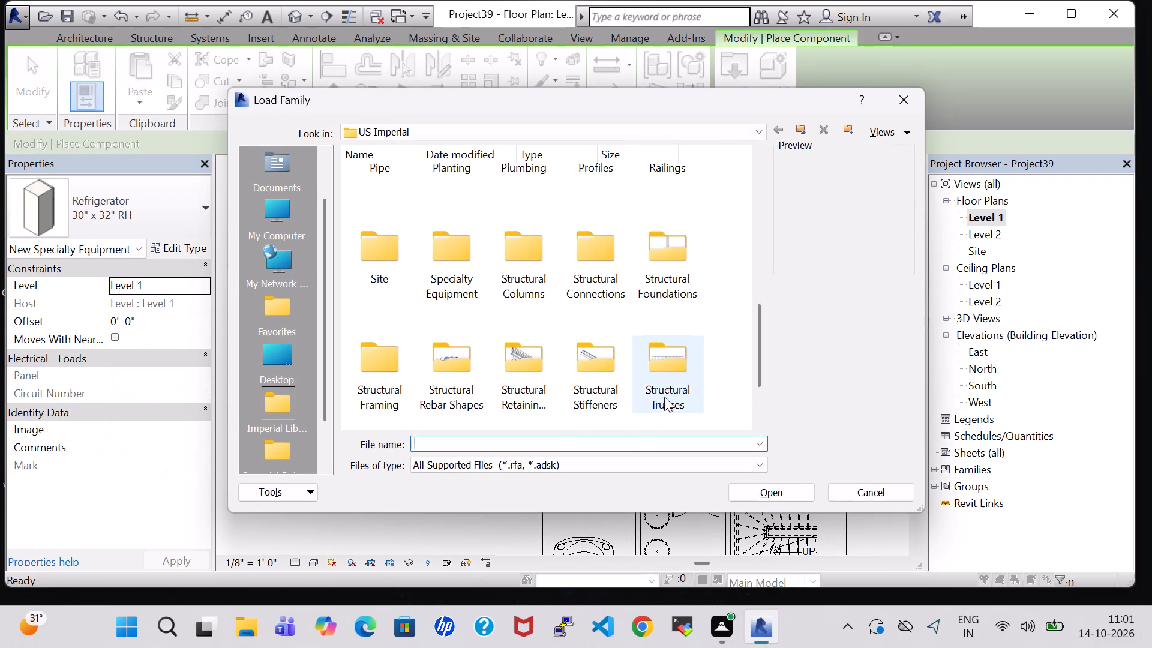
scroll(664, 396, "down", 1)
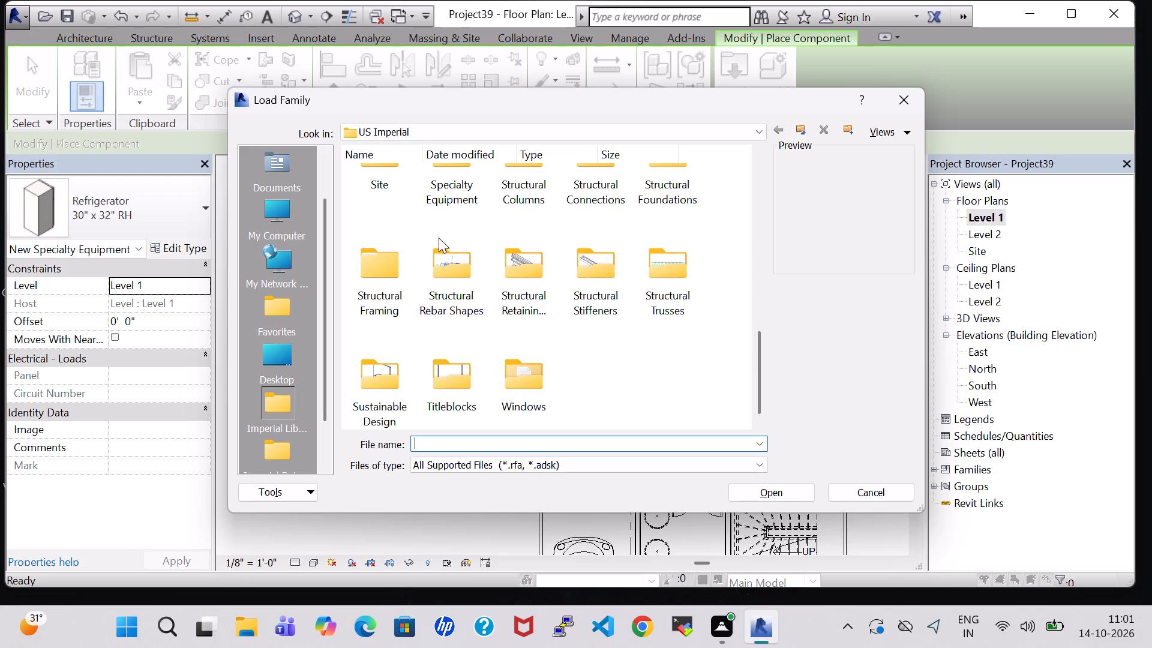
double_click(450, 180)
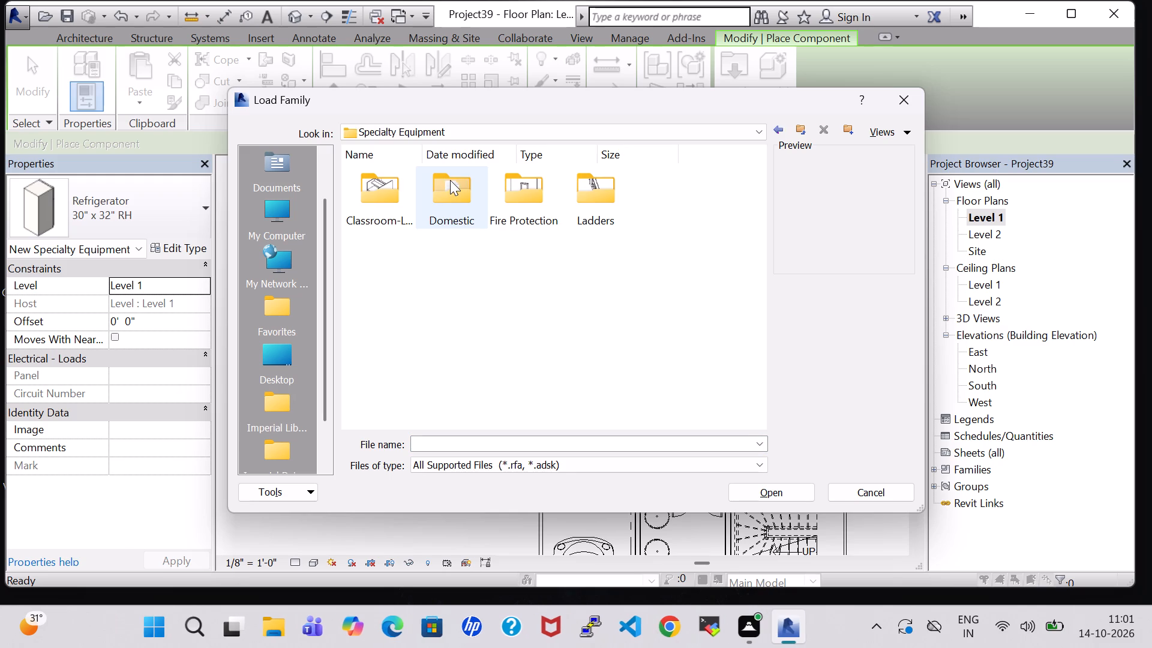
double_click(459, 183)
scroll(488, 263, "down", 1)
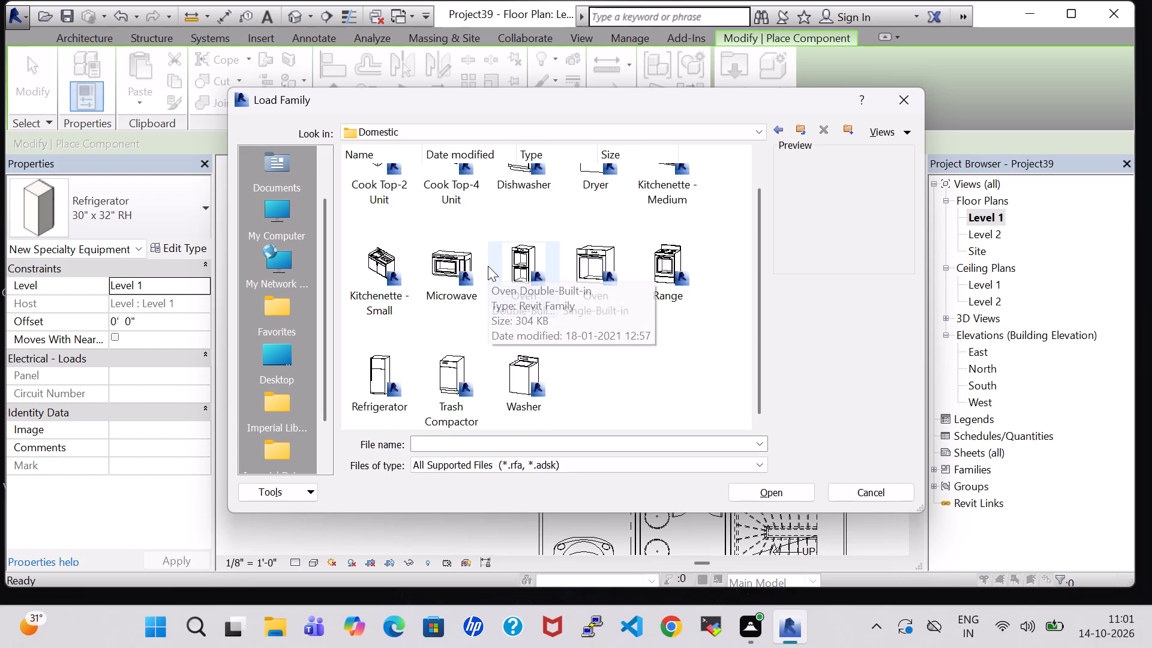
scroll(409, 366, "down", 1)
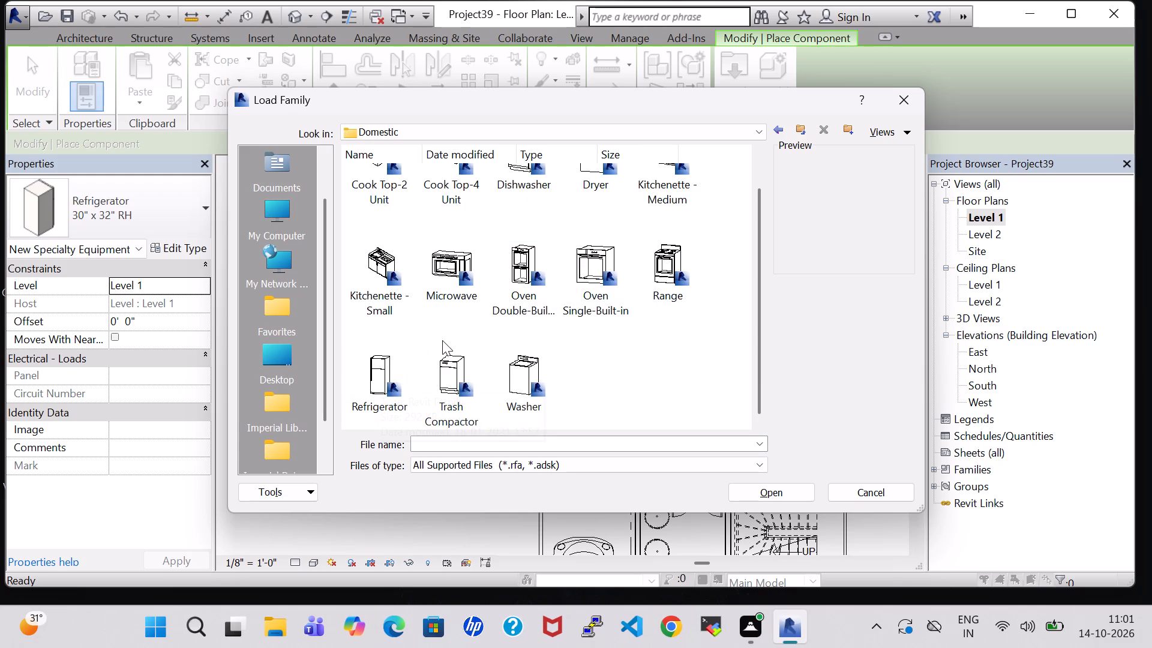
left_click(512, 373)
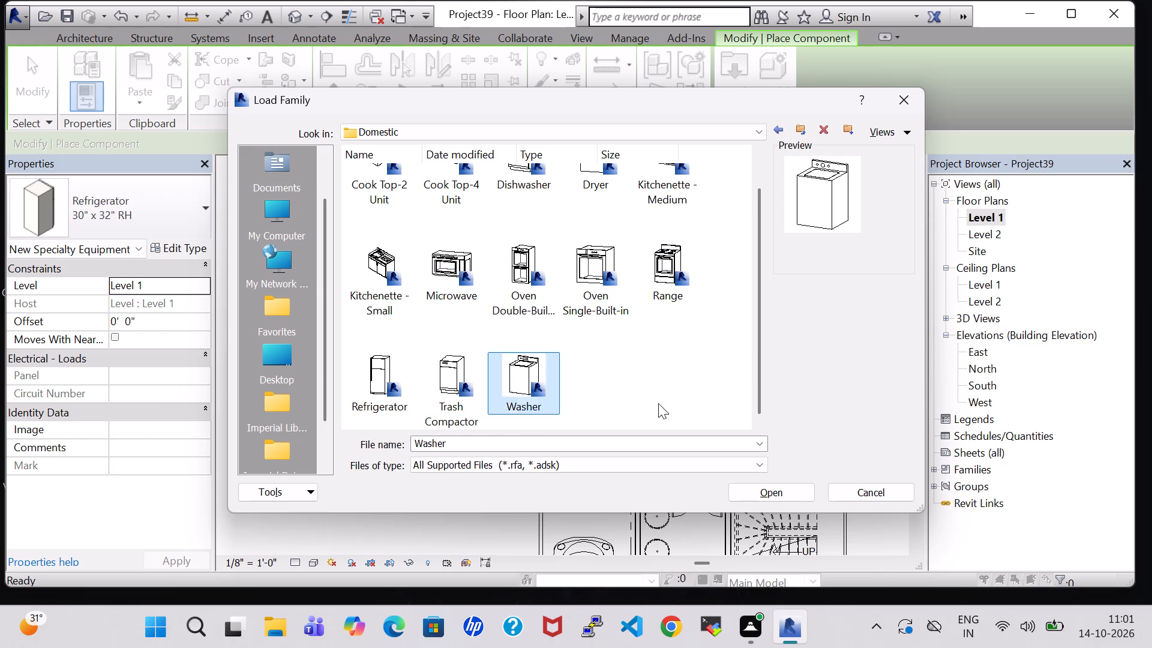
left_click(782, 488)
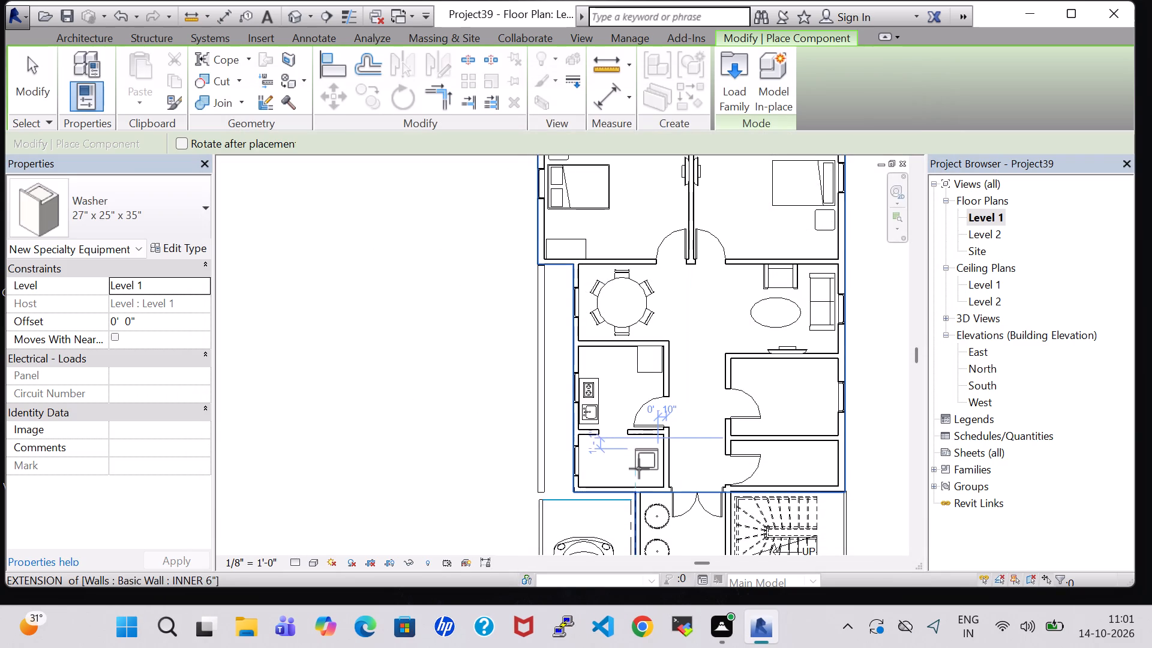
Place the 27" x 25" x 35" washer in the small room adjoining the kitchen, beside the exterior wall's window.
scroll(620, 470, "up", 4)
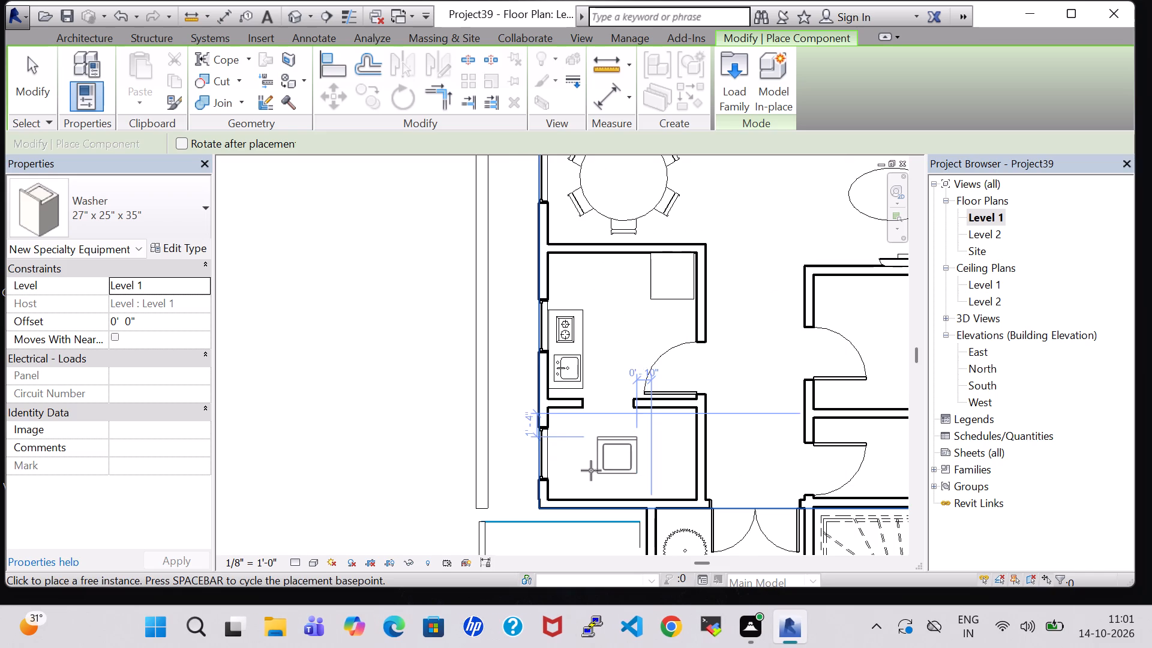
left_click(554, 470)
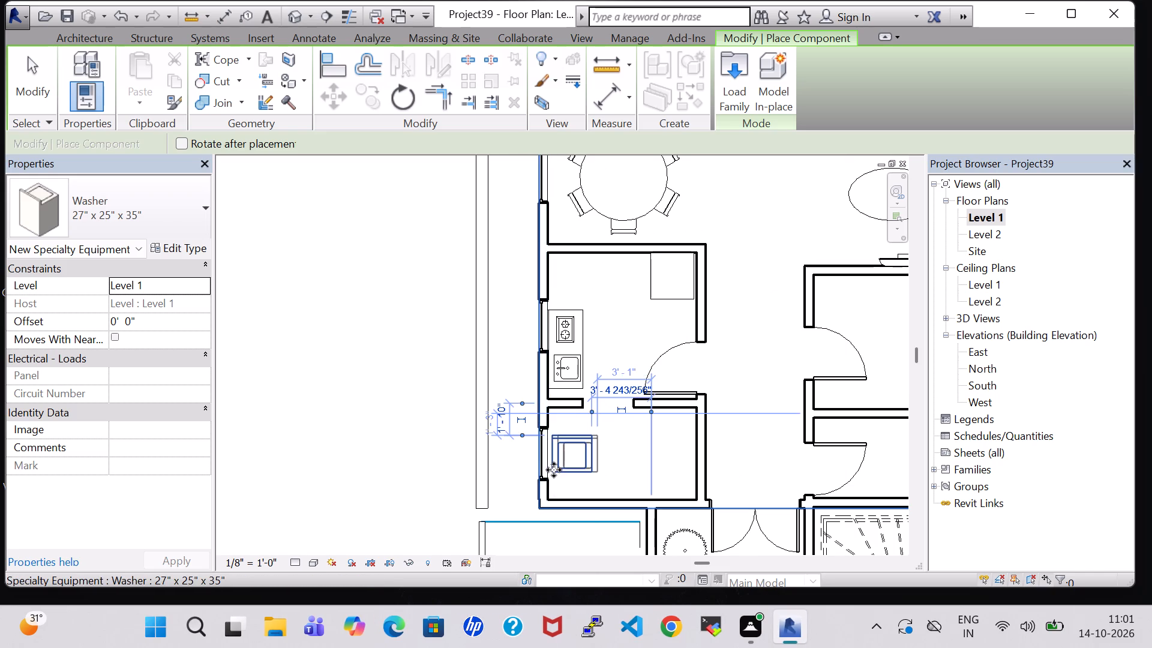
key("Escape")
key("Escape")
left_click(589, 434)
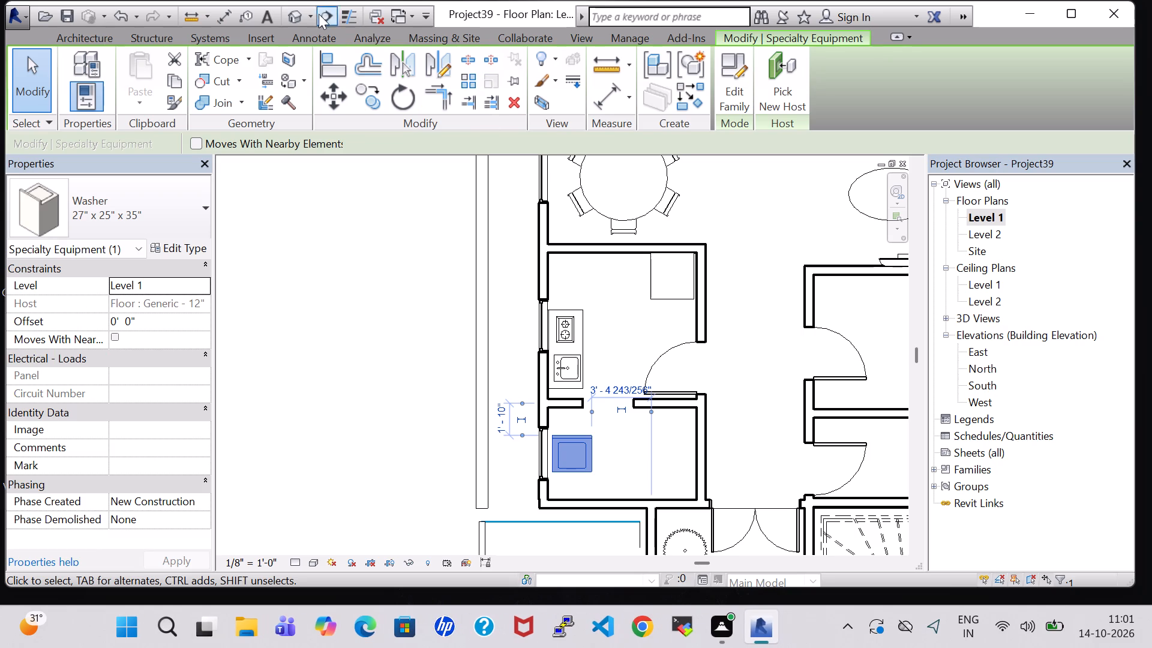
In the 3D view, rotate the washer by three quarter turns.
left_click(288, 14)
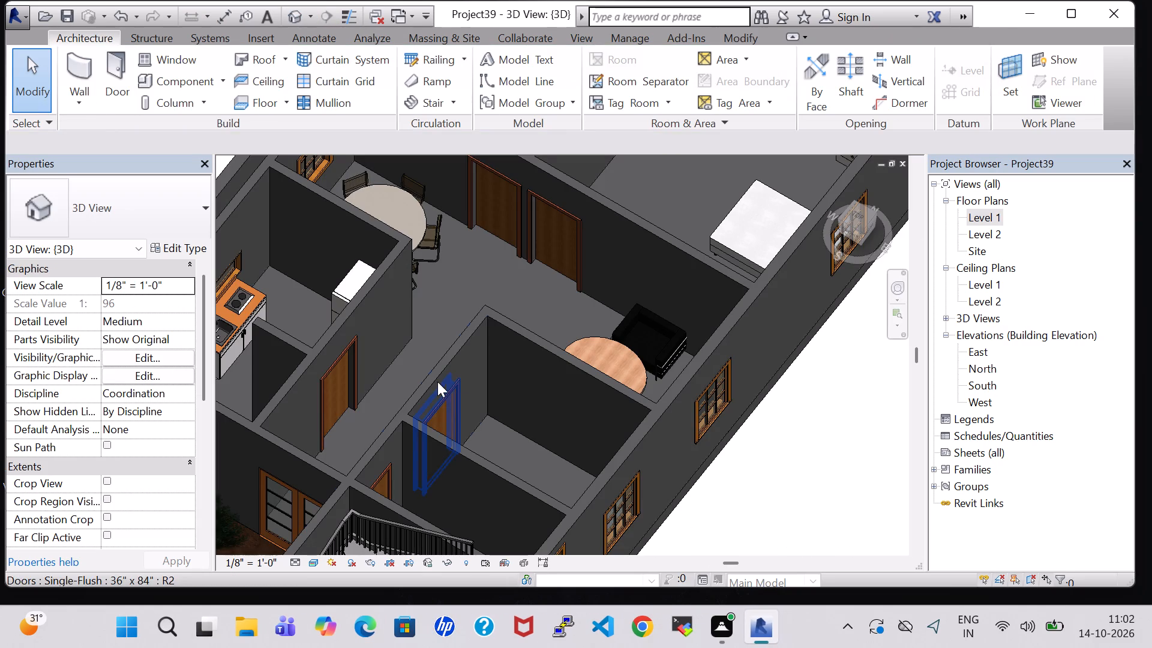
scroll(415, 365, "up", 1)
middle_click_drag(415, 365, 353, 391, "shift")
scroll(354, 386, "down", 3)
middle_click_drag(430, 329, 505, 340)
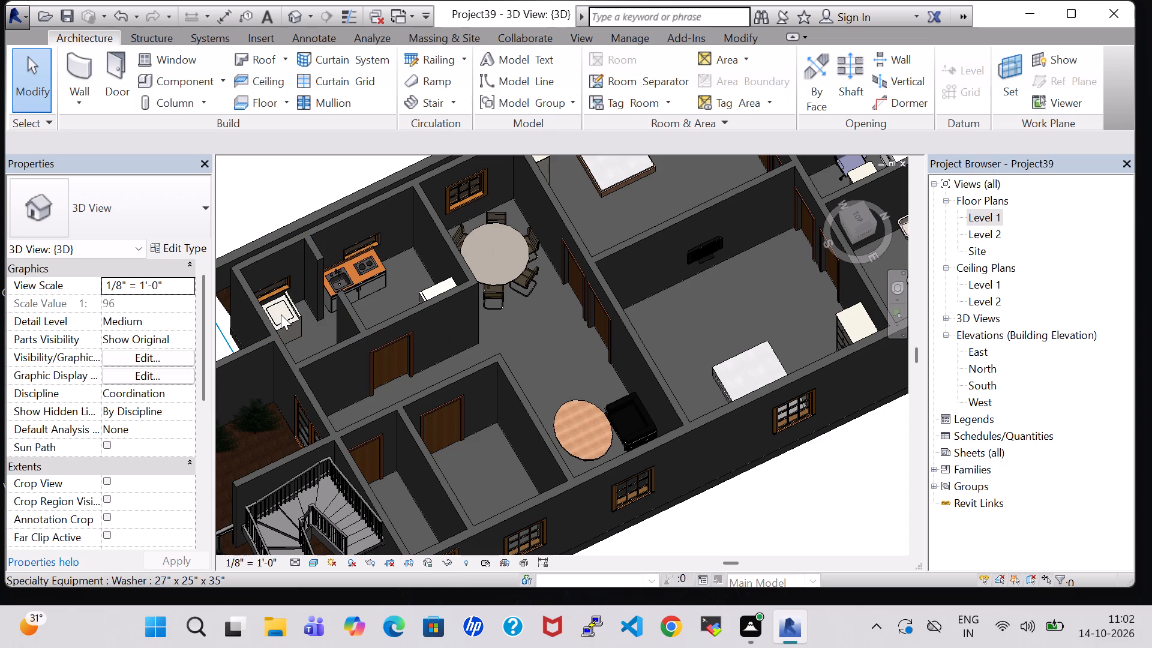
left_click(288, 317)
key("space")
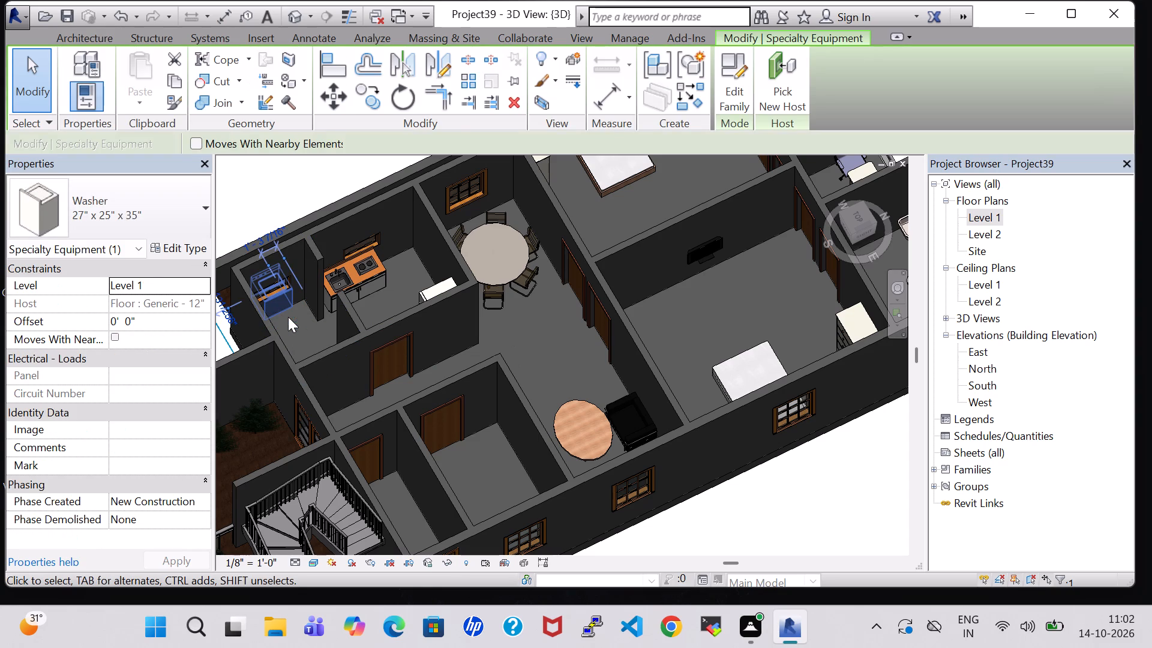
key("space")
key("space")
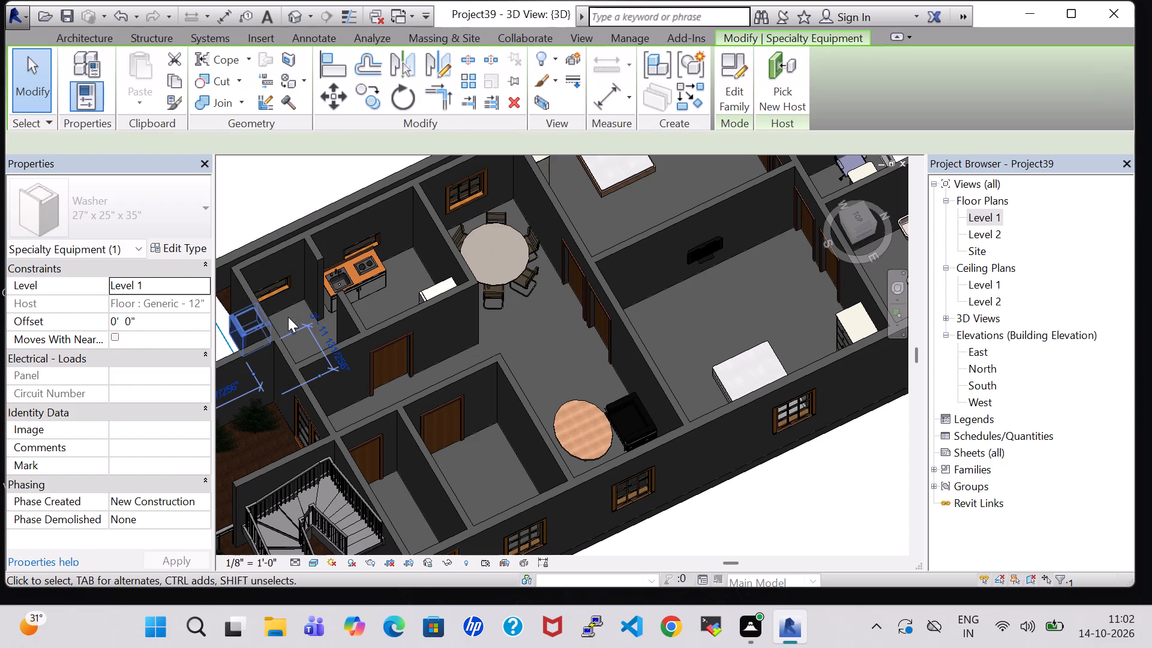
left_click(564, 338)
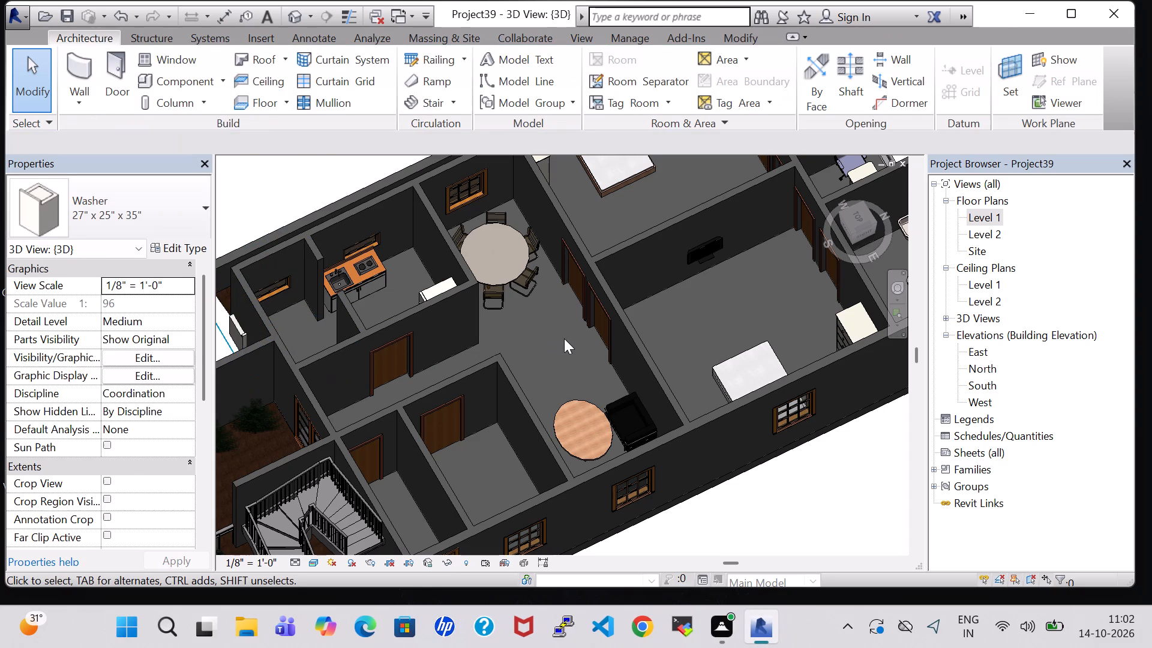
Nudge the washer off the front wall into the small room, toward the kitchen partition.
left_click(241, 335)
key("Right")
key("Right")
key("Right")
key("Right")
key("Right")
key("Right")
key("Right")
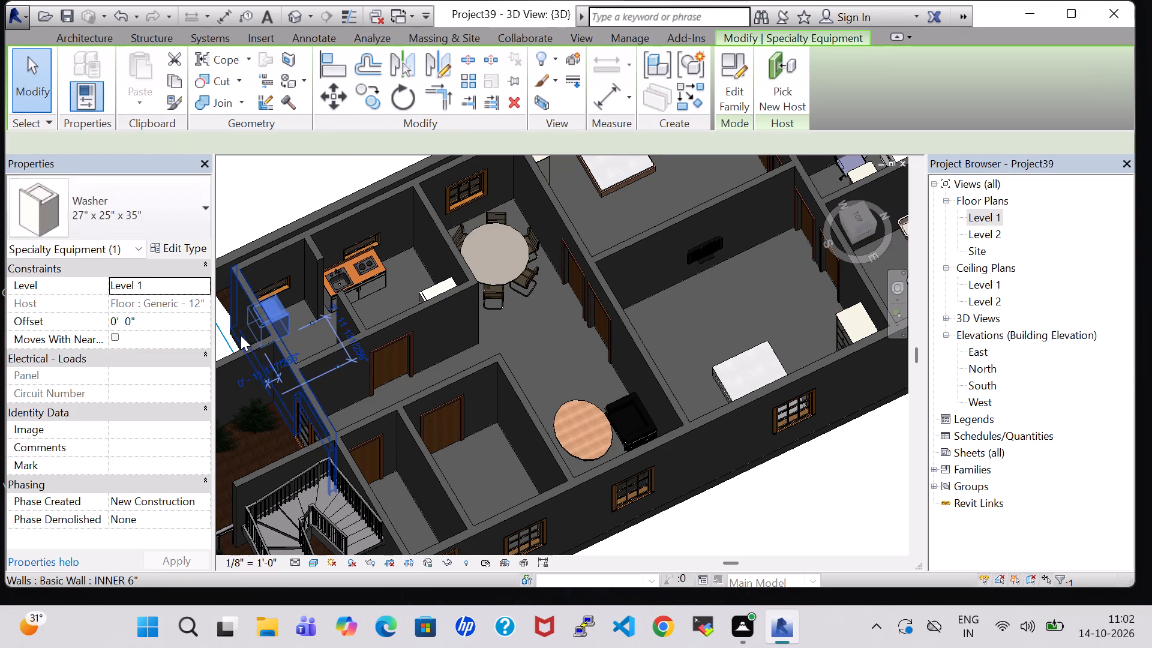
key("Right")
key("Right")
key("Right")
key("Right")
key("Right")
key("Right")
key("Right")
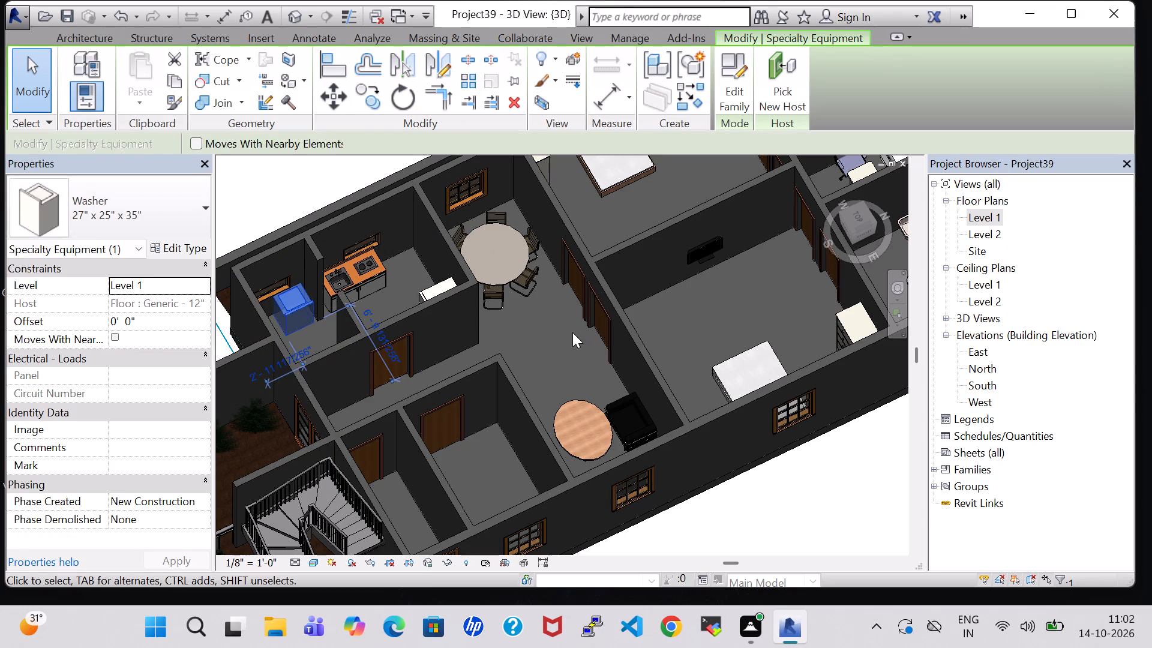
left_click(558, 332)
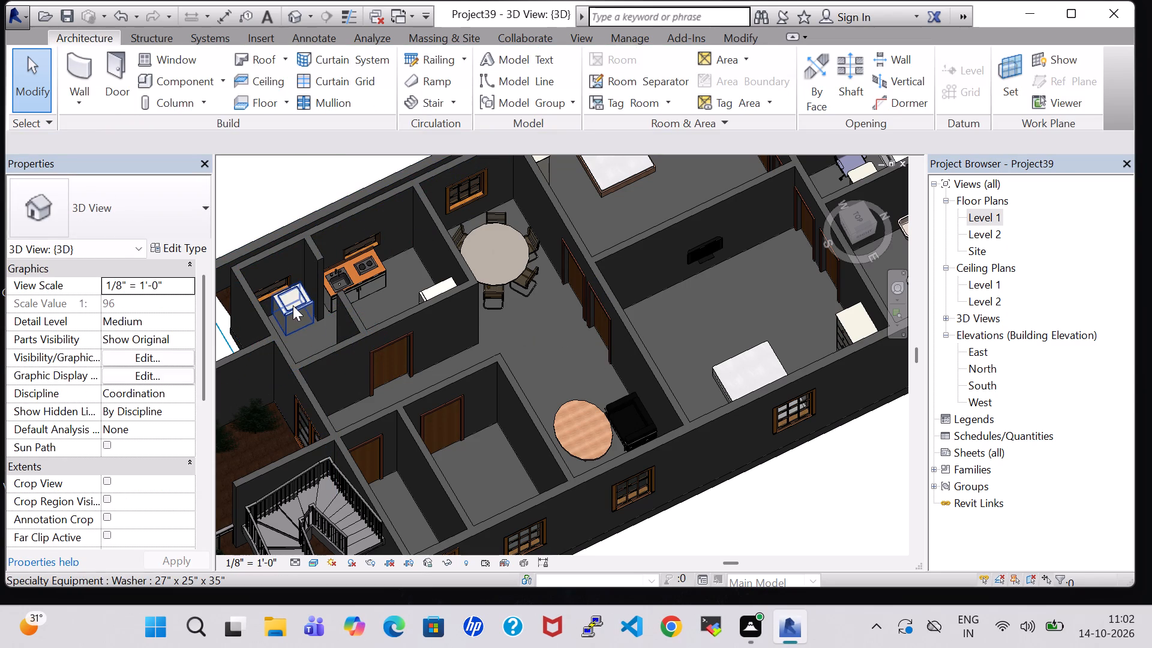
Nudge the washer four increments away from the windowed exterior wall and two increments back toward the front wall.
left_click(293, 305)
key("Down")
key("Down")
key("Down")
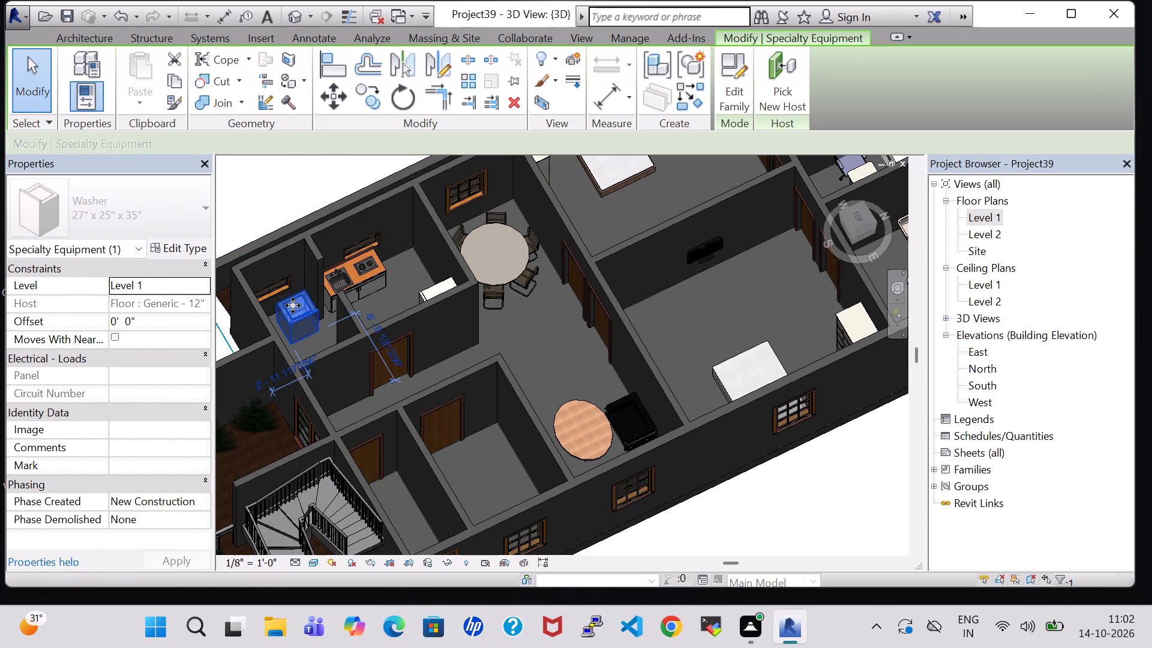
key("Down")
key("Left")
key("Left")
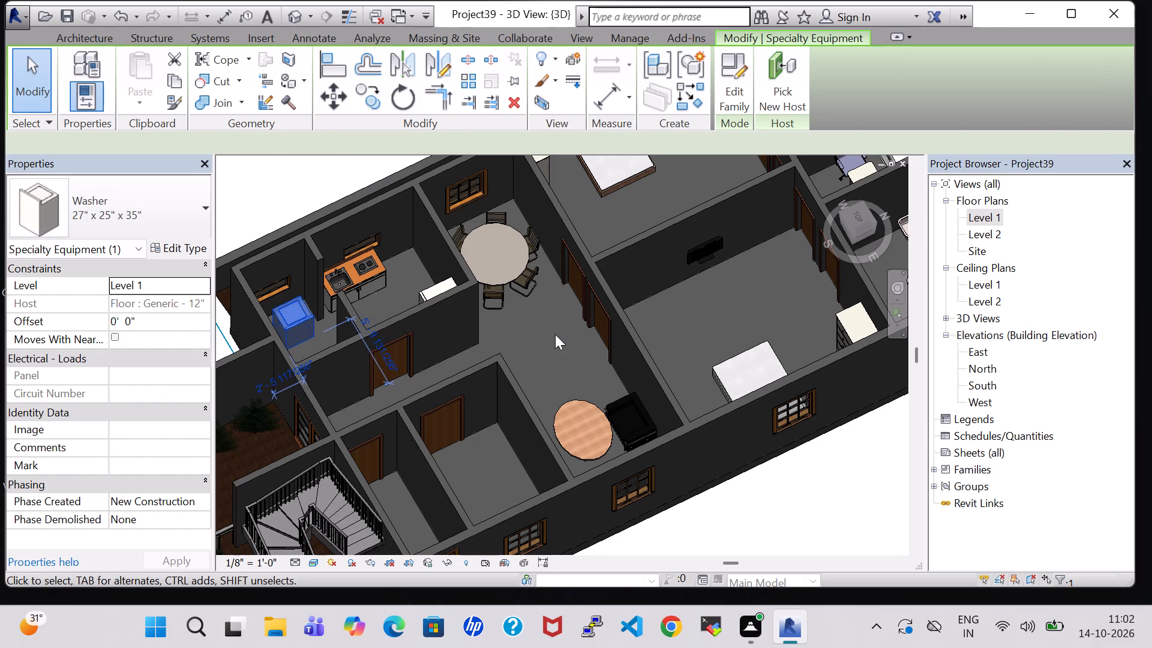
left_click(559, 335)
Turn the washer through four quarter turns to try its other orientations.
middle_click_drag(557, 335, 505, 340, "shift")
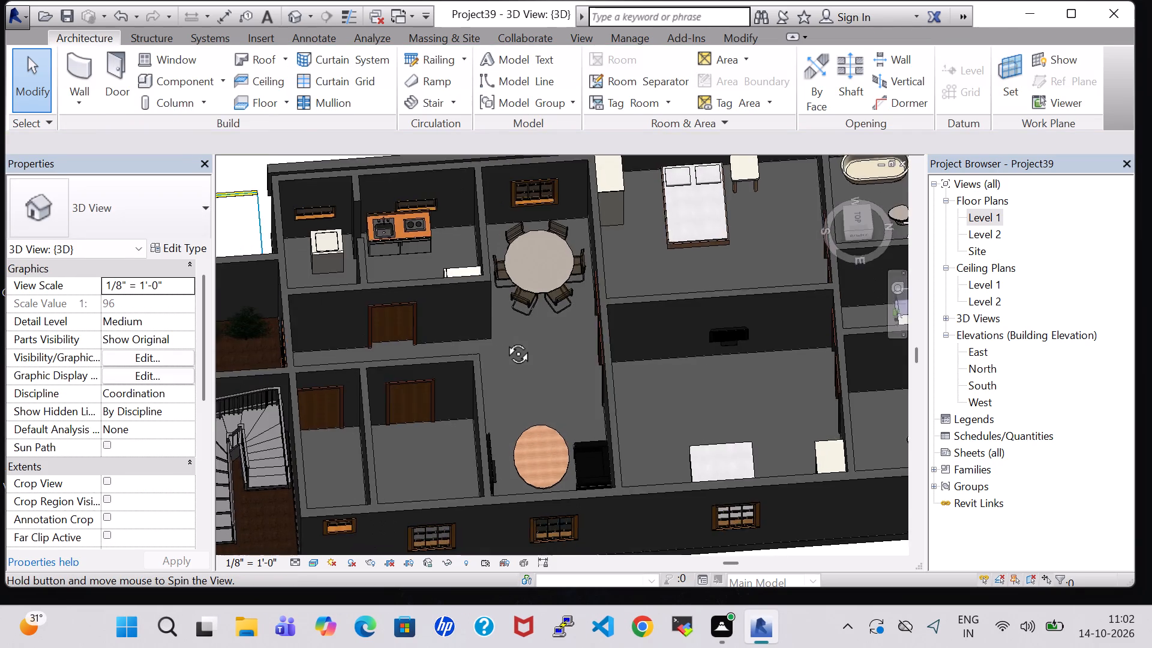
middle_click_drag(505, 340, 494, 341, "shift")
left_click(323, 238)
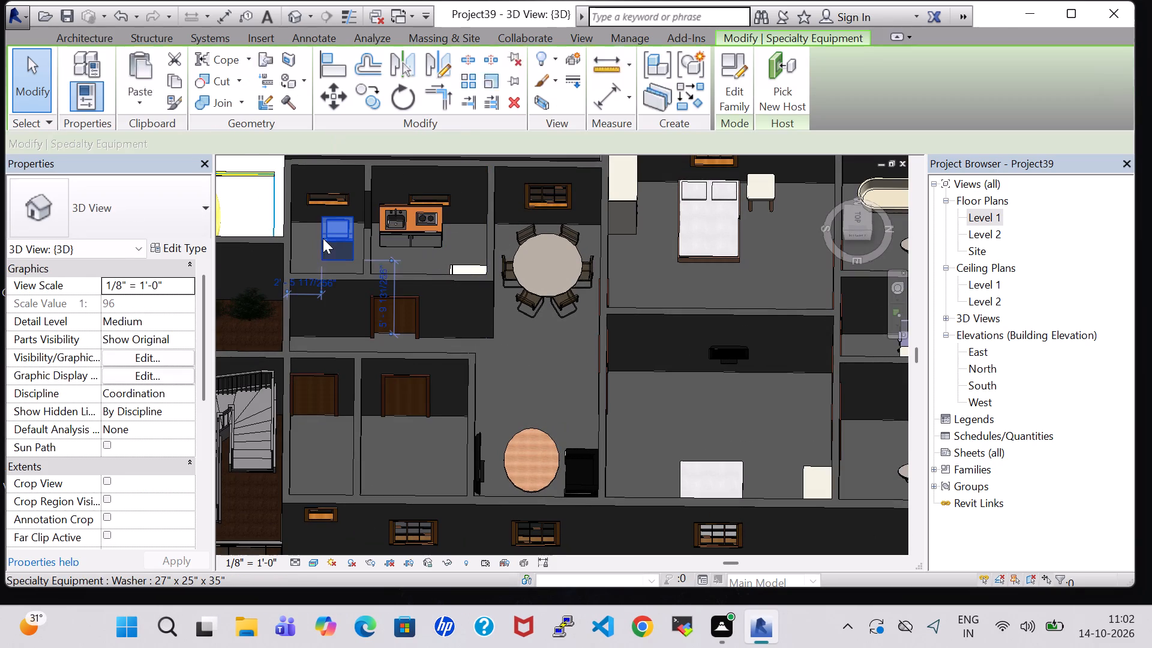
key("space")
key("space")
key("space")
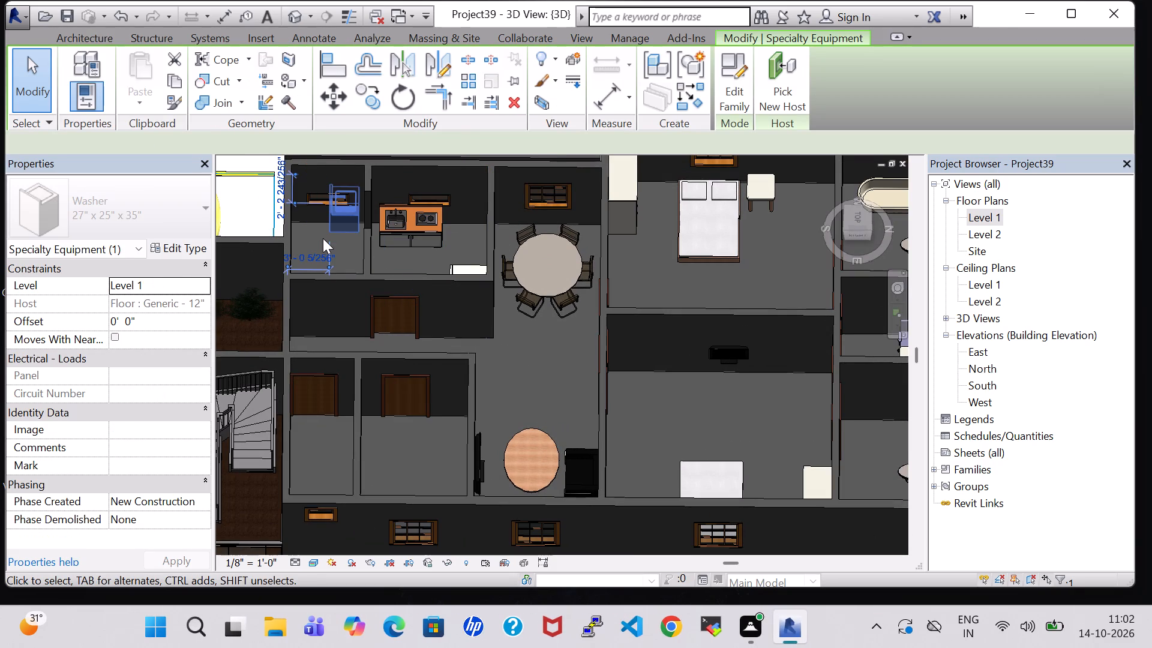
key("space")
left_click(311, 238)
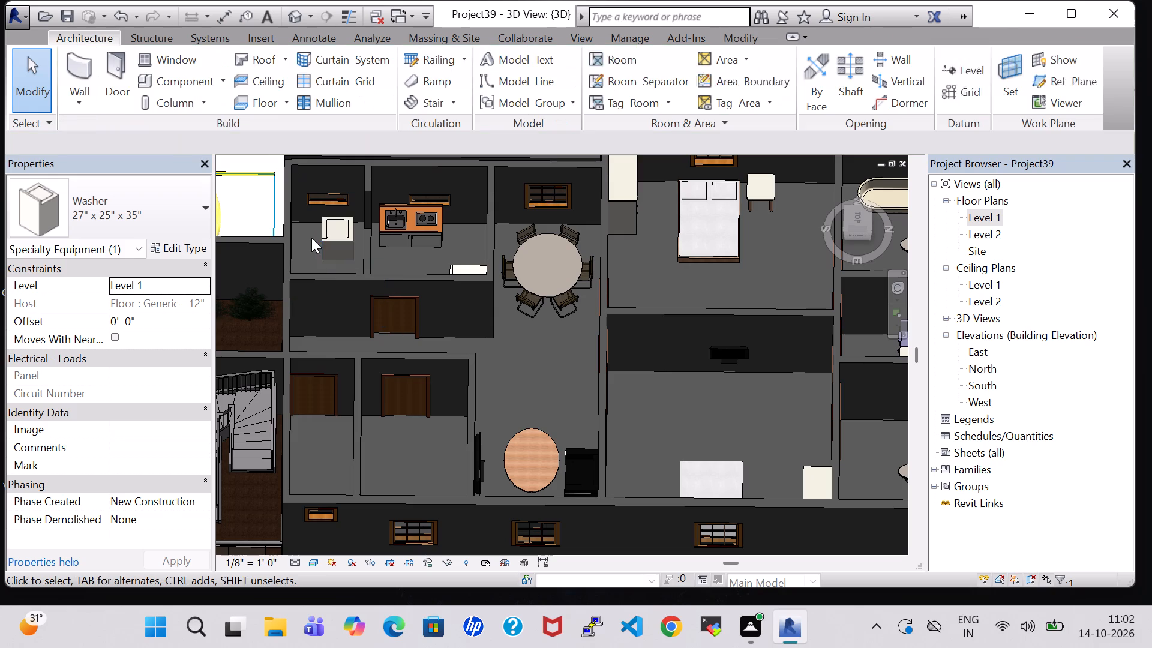
Nudge the washer four increments away from the kitchen partition, toward the front wall.
left_click(340, 241)
key("Left")
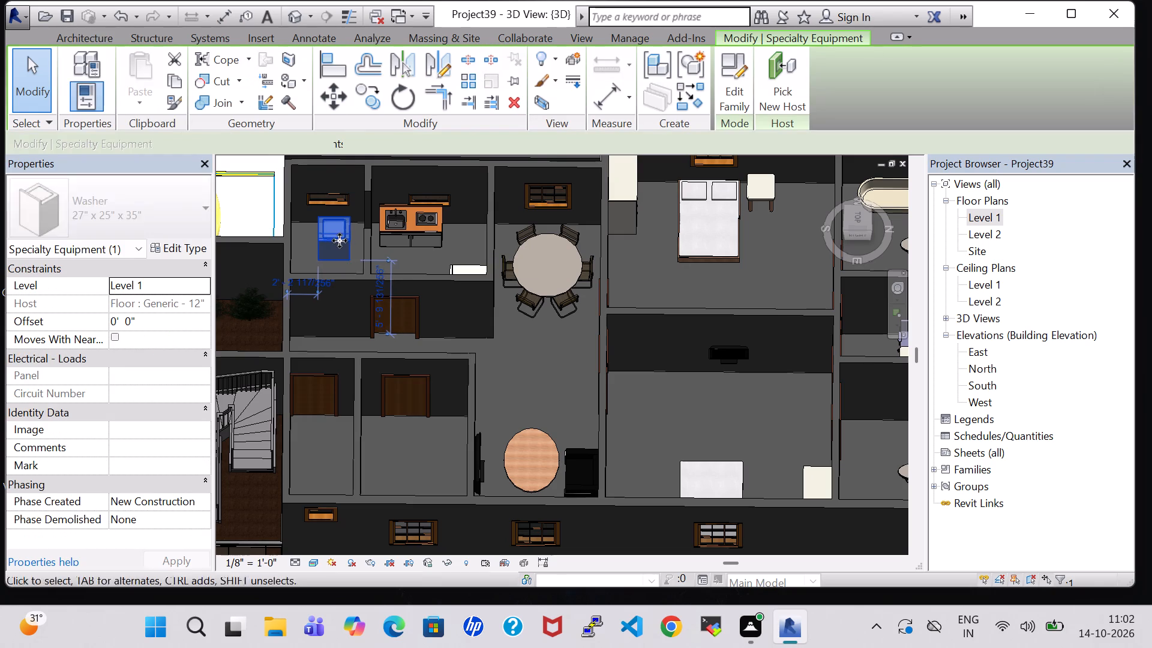
key("Left")
key("Left")
key("Left")
left_click(542, 368)
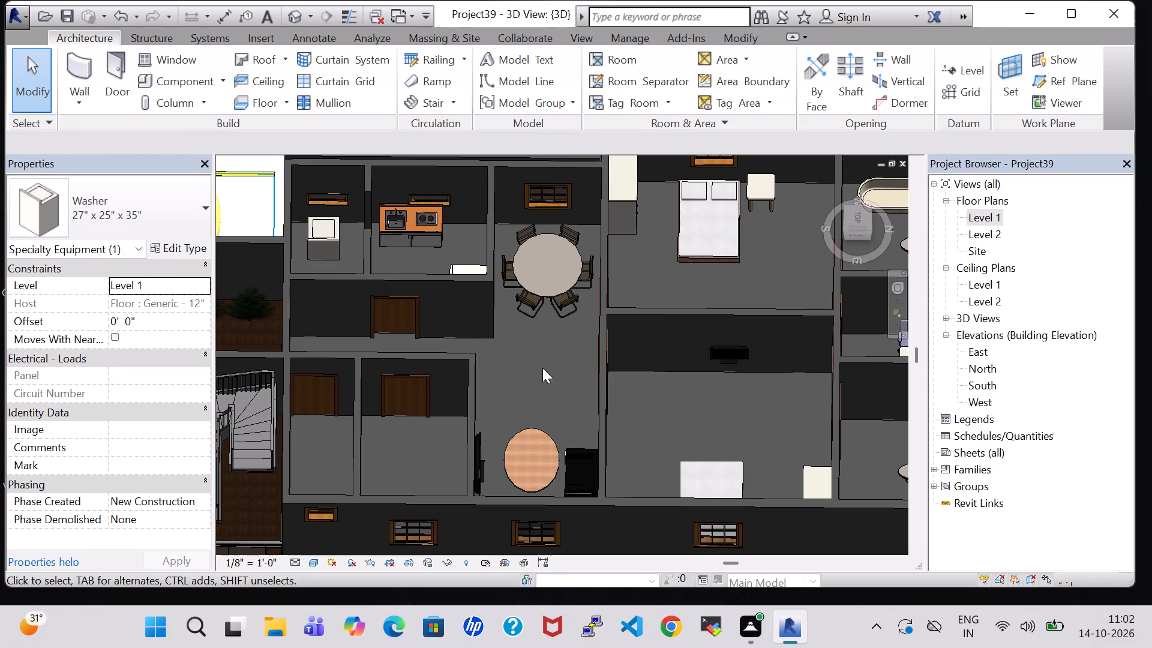
Nudge the fixed 36" x 24" window above the washer up the exterior wall to a sill height of 4' 4".
middle_click_drag(408, 266, 408, 193)
scroll(404, 191, "up", 2)
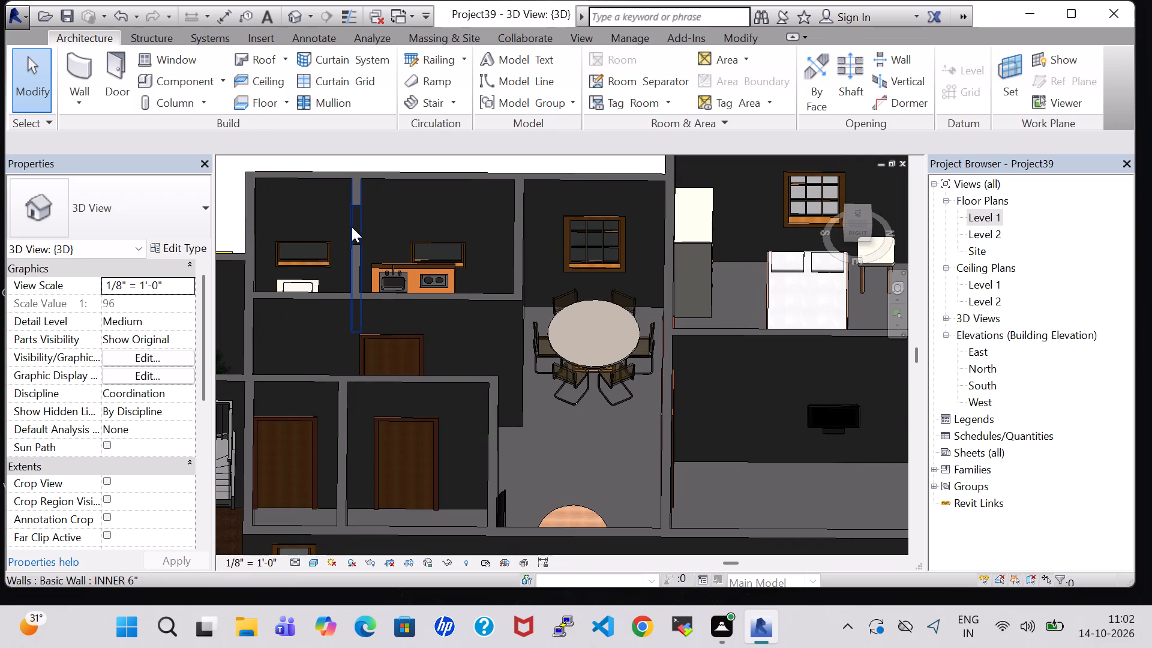
left_click(308, 237)
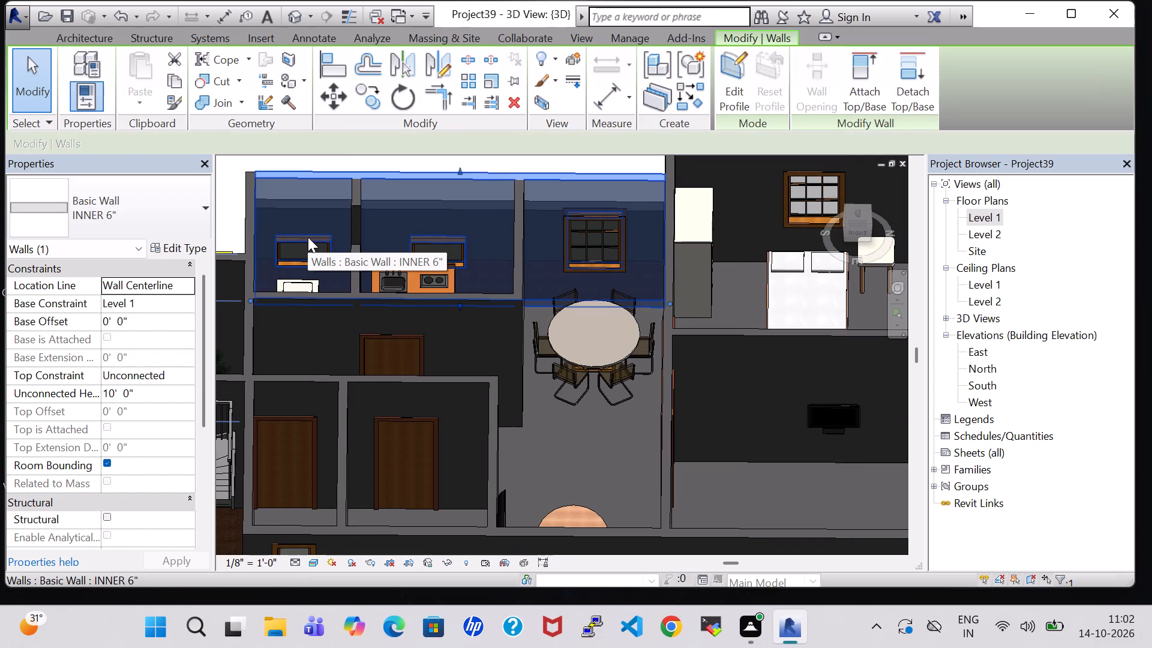
left_click(589, 444)
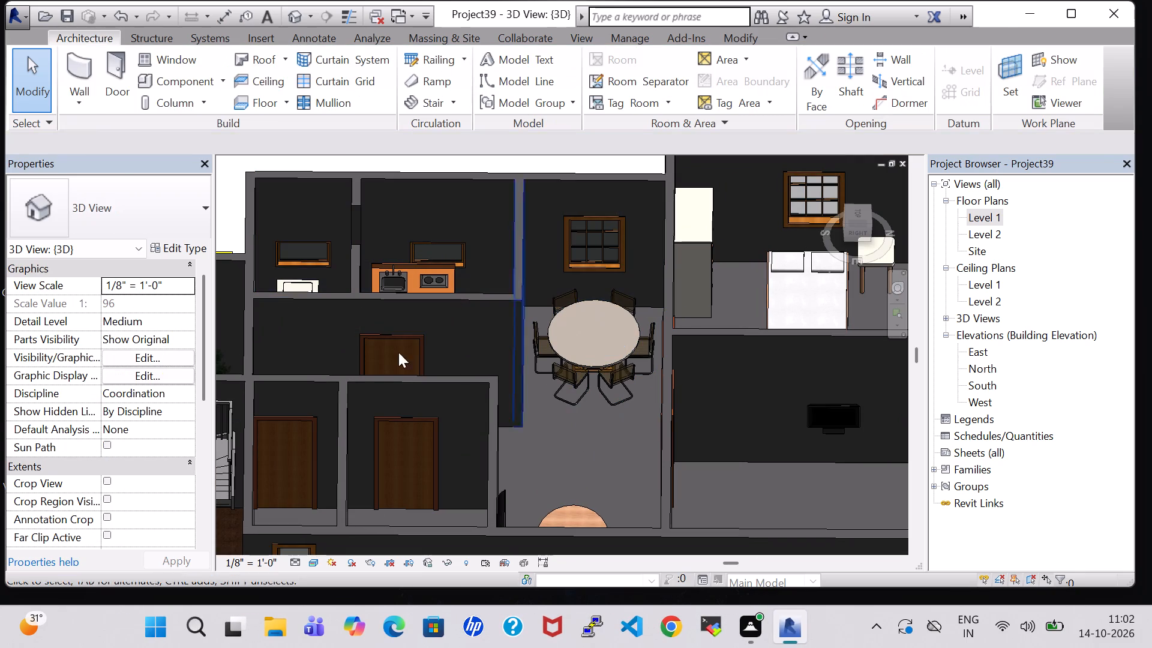
left_click(287, 260)
key("Up")
key("Up")
key("Up")
key("Up")
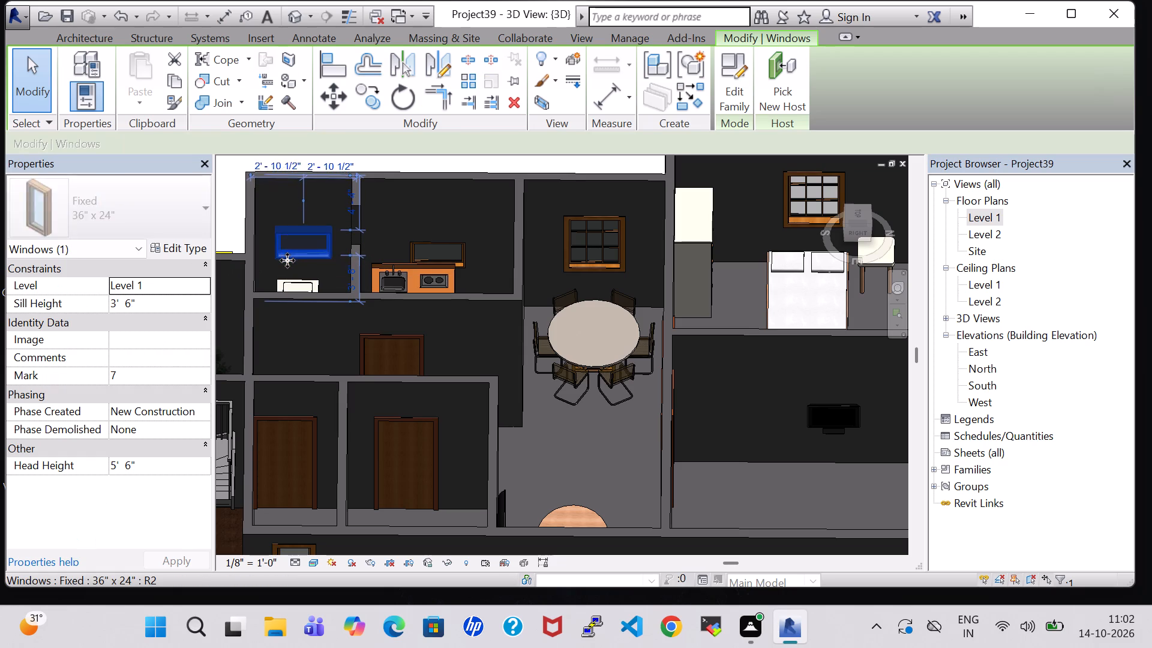
key("Up")
key("Up")
key("Up")
key("Up")
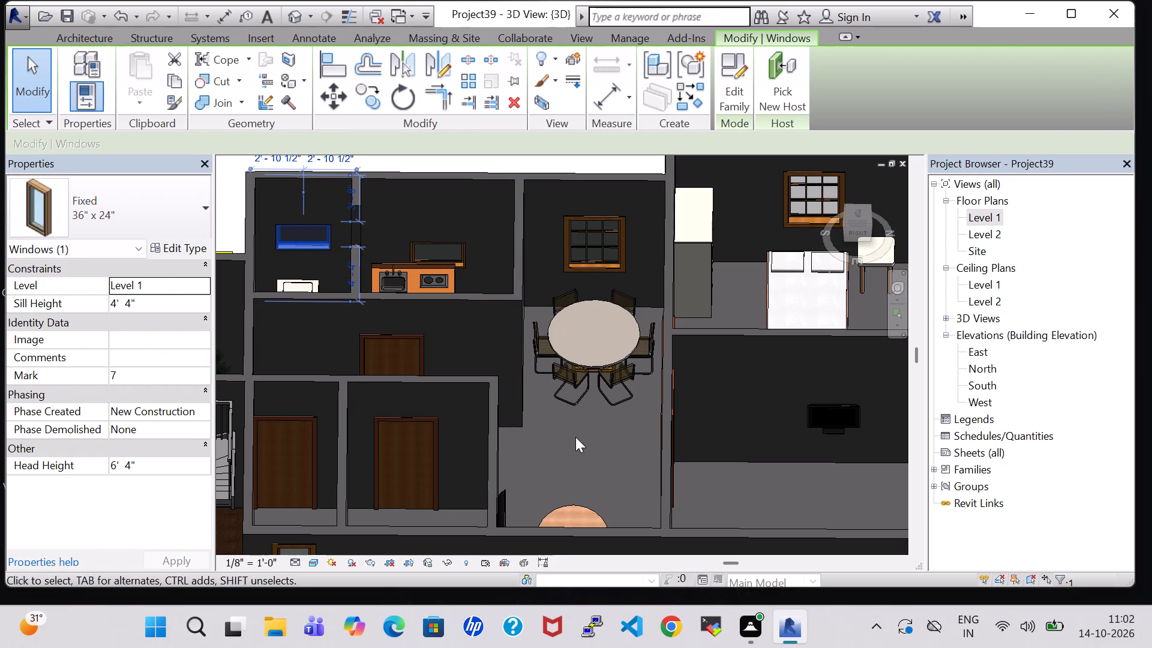
left_click(575, 437)
Nudge the fixed 36" x 24" window above the kitchen counter up to a sill height of 4' 6".
left_click(448, 242)
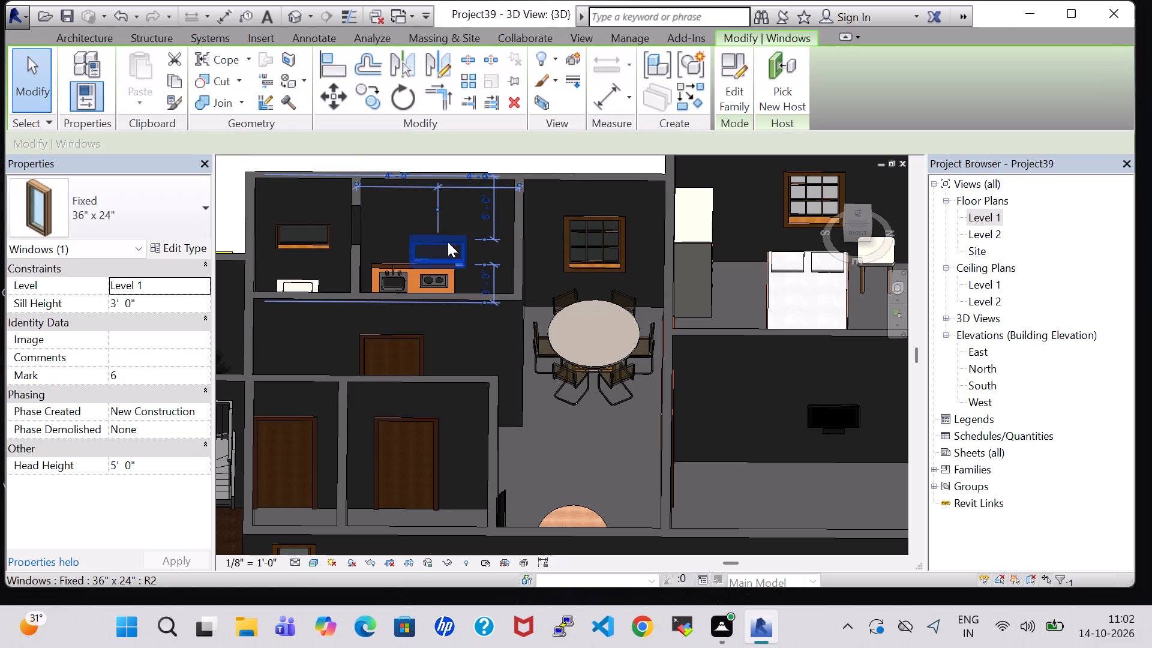
key("Up")
key("Up")
key("Up")
key("Up")
key("Up")
key("Up")
key("Up")
key("Up")
key("Up")
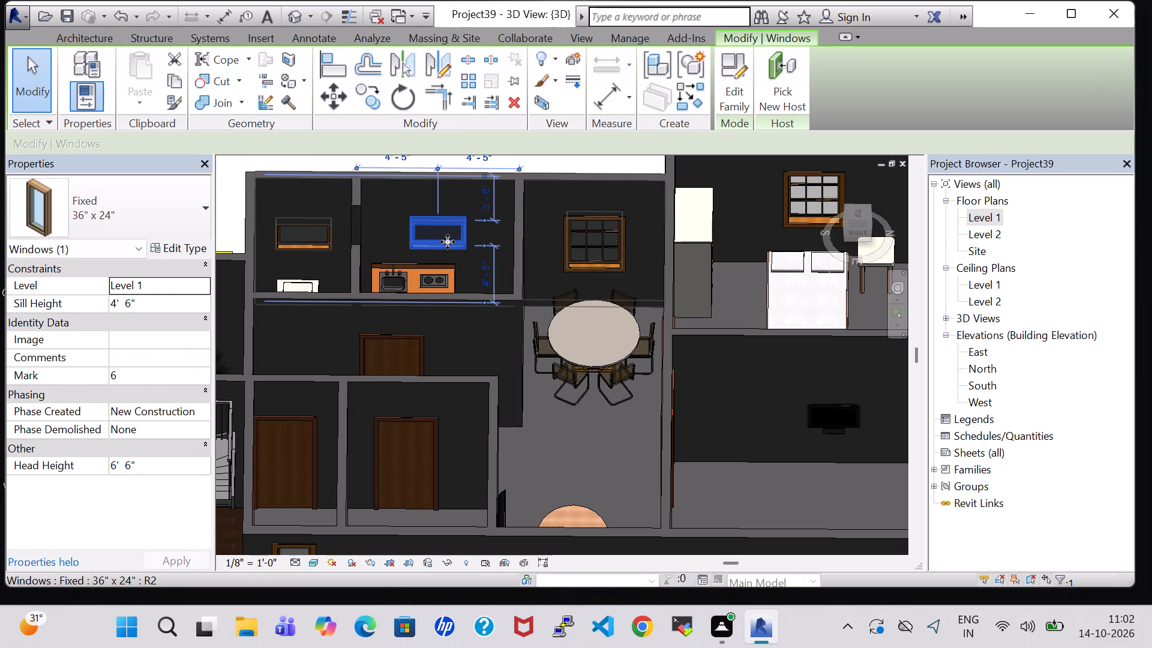
left_click(583, 428)
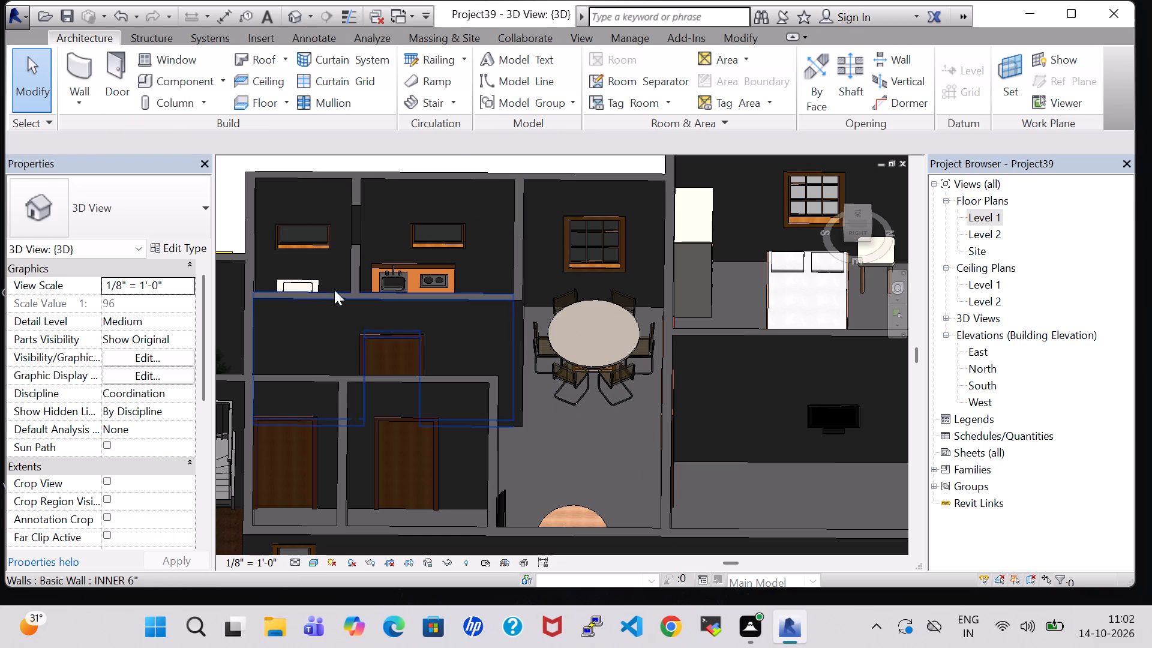
Select the washer and, in the Level 1 floor plan, nudge it five increments toward the front wall.
left_click(304, 280)
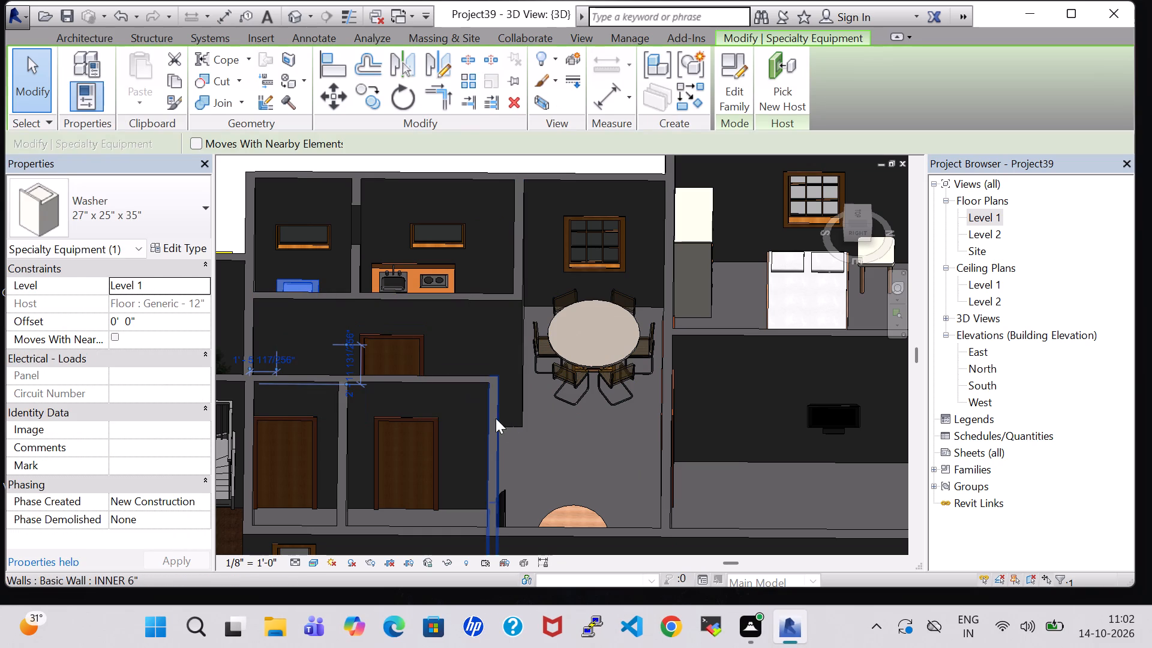
middle_click_drag(557, 431, 560, 495, "shift")
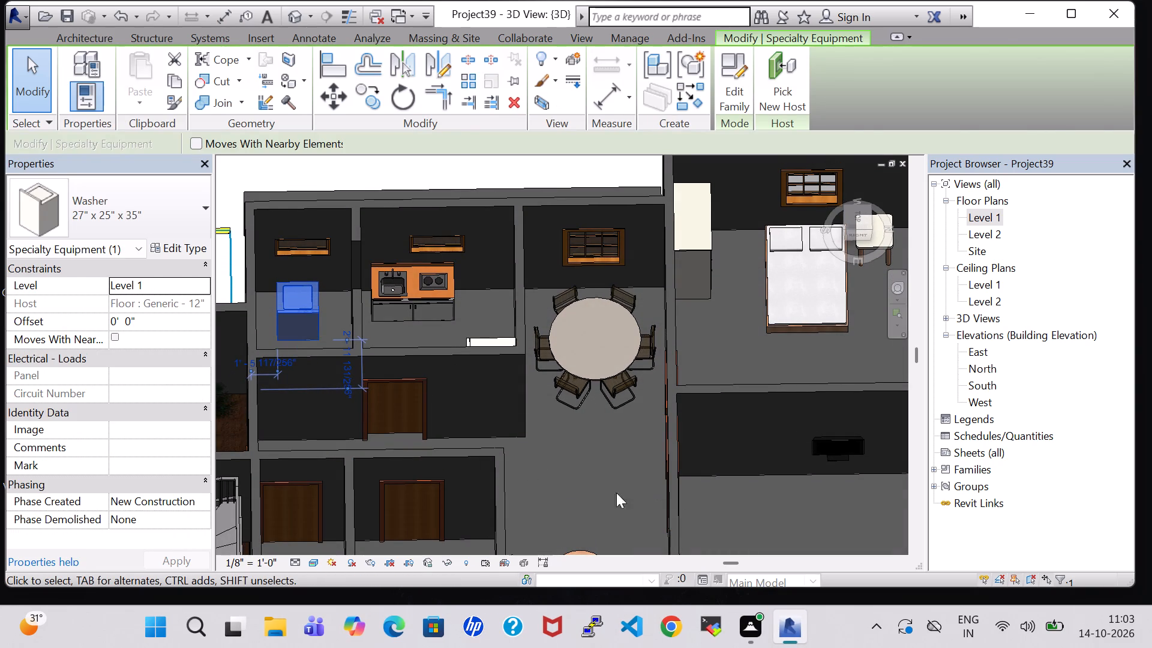
left_click(591, 493)
left_click(299, 316)
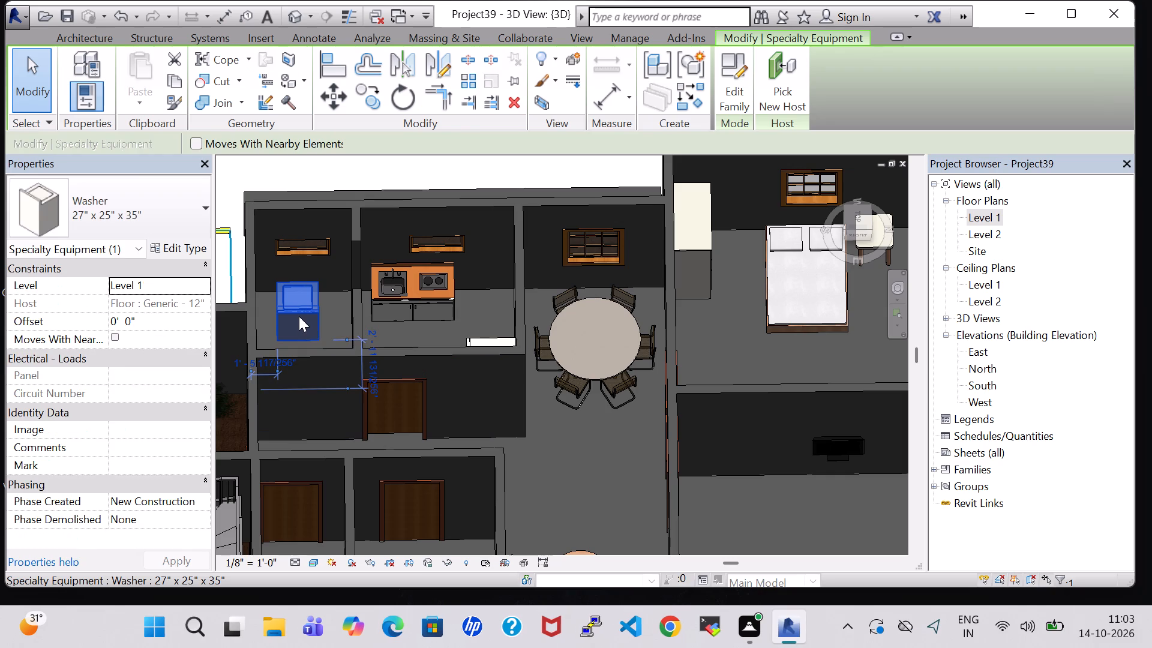
double_click(989, 214)
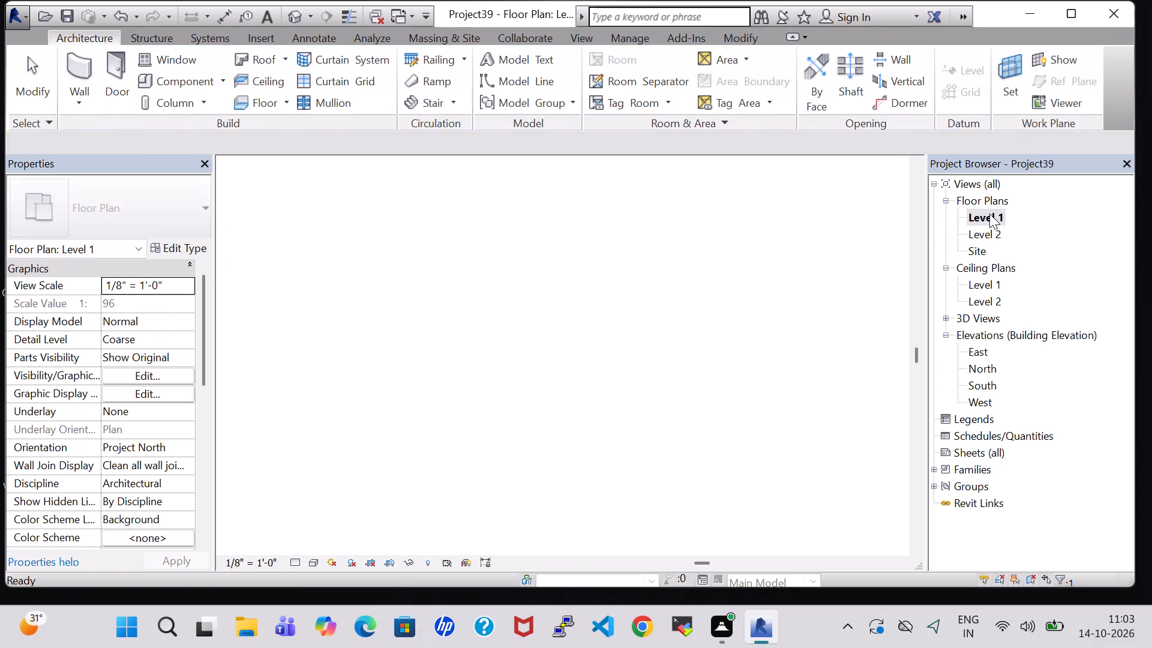
key("Down")
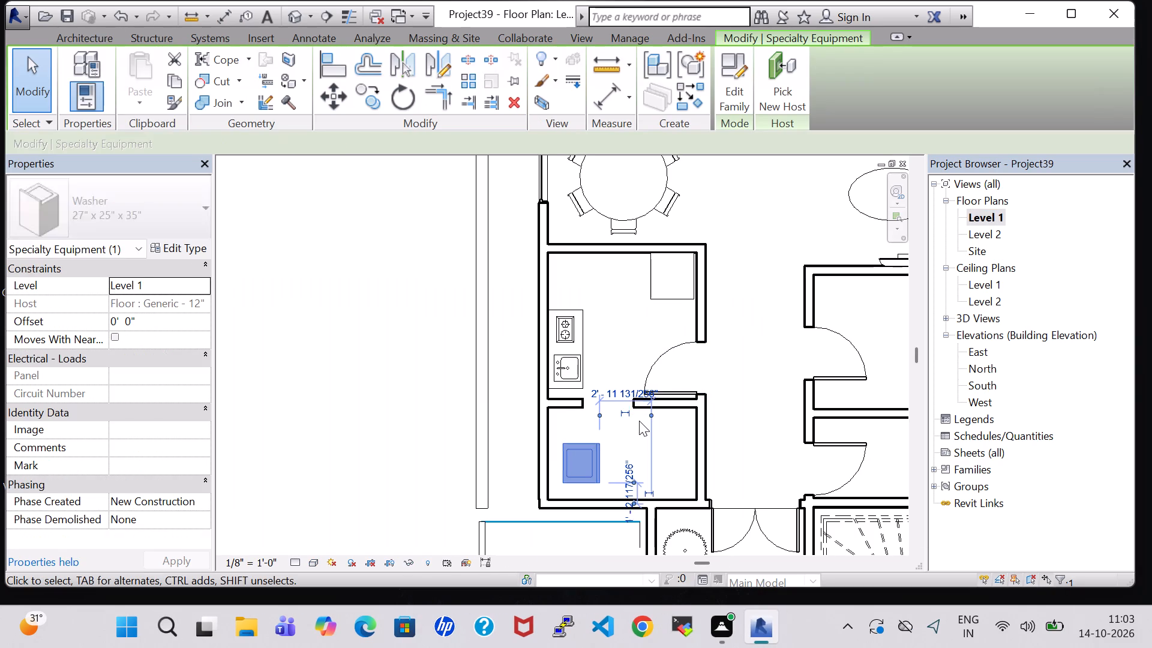
key("Down")
key("Down")
key("Down")
key("Down")
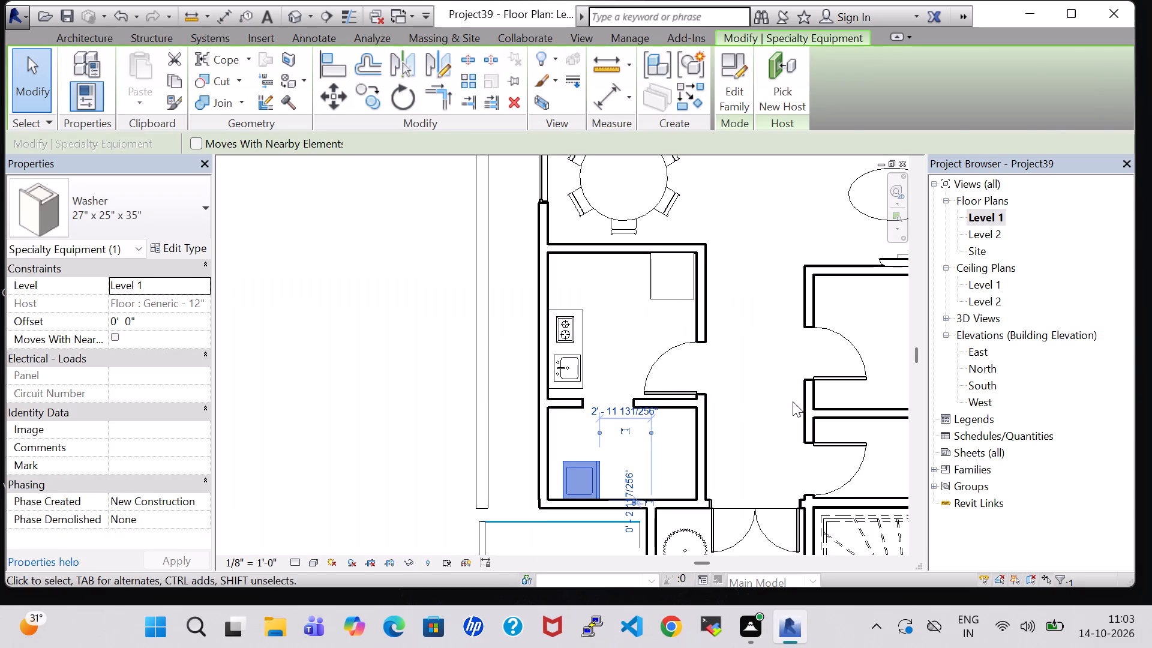
left_click(763, 409)
Nudge the washer two increments toward the exterior wall so it sits closer to the room's corner.
scroll(763, 409, "down", 2)
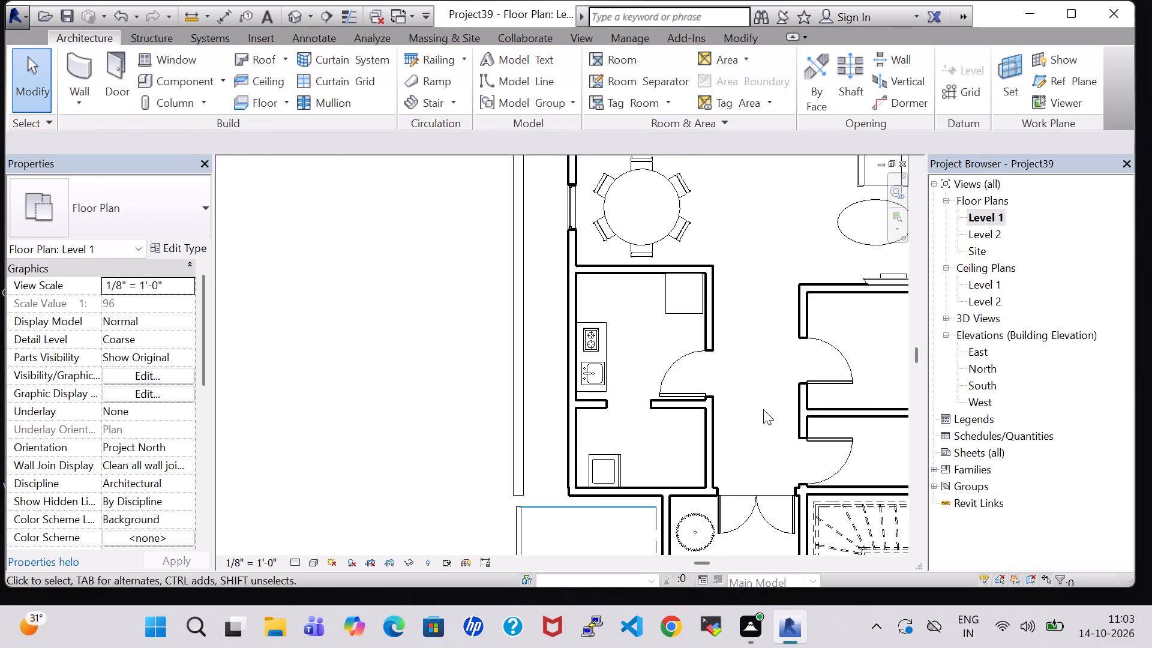
middle_click_drag(763, 409, 720, 400)
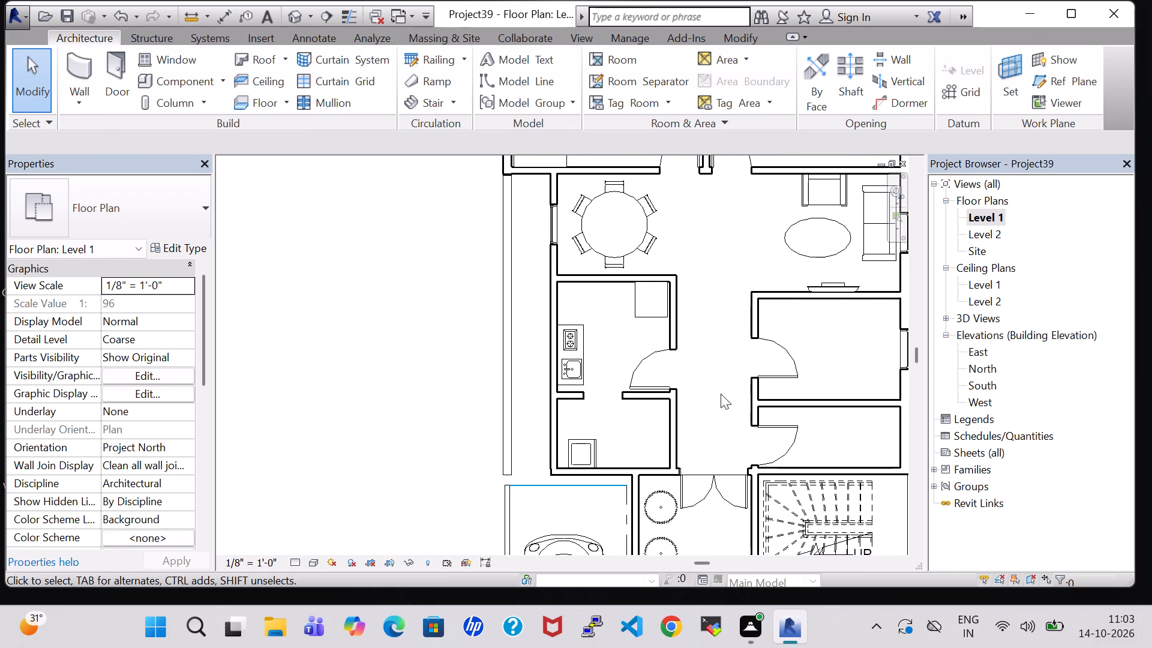
left_click(574, 445)
key("Left")
key("Left")
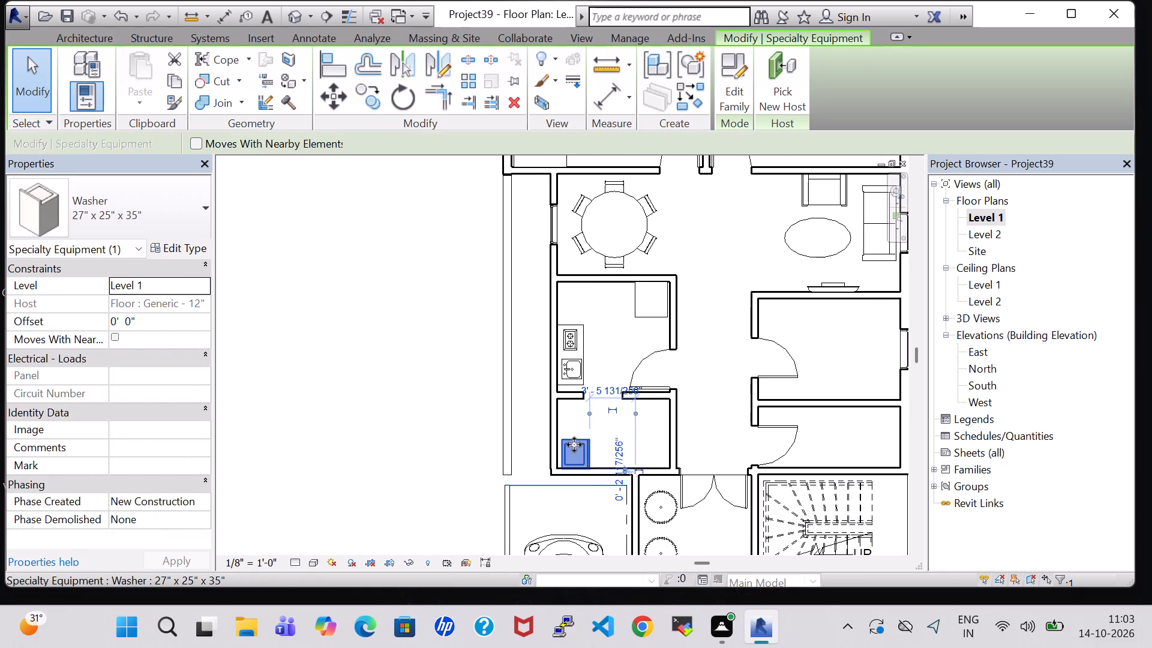
left_click(707, 431)
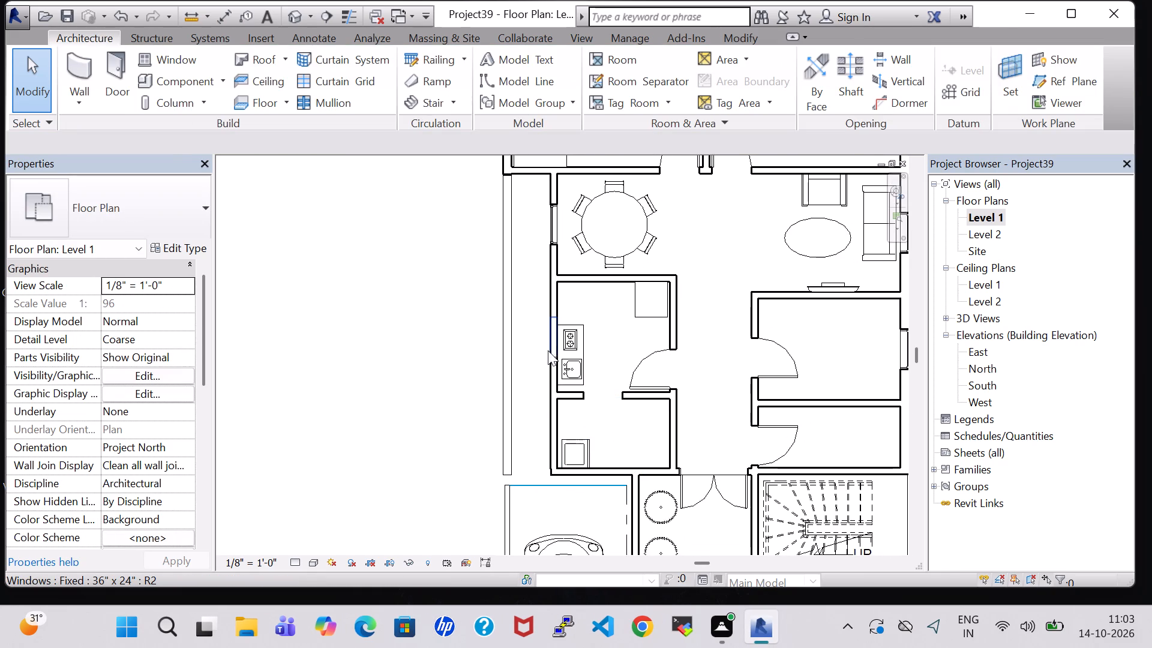
Place a Fixed 24" x 24" window, created similar to the kitchen window, in the washer room's front wall beside the washer.
left_click(553, 345)
right_click(547, 345)
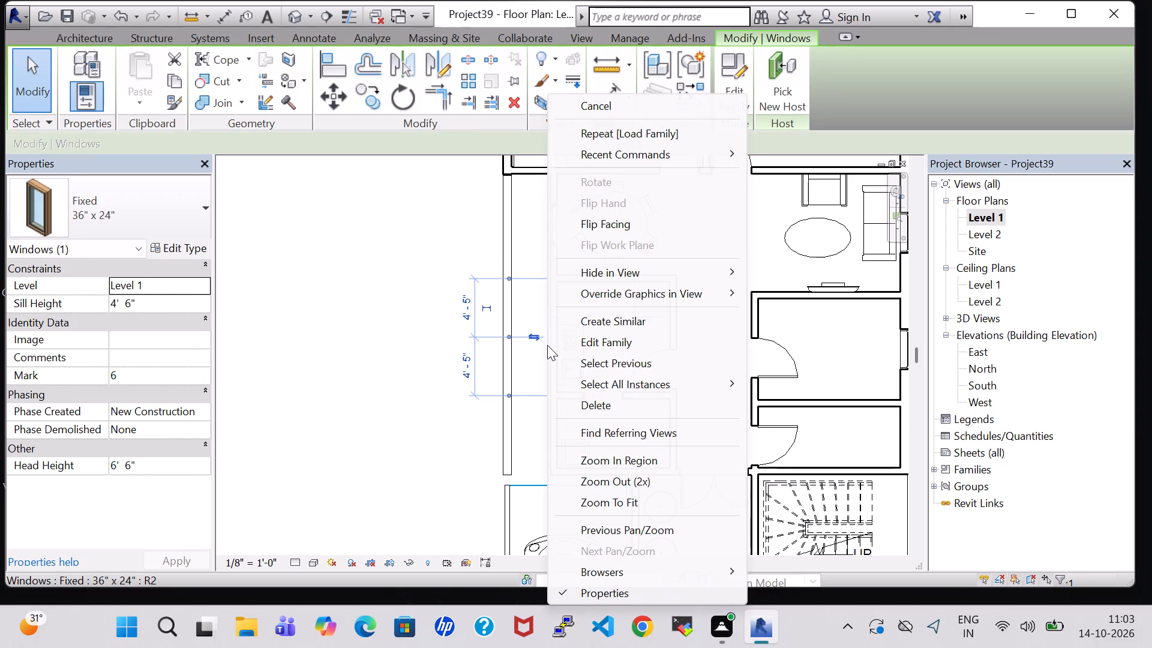
left_click(598, 320)
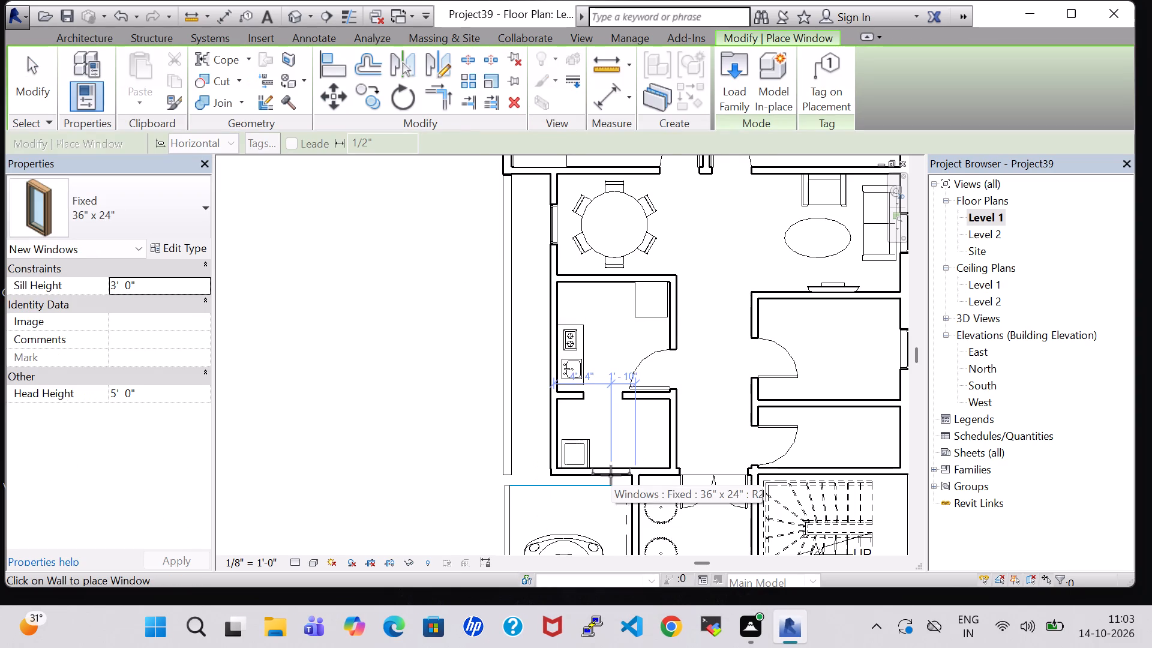
scroll(611, 475, "up", 3)
left_click(175, 214)
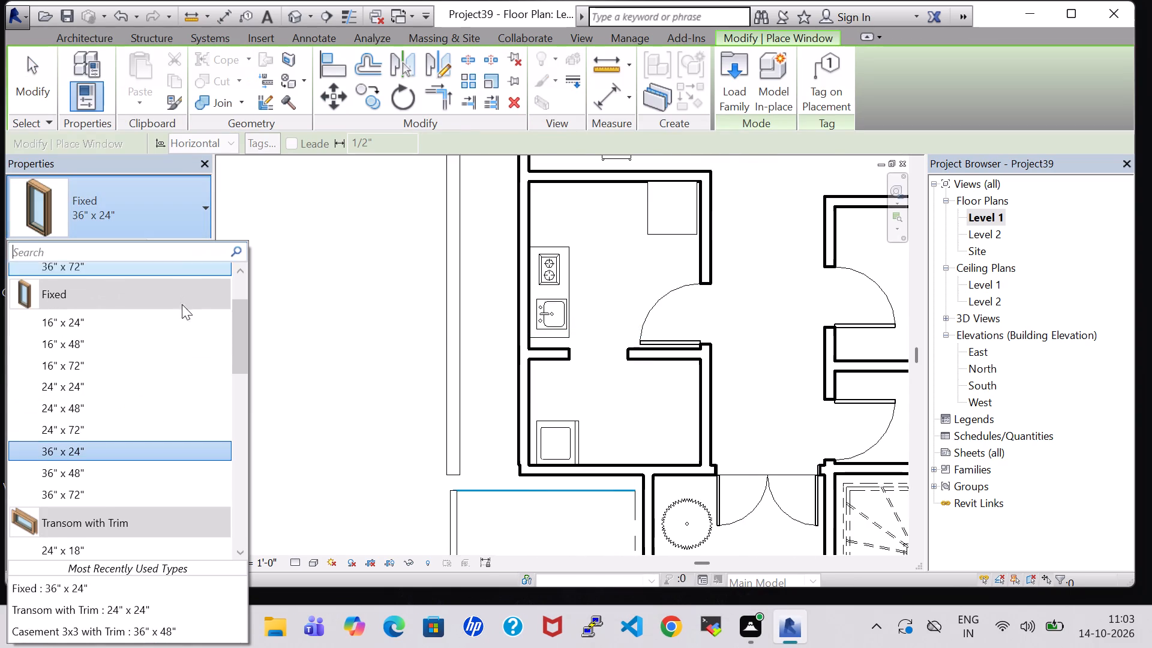
left_click(157, 391)
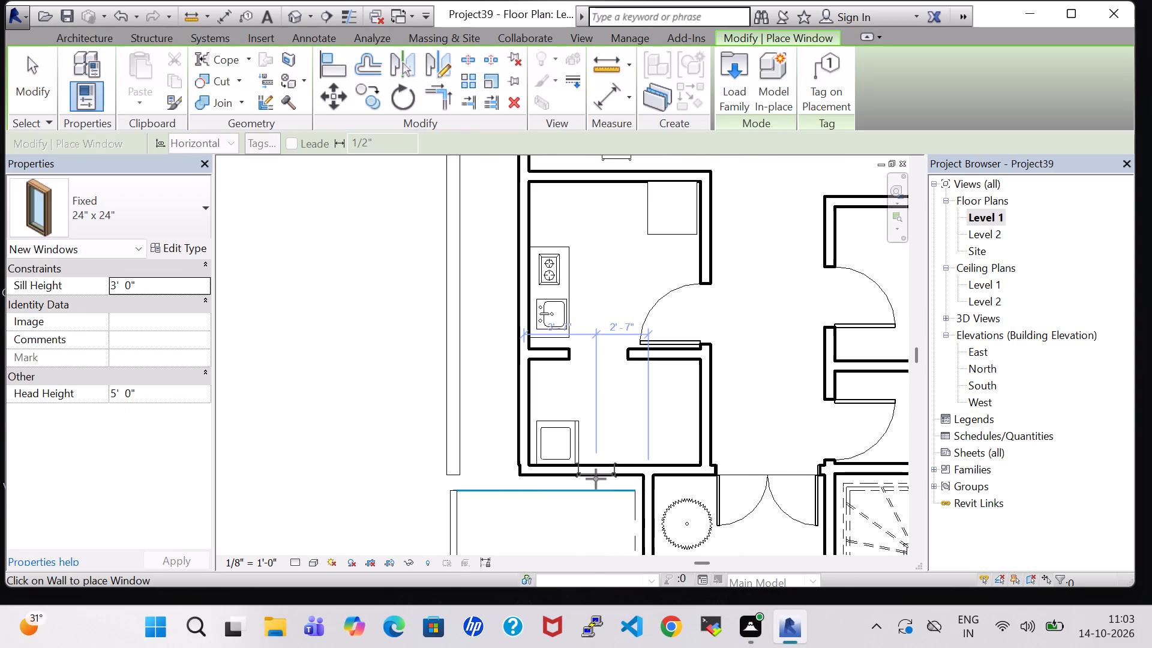
left_click(604, 481)
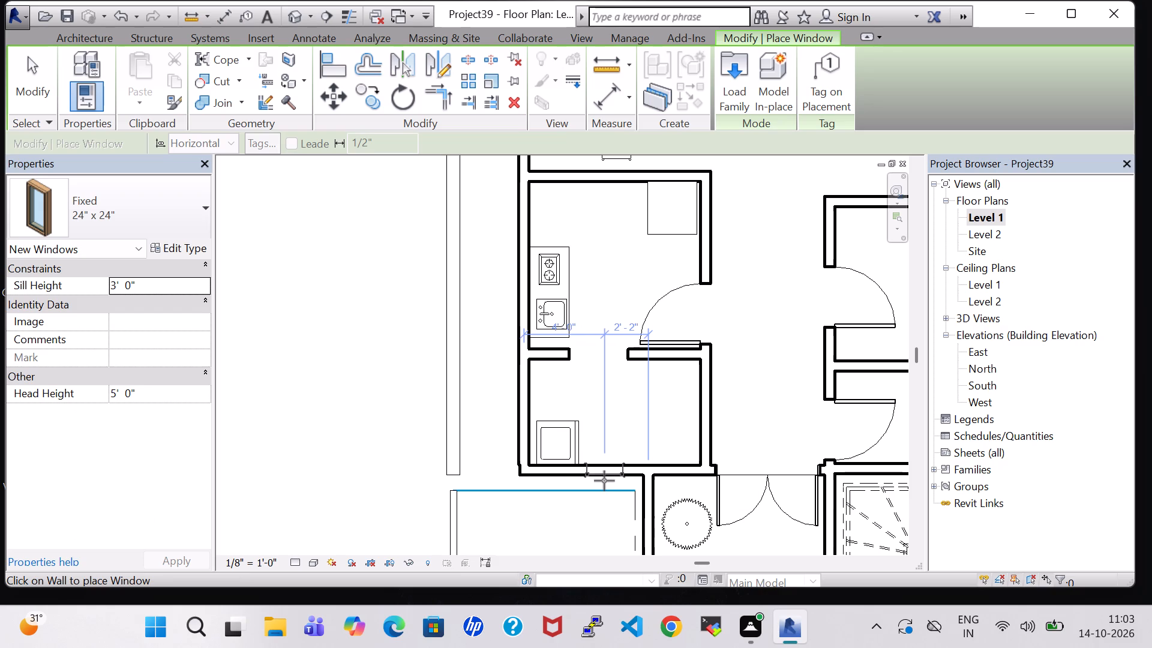
key("Escape")
key("Escape")
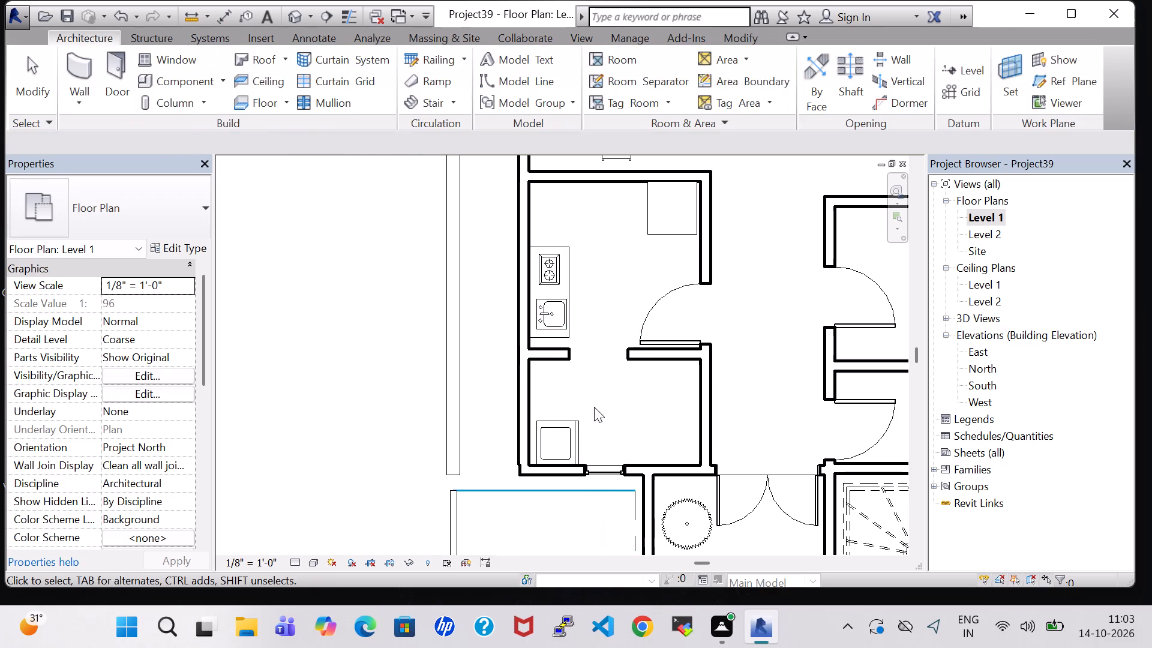
Load the Bed-Standard.0001 family from the Beds folder of the US Imperial Furniture library for component placement.
scroll(755, 403, "down", 3)
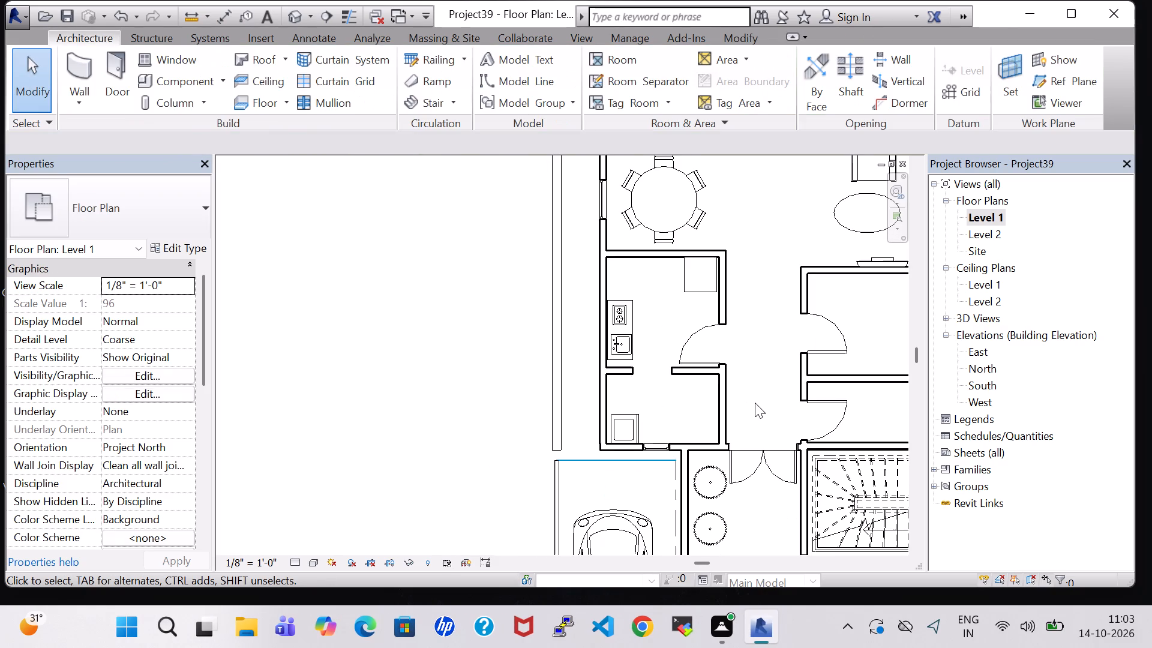
scroll(755, 403, "down", 3)
middle_click_drag(755, 403, 732, 403)
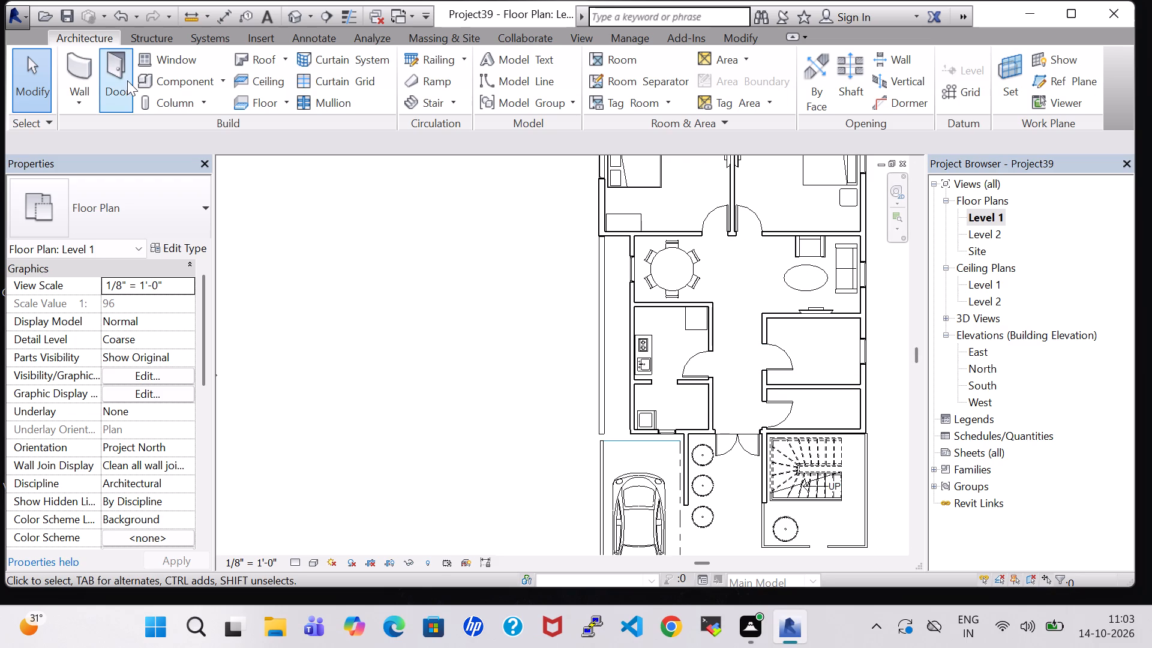
left_click(168, 83)
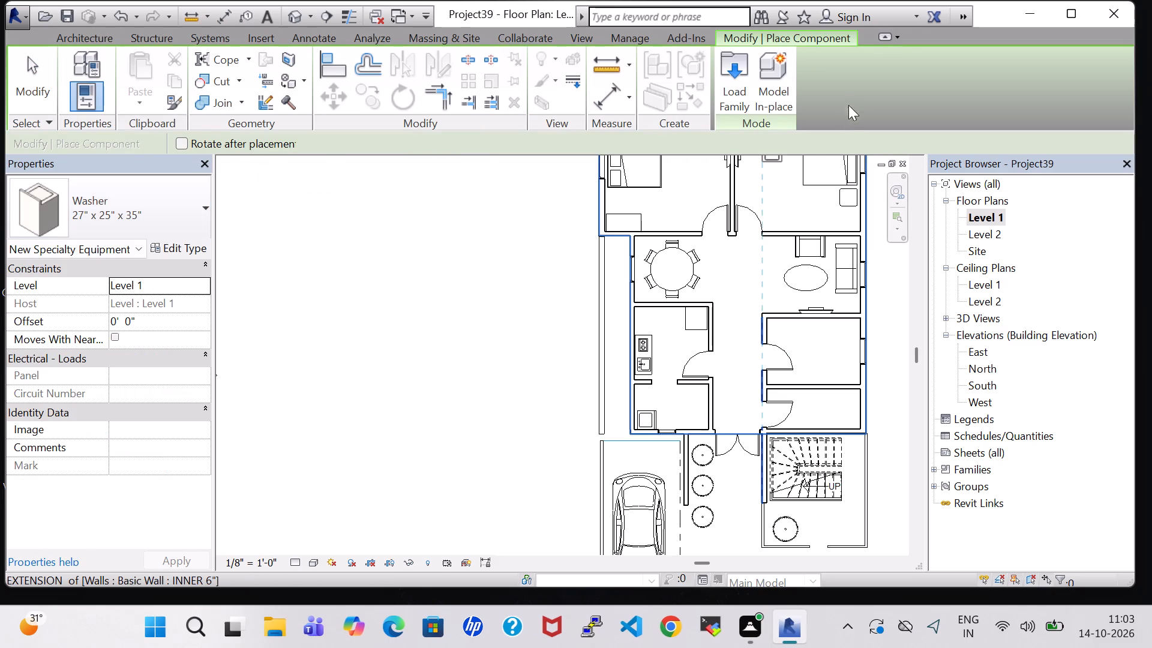
left_click(742, 83)
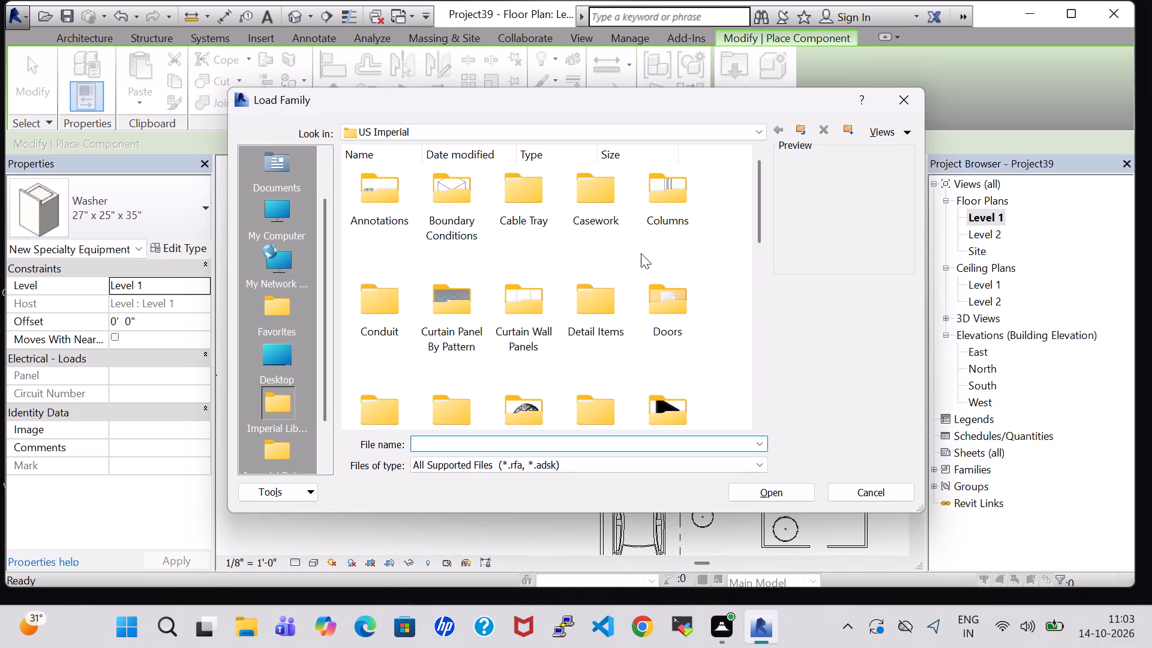
scroll(642, 253, "down", 5)
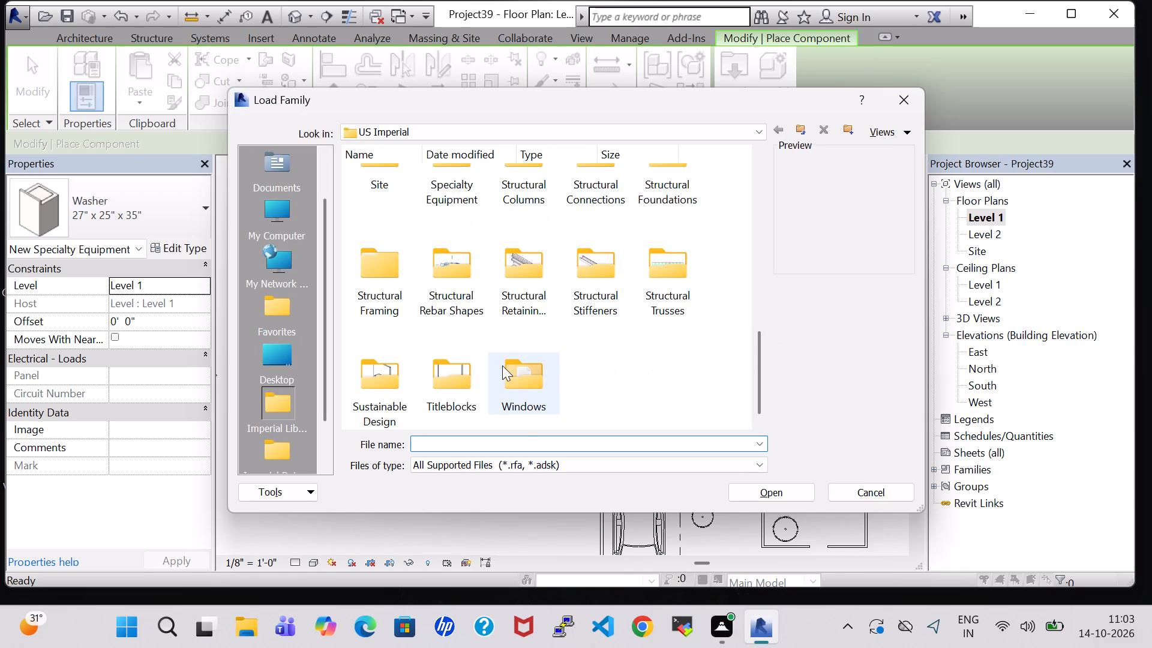
scroll(502, 365, "up", 3)
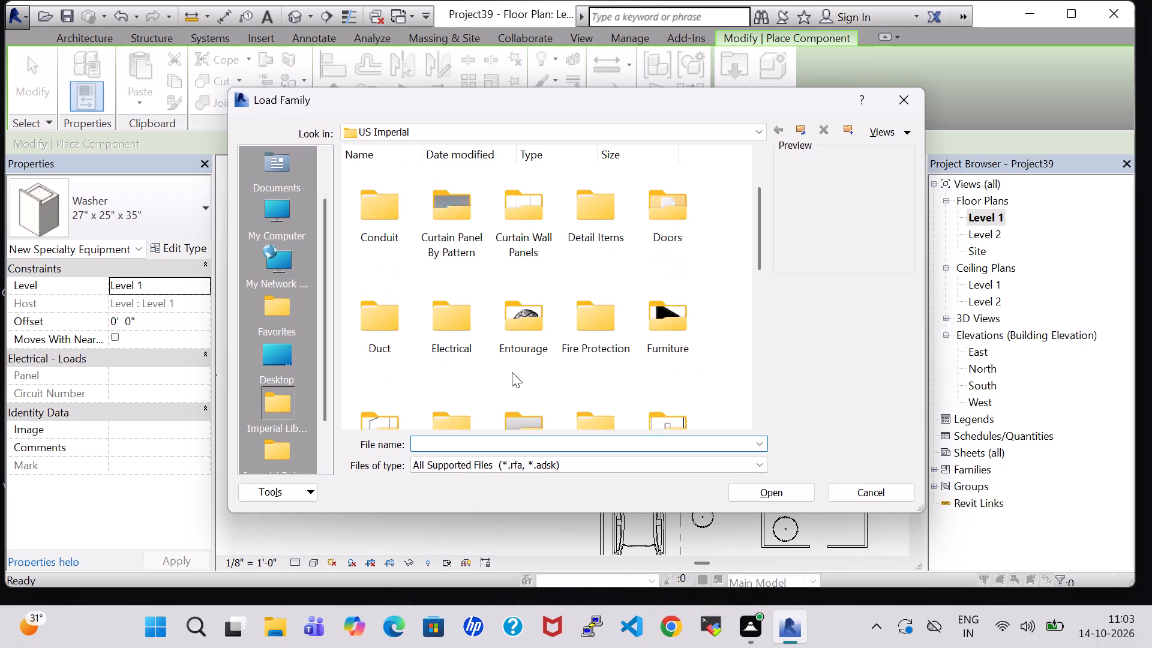
double_click(695, 325)
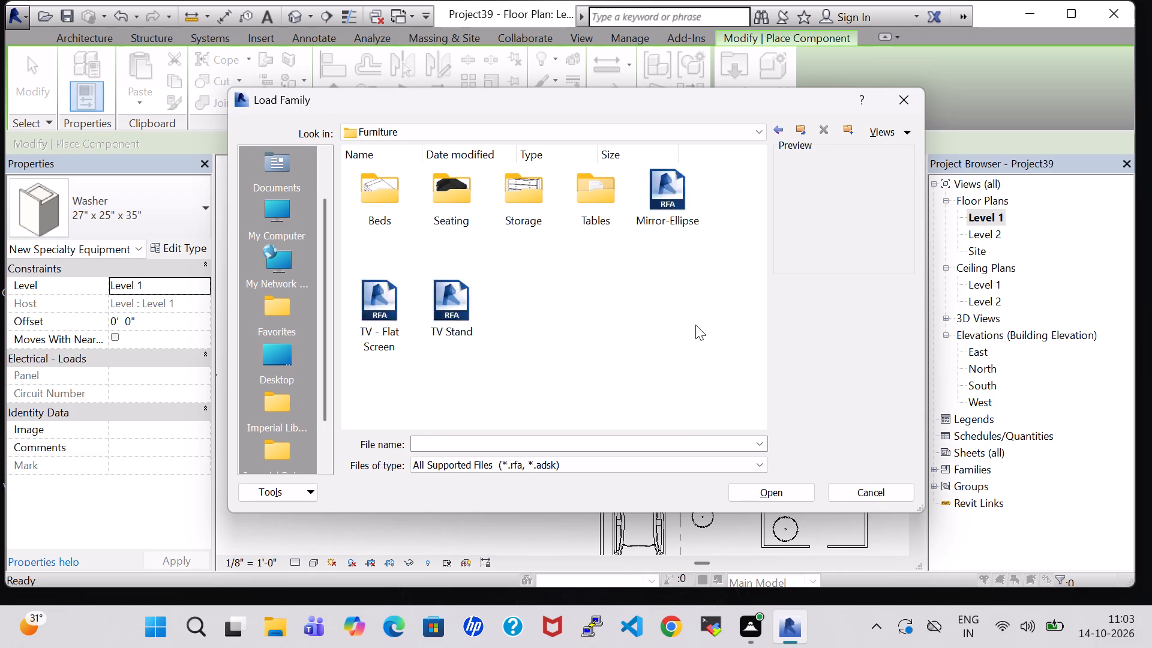
double_click(390, 209)
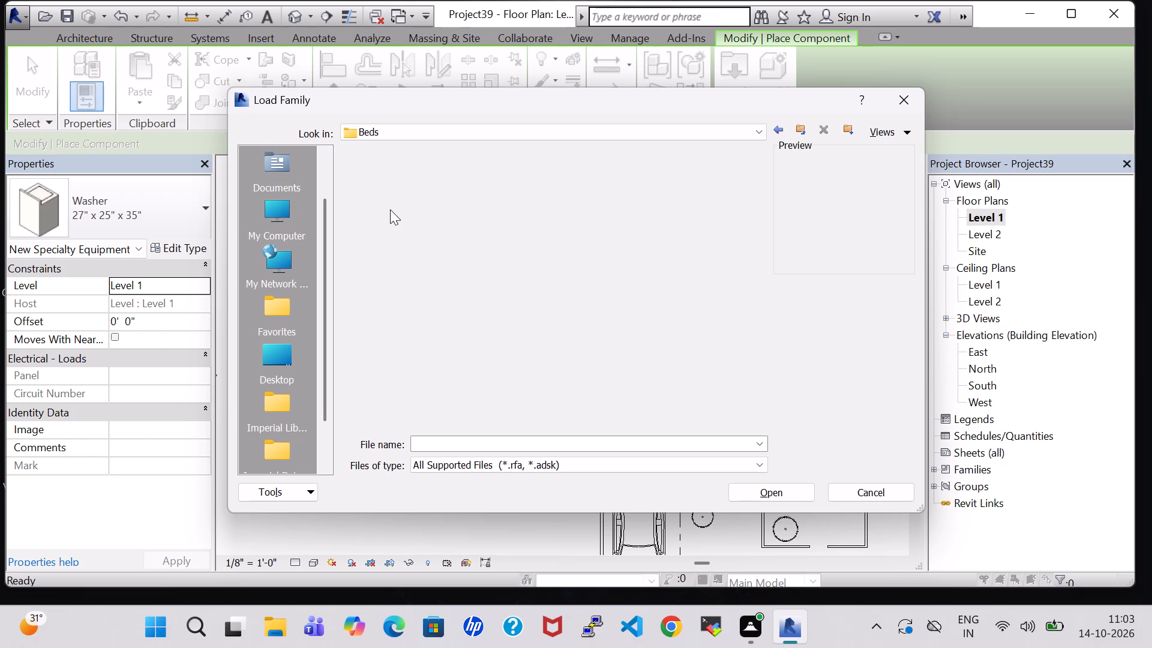
left_click(683, 208)
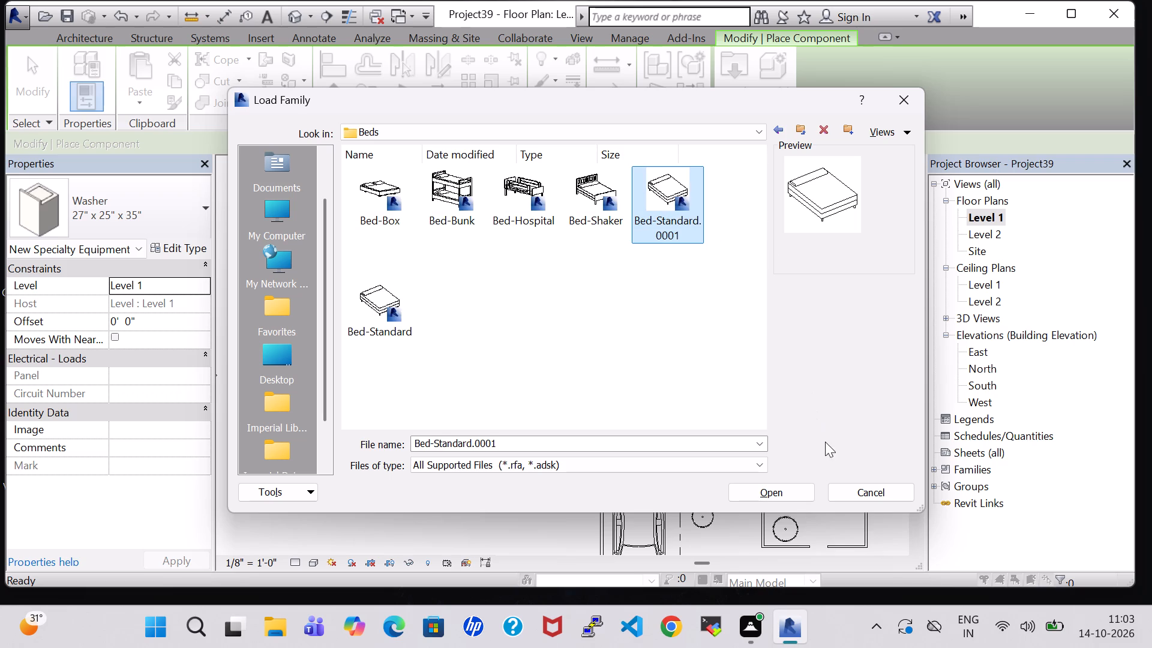
left_click(794, 488)
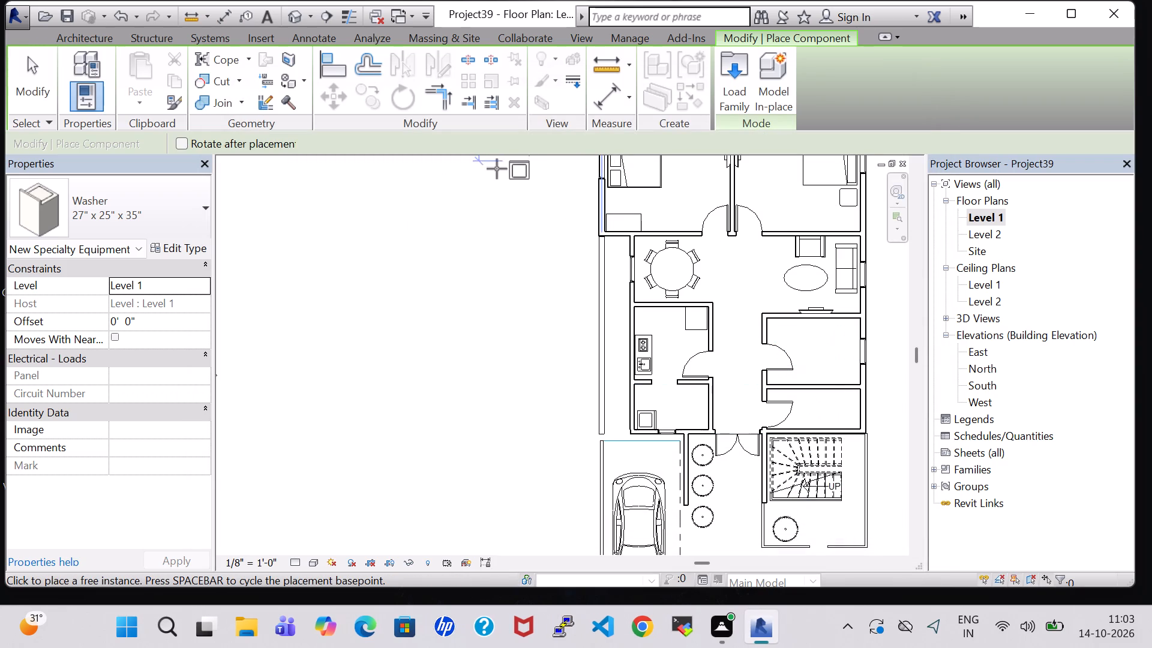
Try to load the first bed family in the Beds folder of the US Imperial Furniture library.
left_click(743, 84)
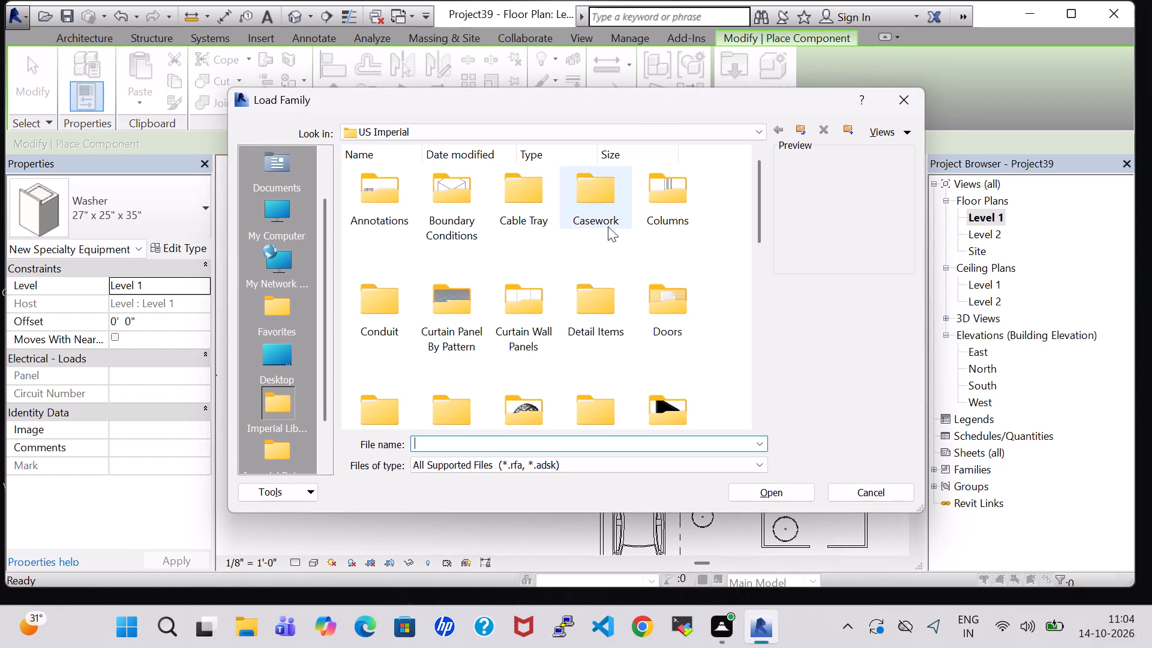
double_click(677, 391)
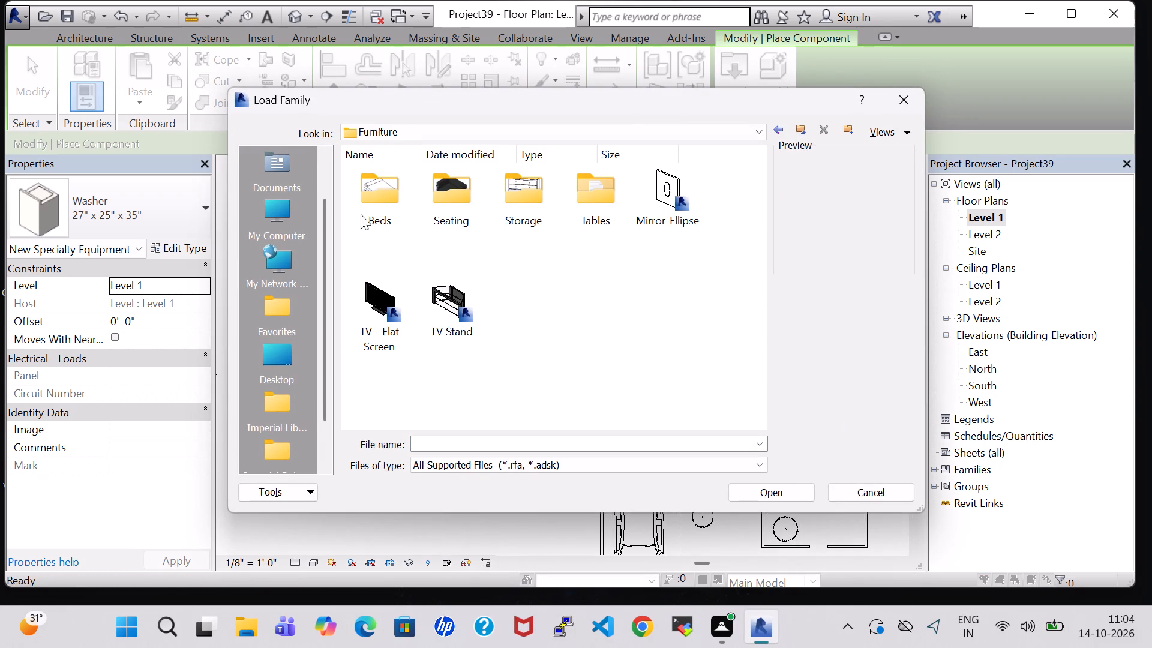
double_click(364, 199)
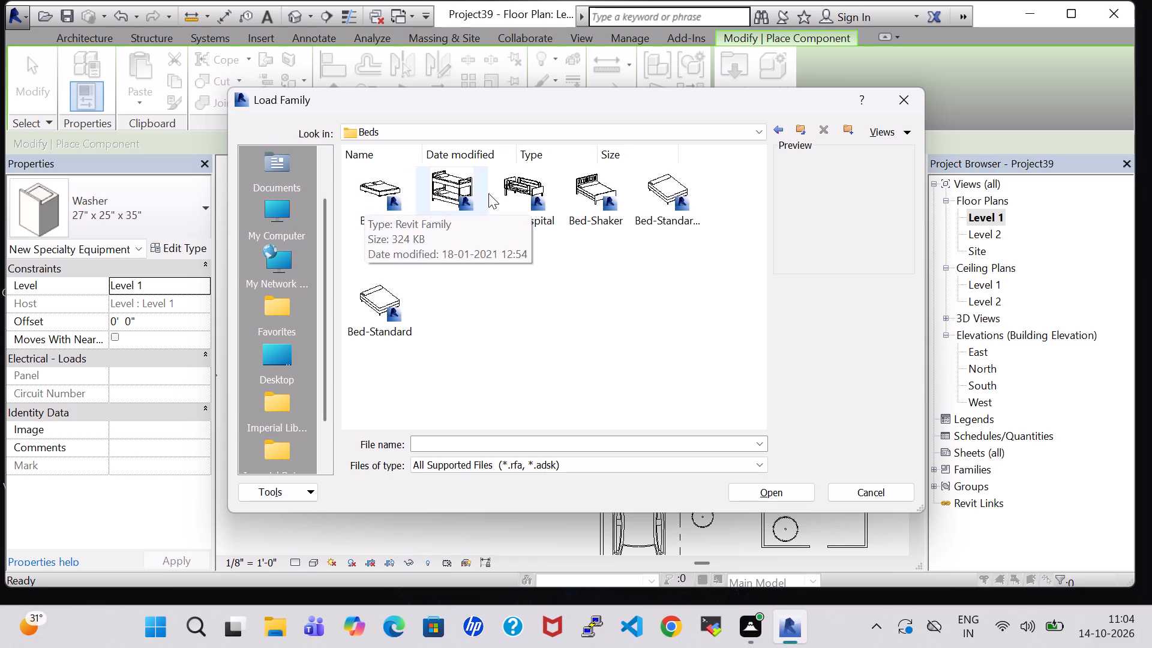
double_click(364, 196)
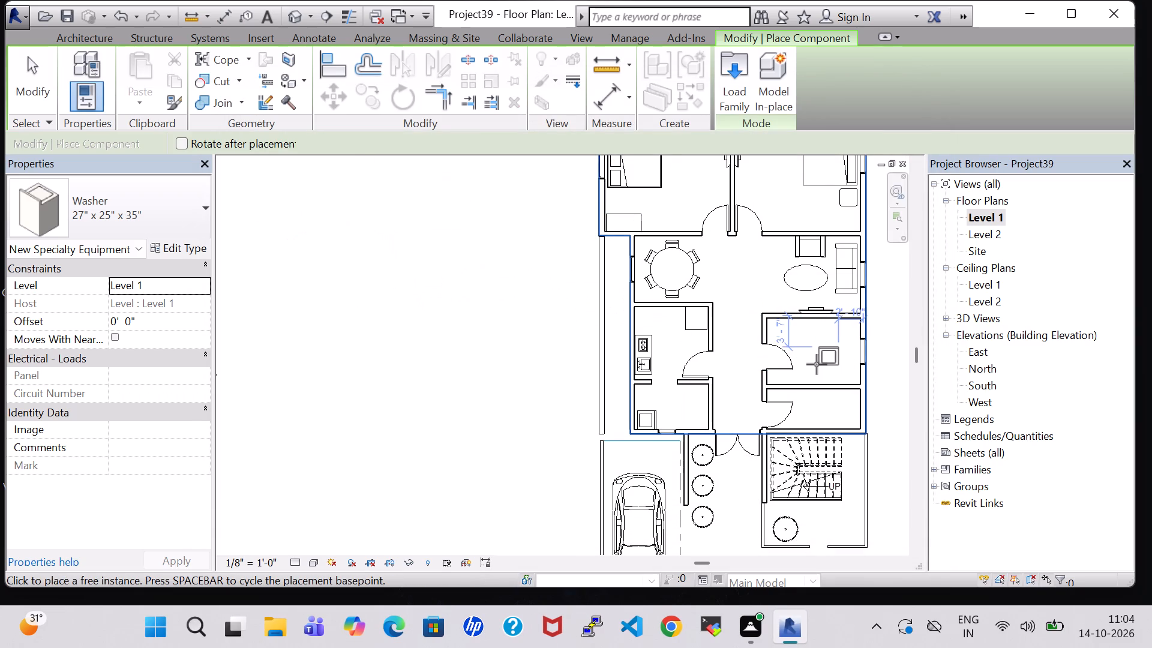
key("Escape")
Place a Bed-Standard.0001 Double 54" x 75", similar to the bedroom's bed, in the room behind the TV wall, headboard against the window wall.
left_click(809, 182)
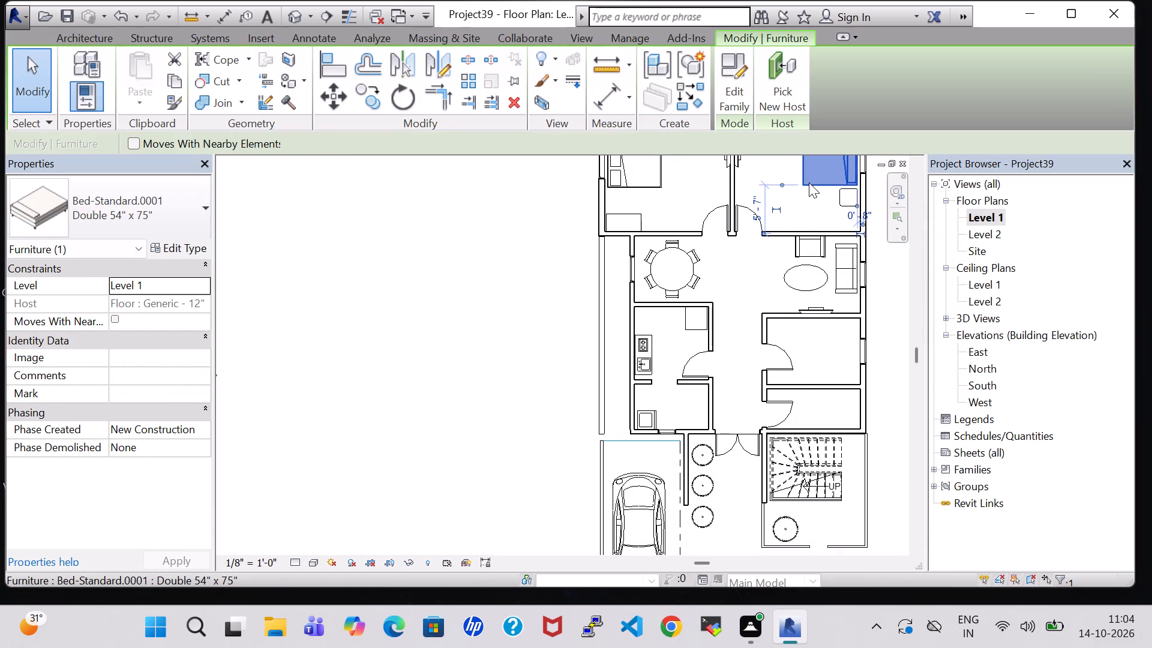
right_click(809, 182)
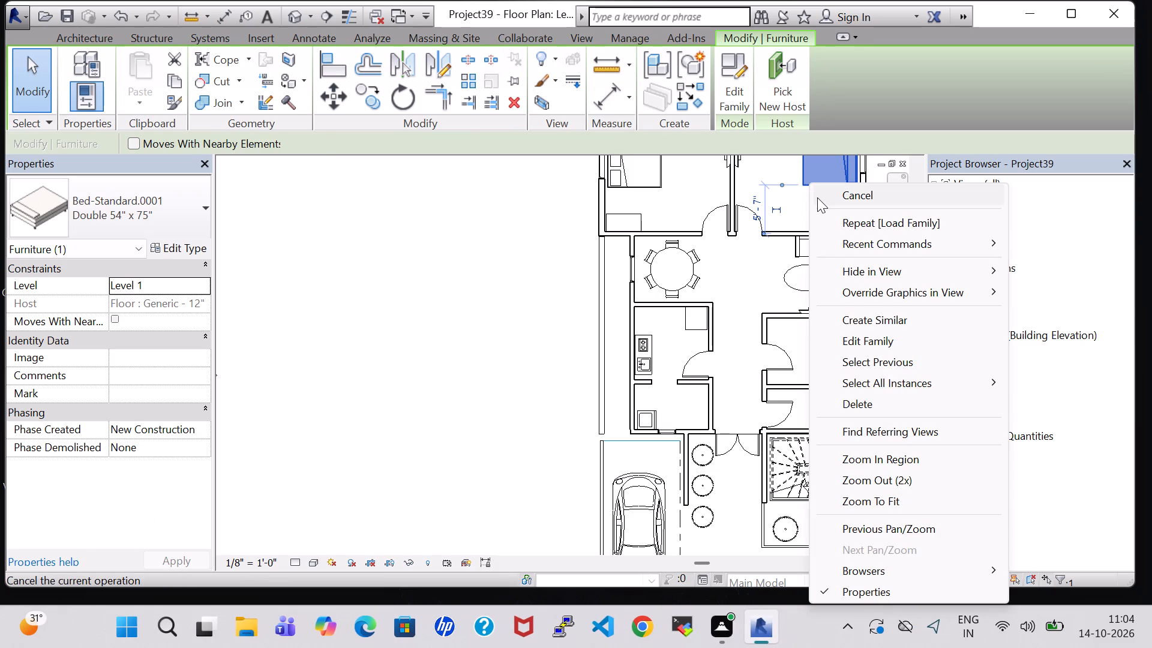
left_click(902, 320)
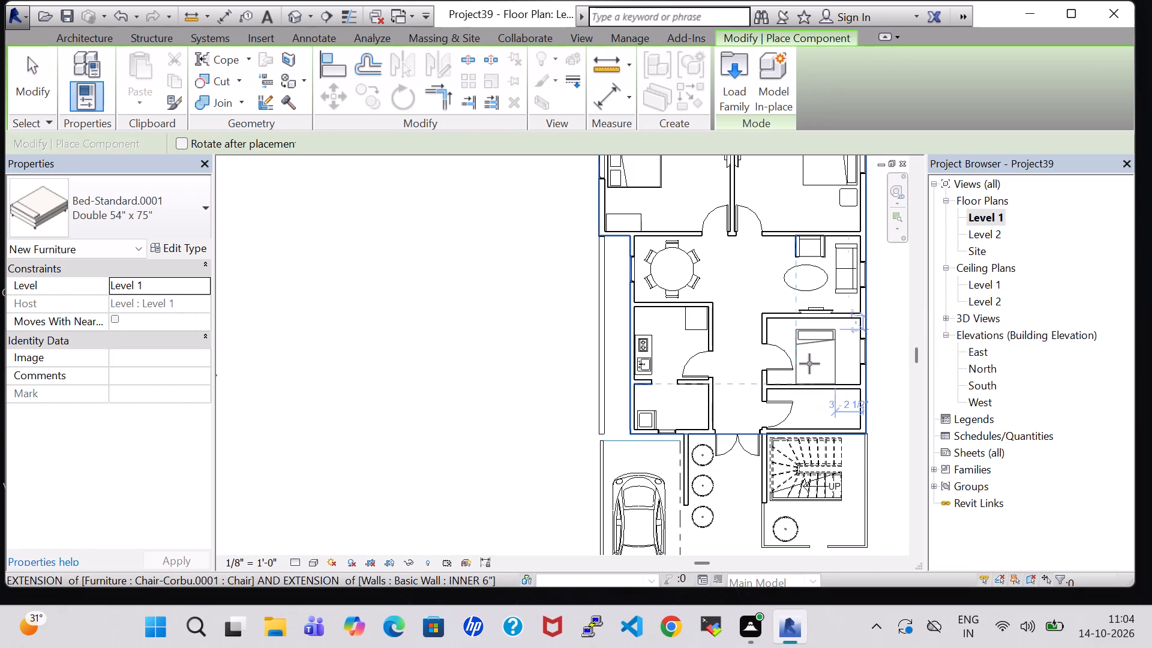
key("space")
key("space")
key("space")
key("space")
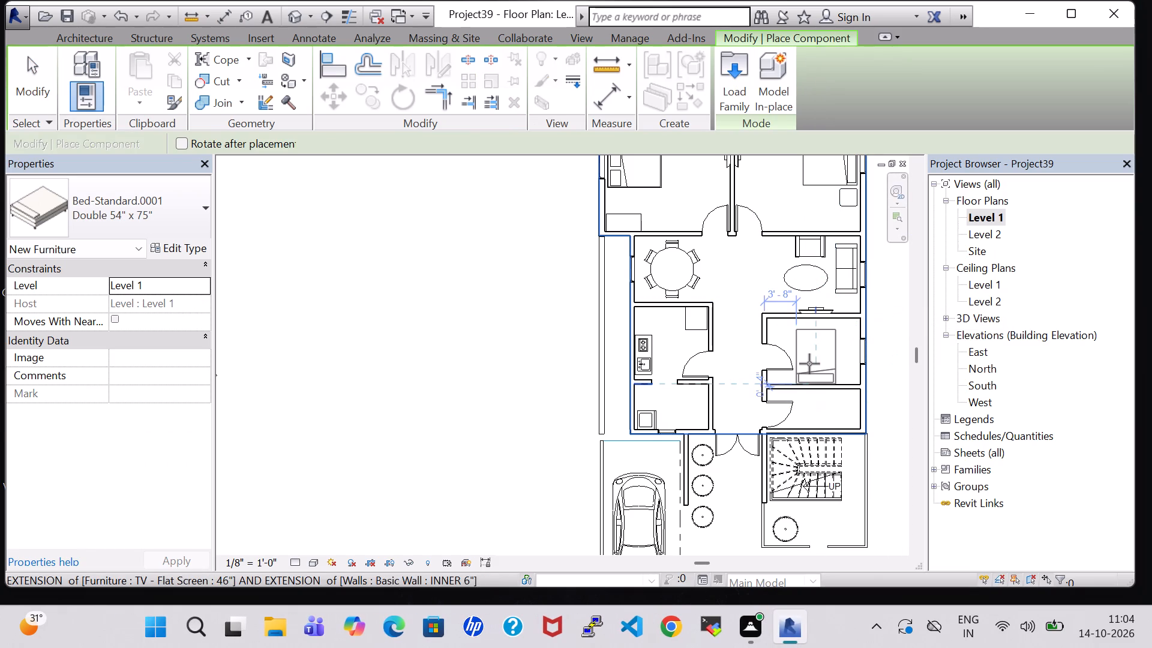
key("space")
key("space")
scroll(810, 364, "up", 4)
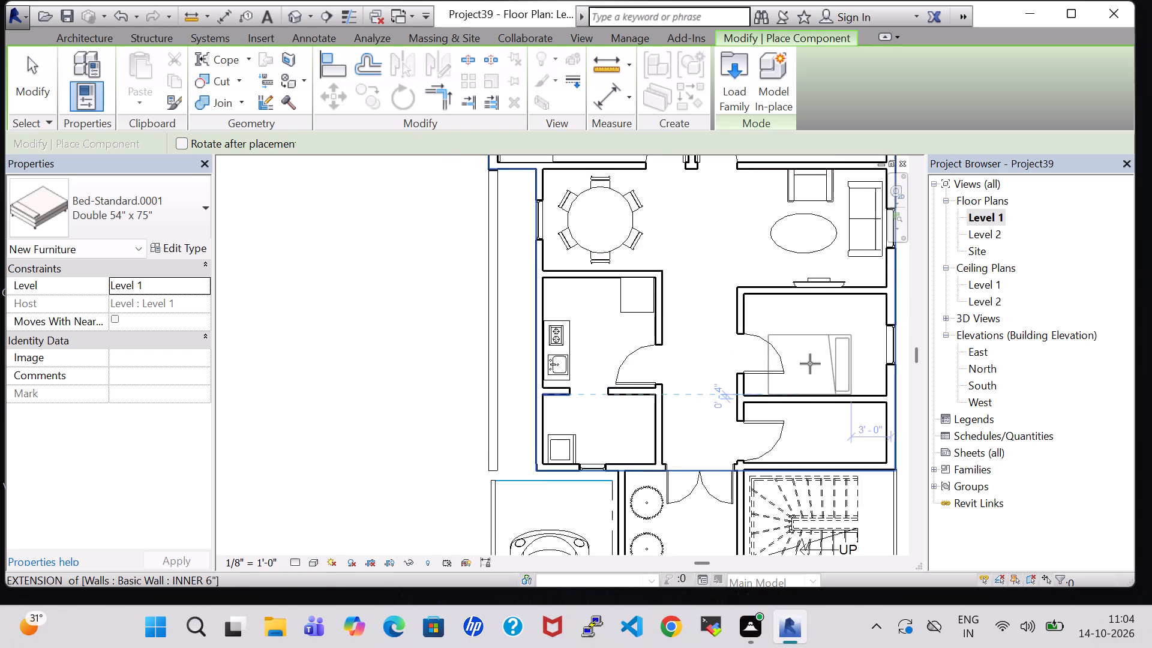
left_click(856, 332)
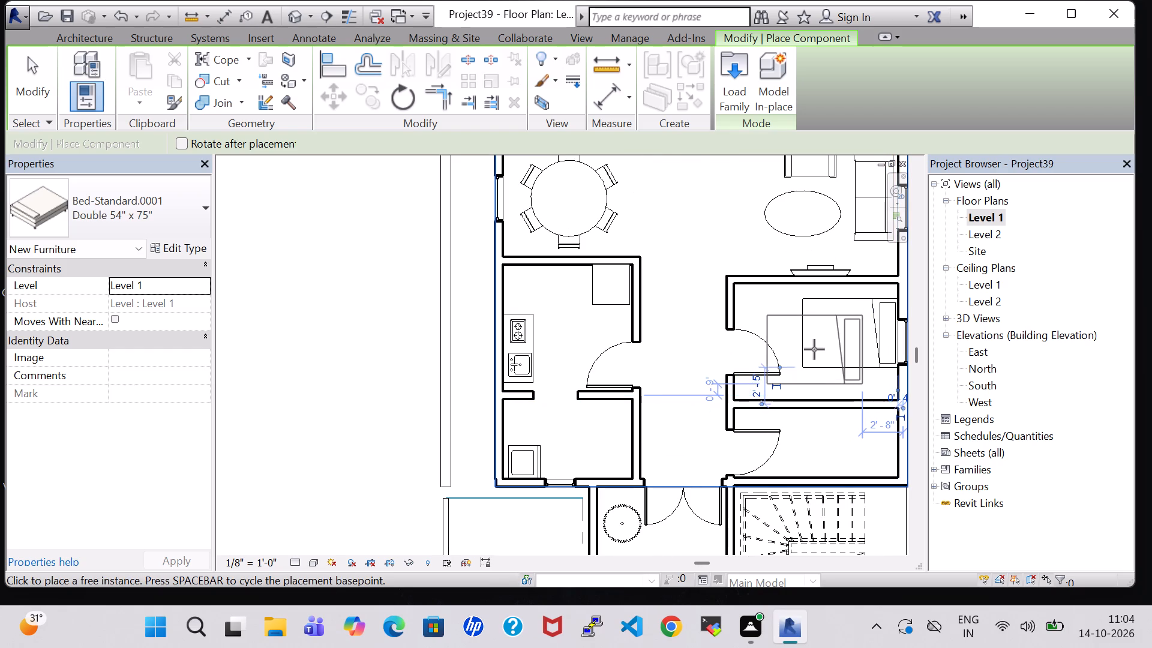
key("Escape")
key("Escape")
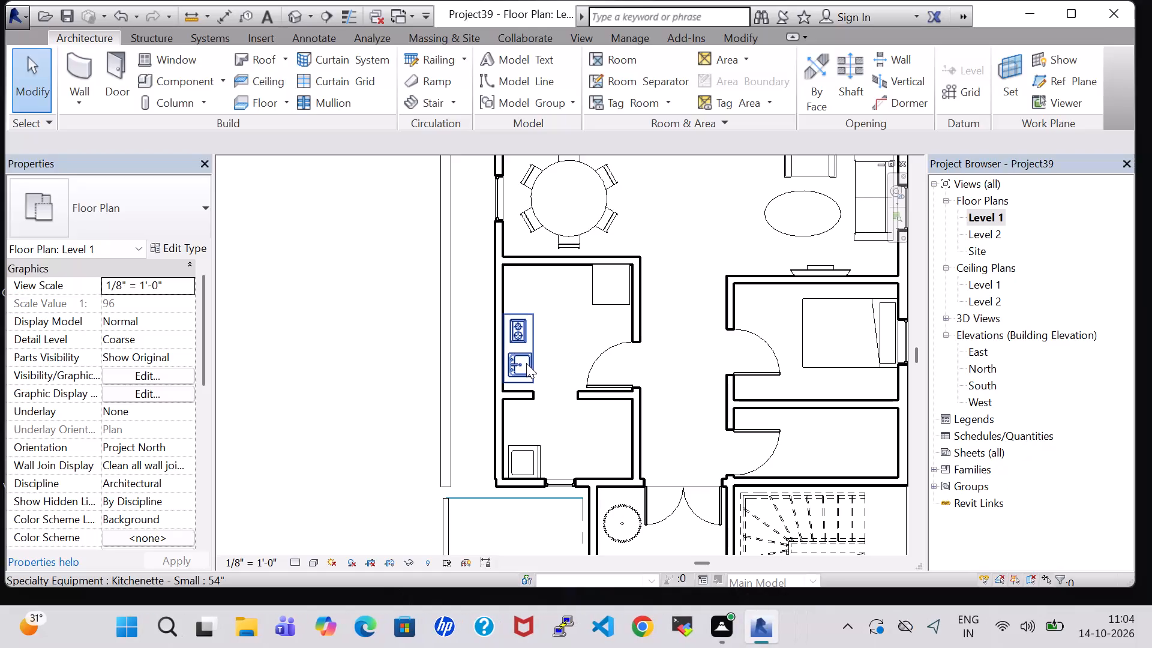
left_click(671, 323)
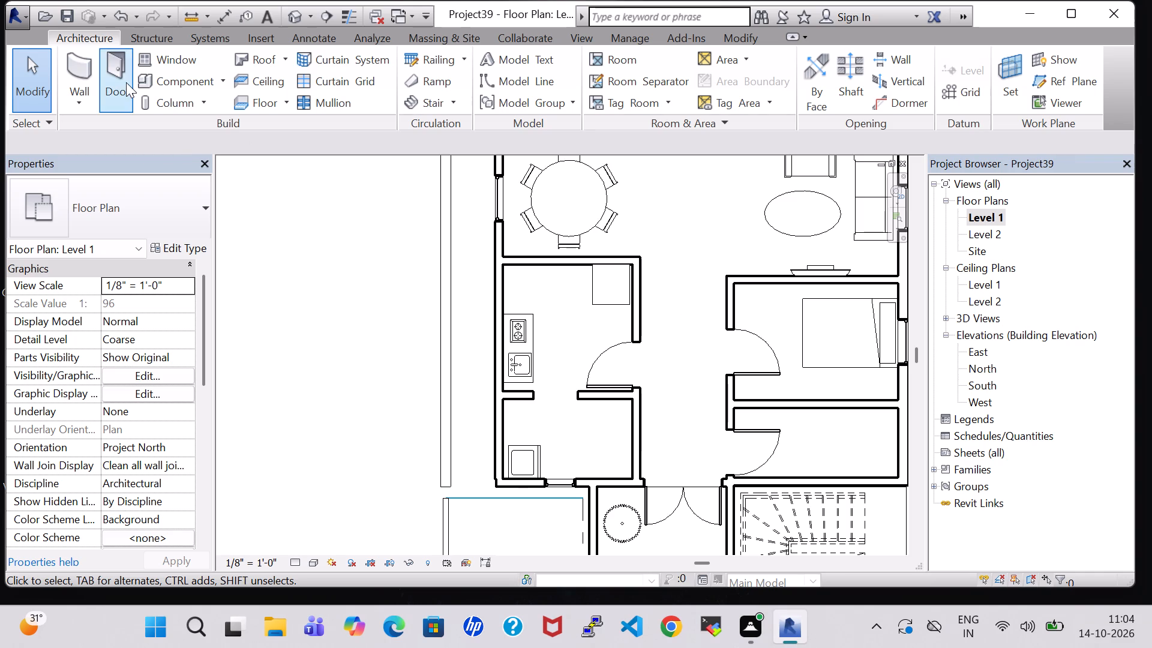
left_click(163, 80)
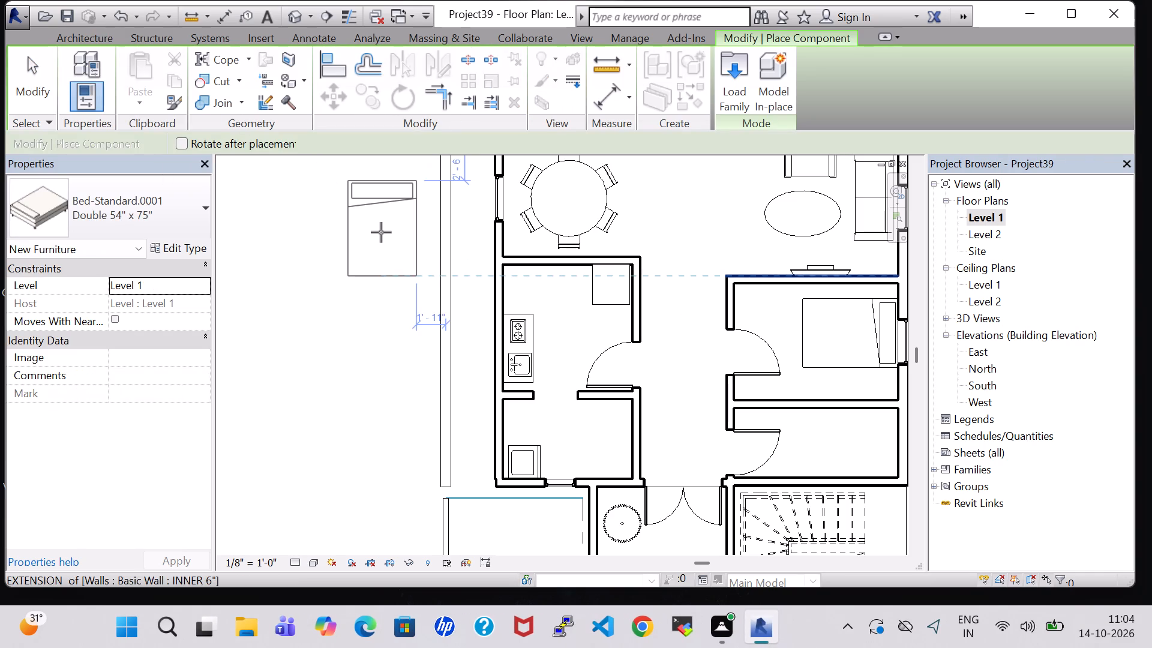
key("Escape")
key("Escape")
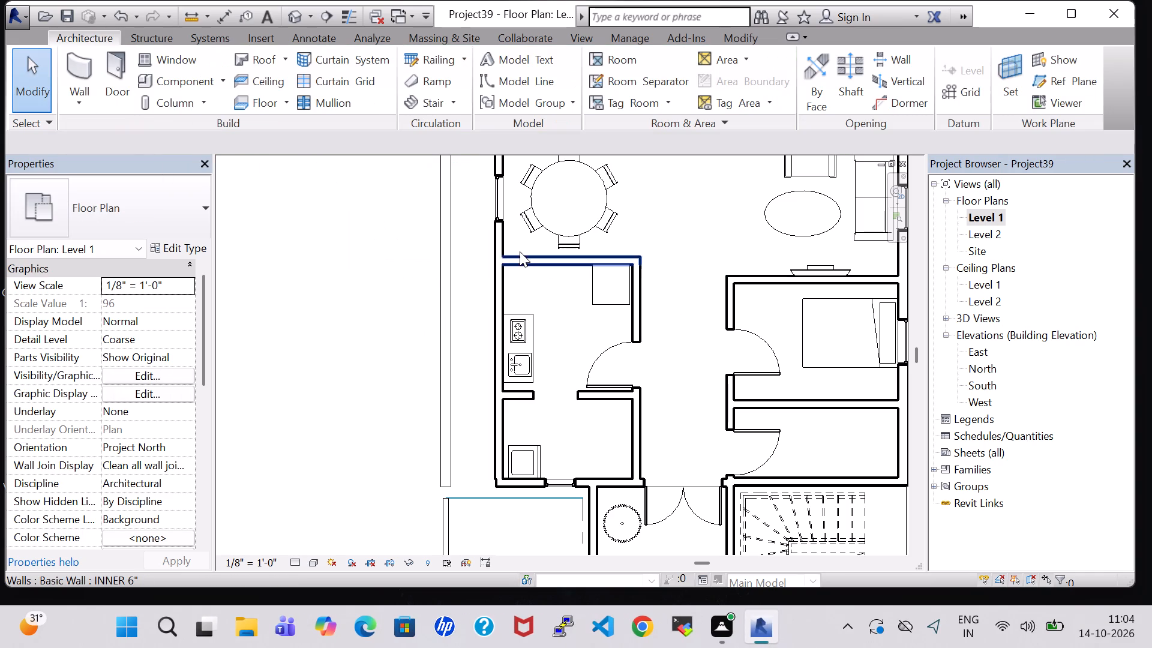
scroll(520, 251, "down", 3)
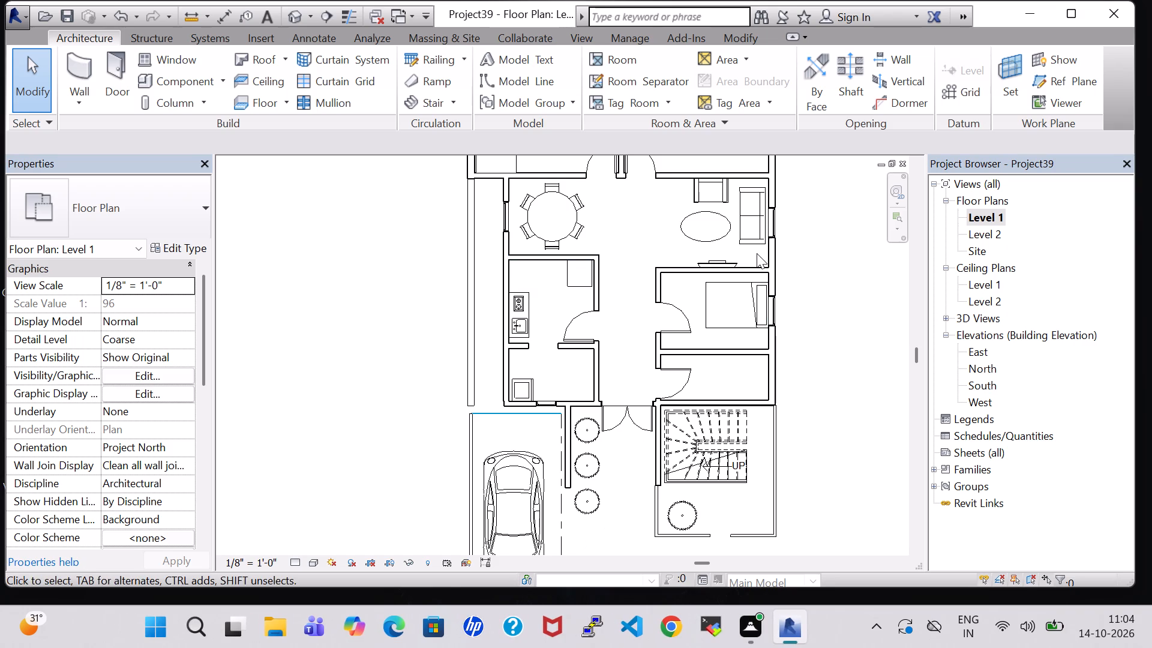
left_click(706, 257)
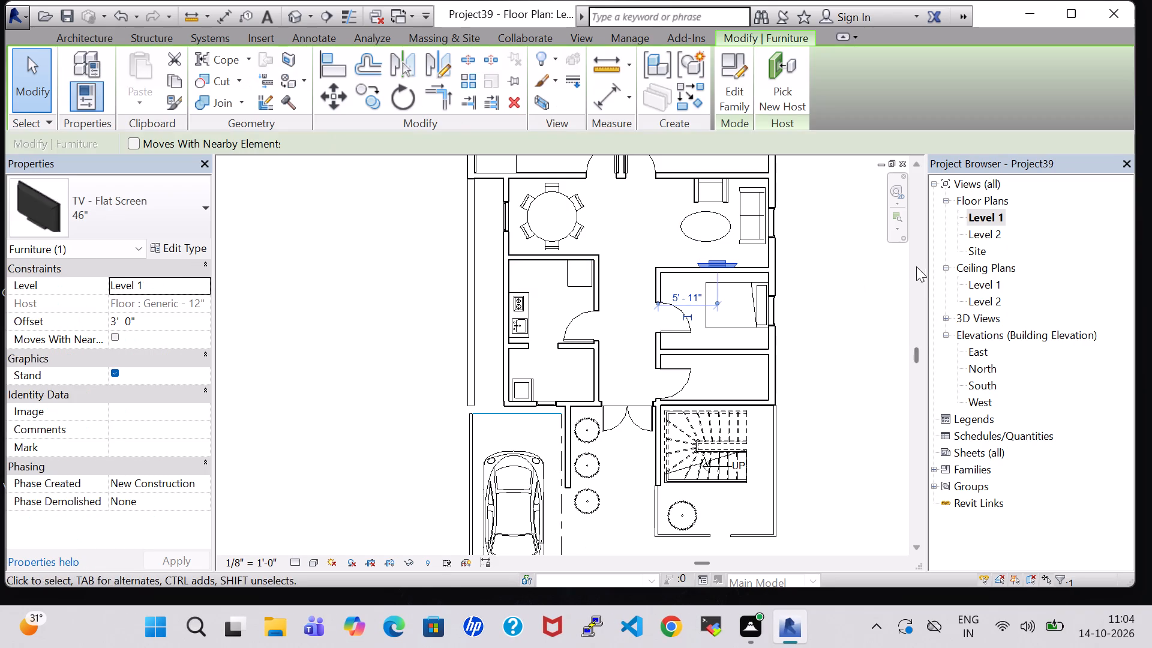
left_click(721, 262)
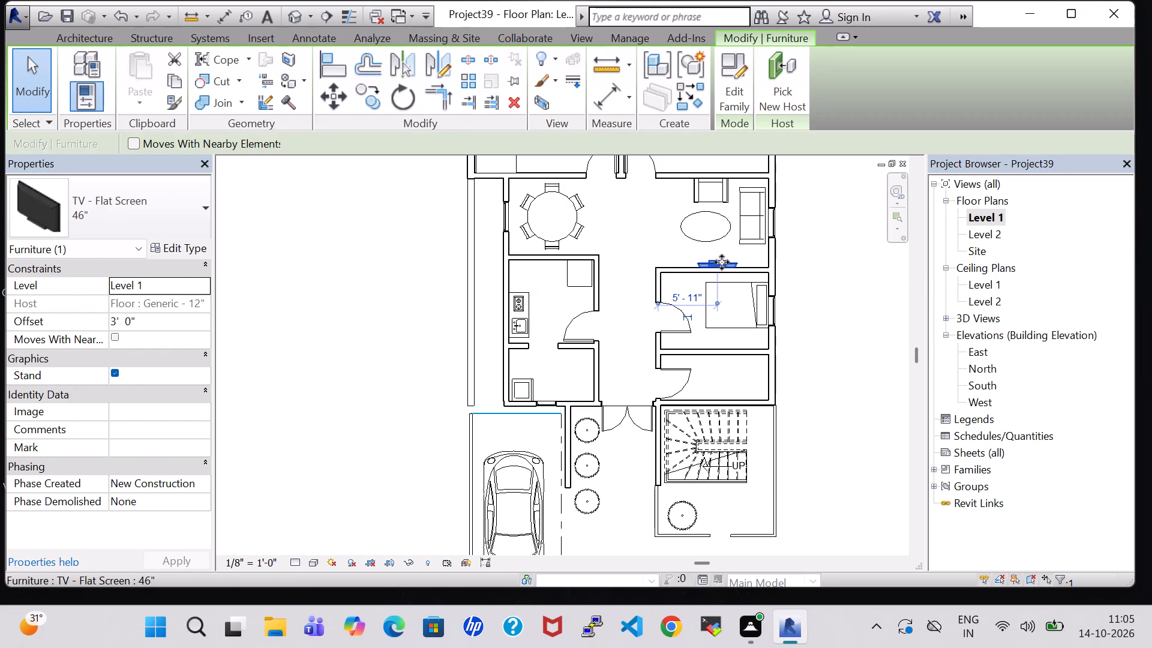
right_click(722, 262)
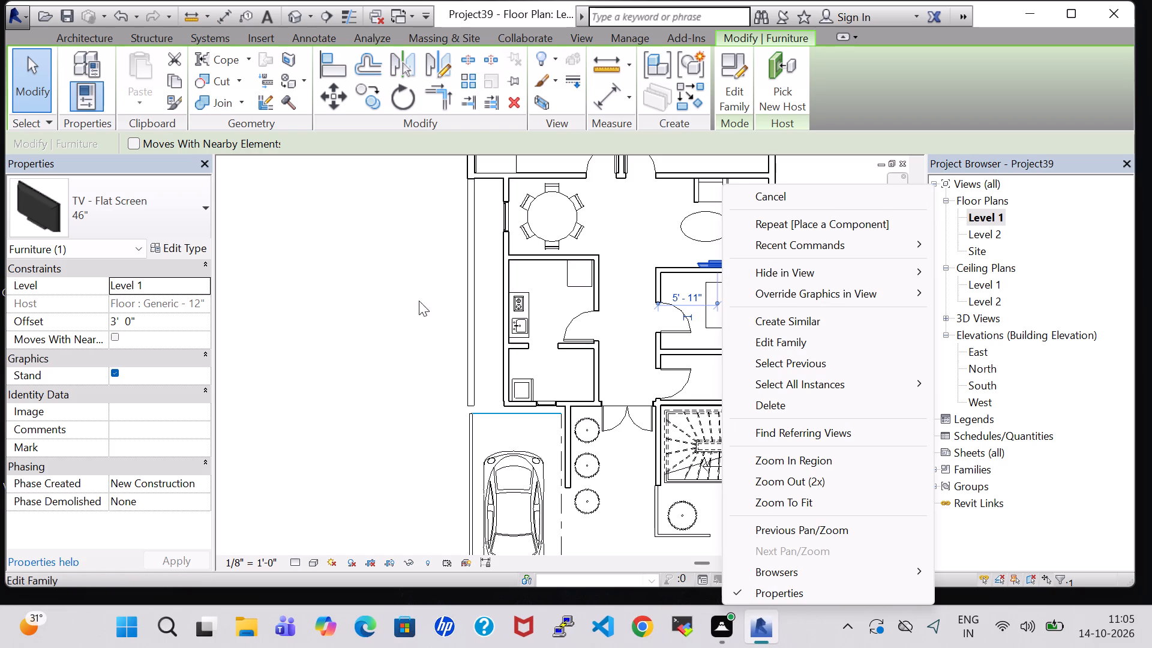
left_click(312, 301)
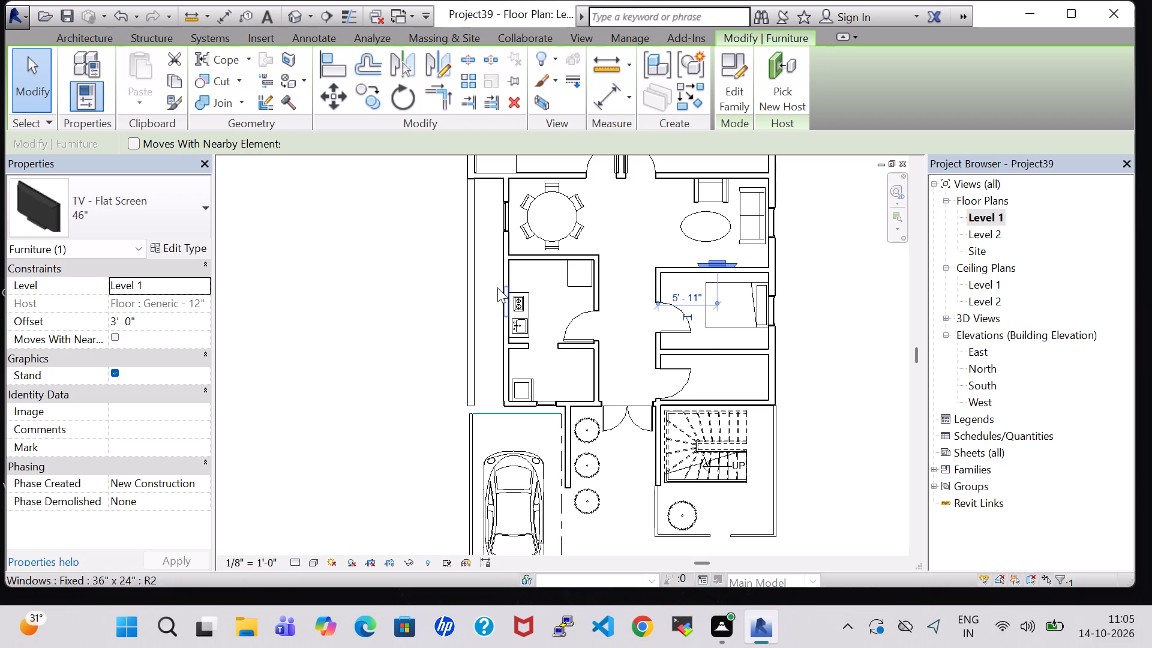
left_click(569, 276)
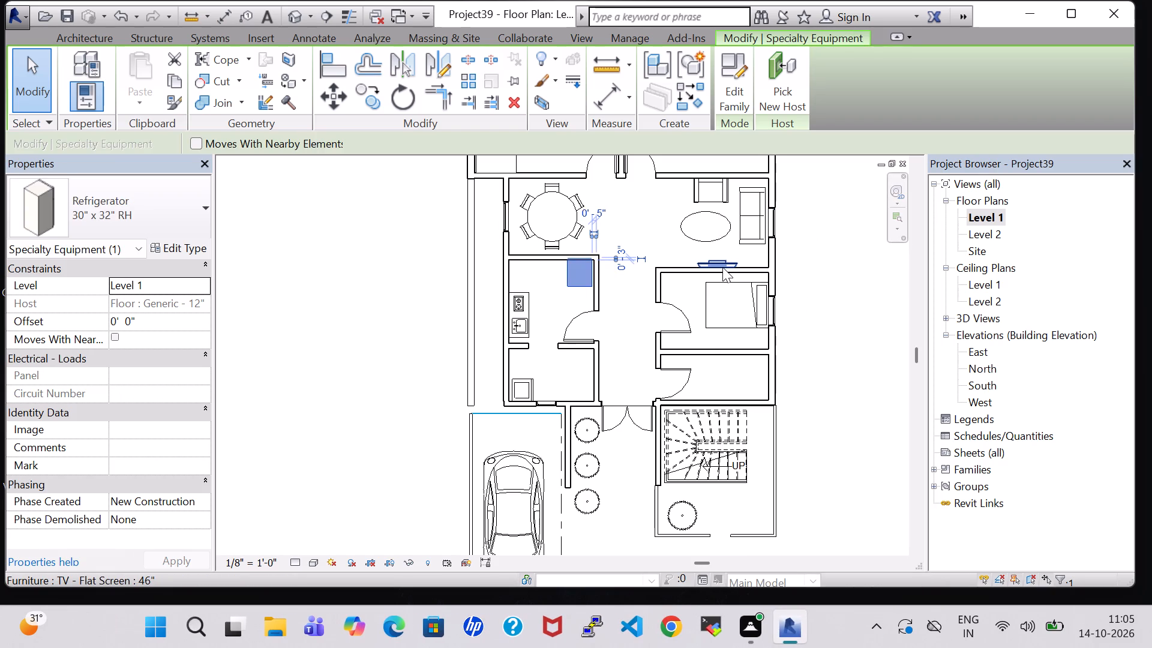
Place a Table-End 24" x 24", similar to the existing bedside table, in the corner between the new bed and the exterior wall.
scroll(722, 254, "down", 1)
middle_click_drag(794, 247, 794, 443)
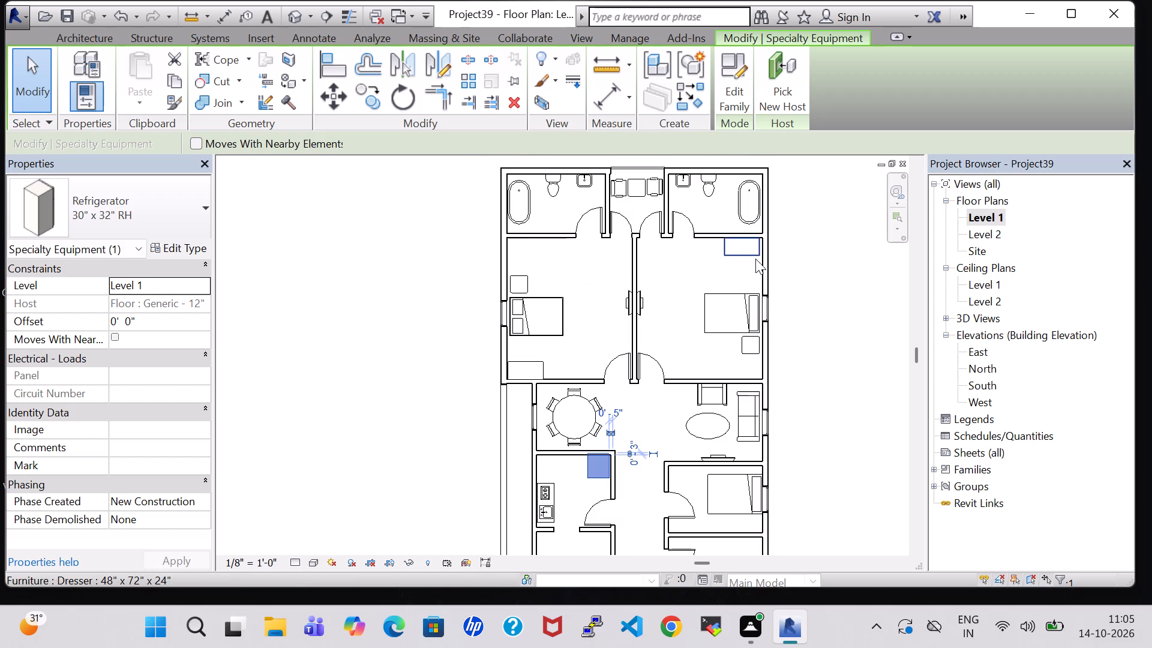
left_click(749, 347)
right_click(749, 347)
left_click(811, 320)
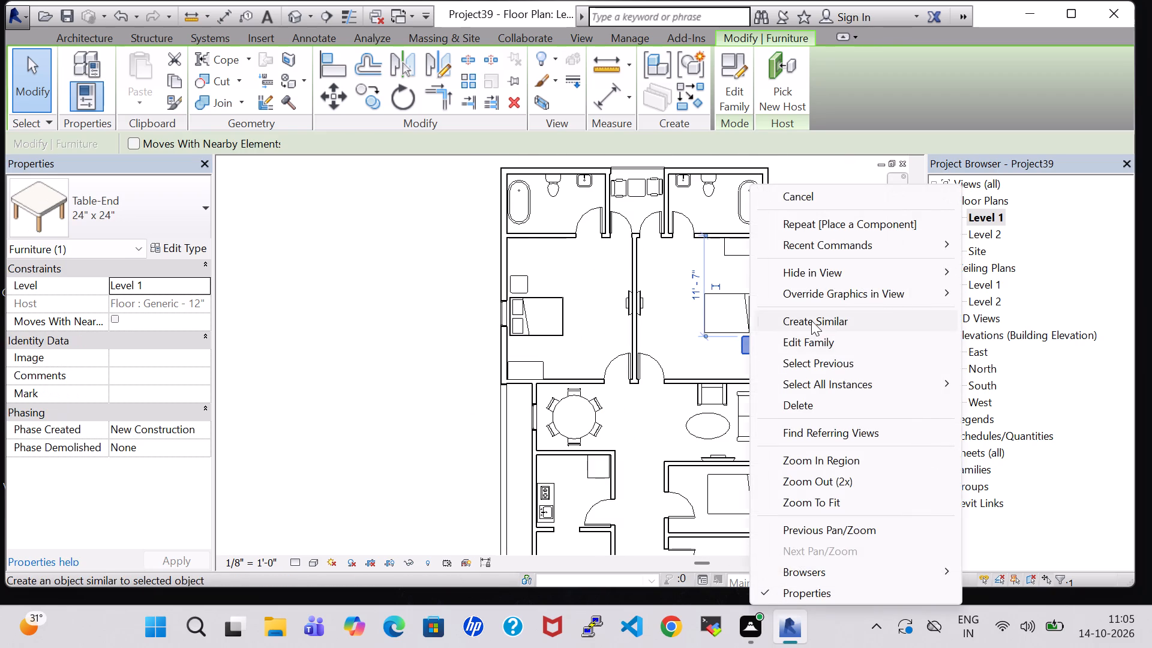
middle_click_drag(802, 457, 794, 335)
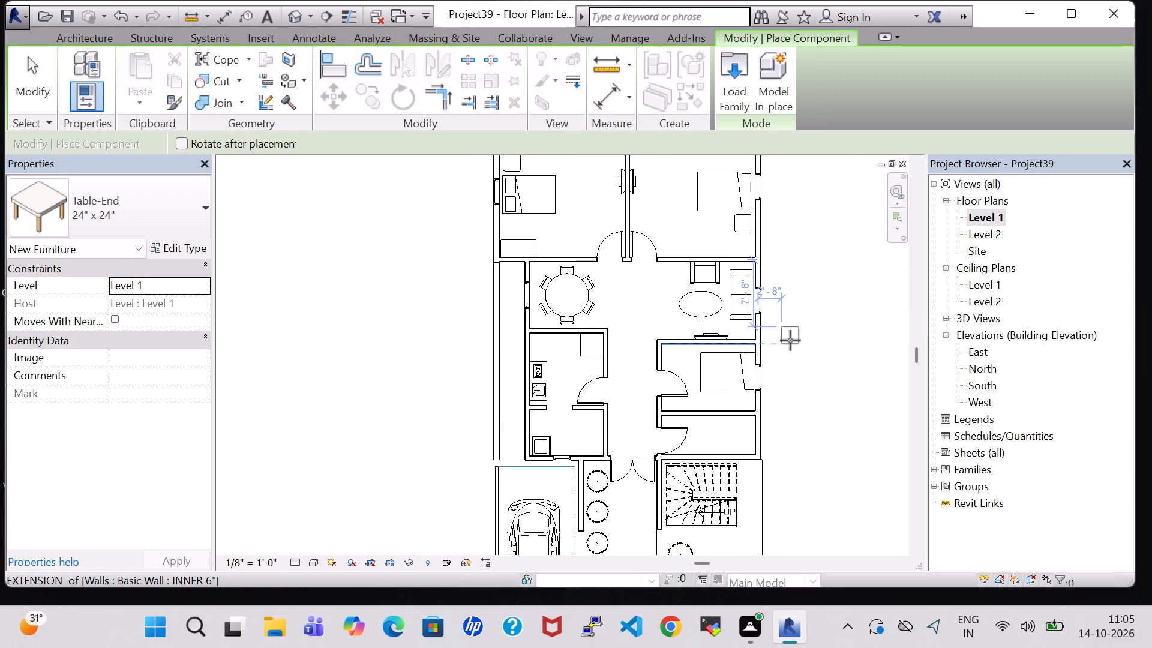
scroll(790, 340, "up", 9)
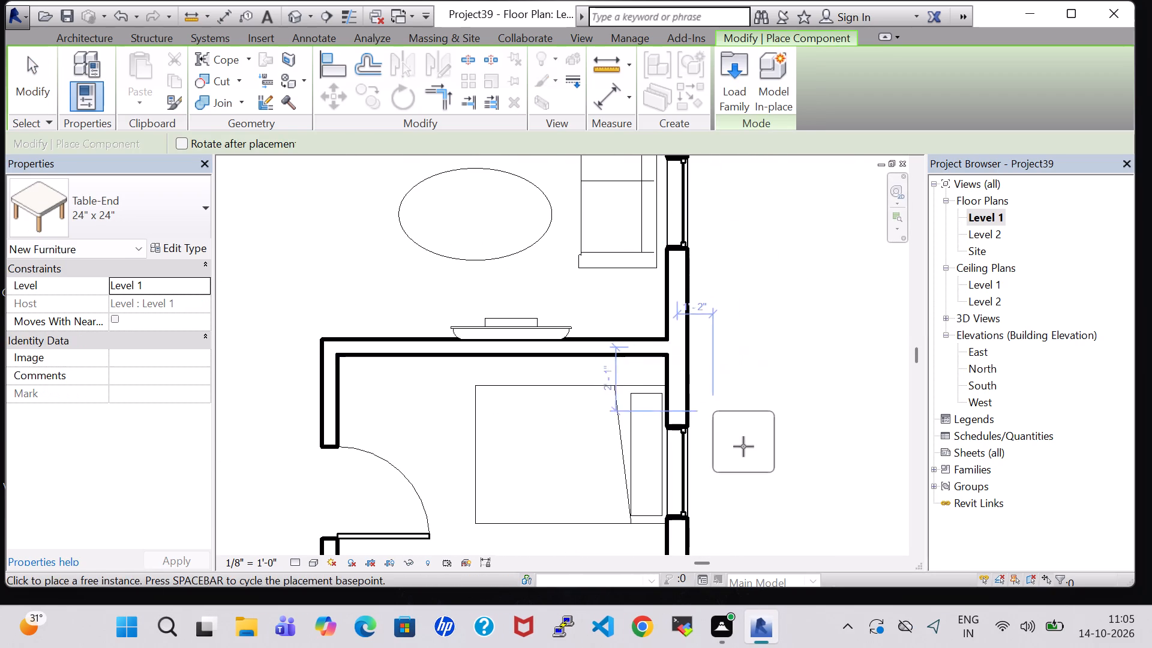
middle_click_drag(748, 451, 745, 278)
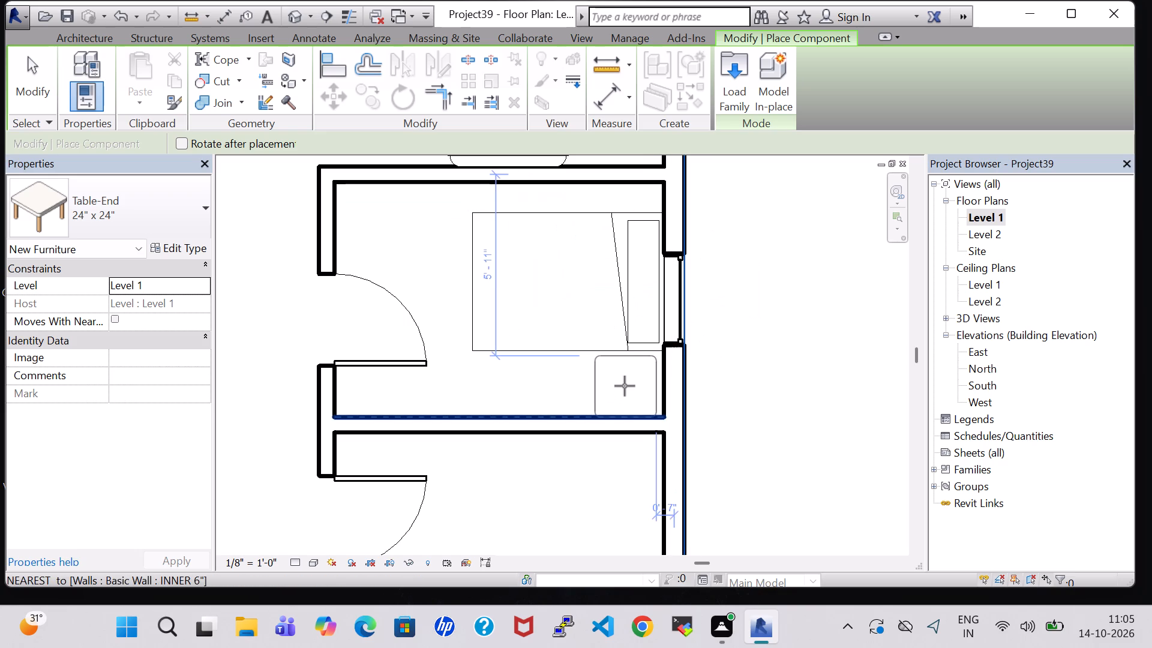
left_click(625, 386)
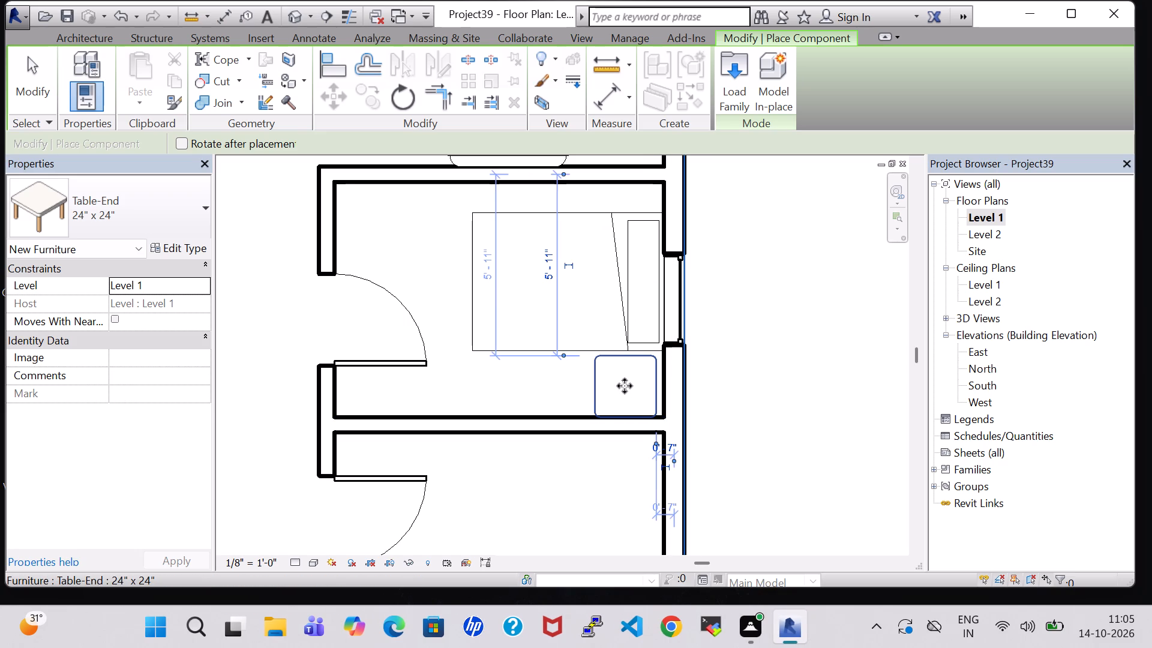
key("Escape")
key("Escape")
Nudge the new bed one increment away from the window wall and three increments toward the TV wall.
double_click(590, 274)
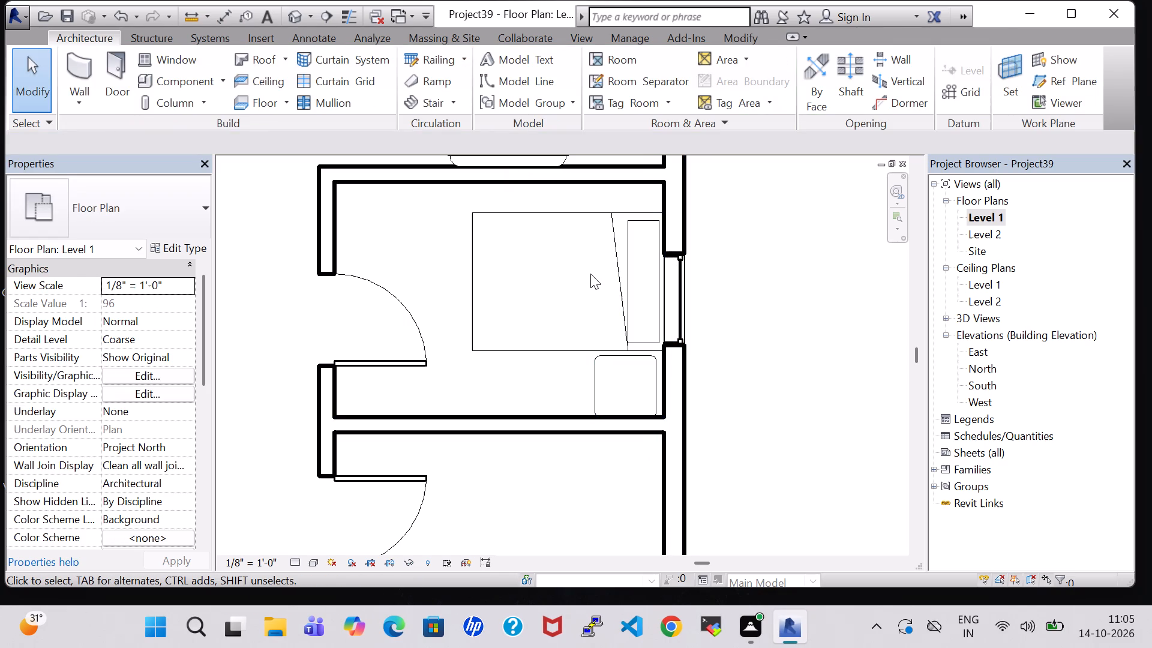
left_click(589, 216)
key("Left")
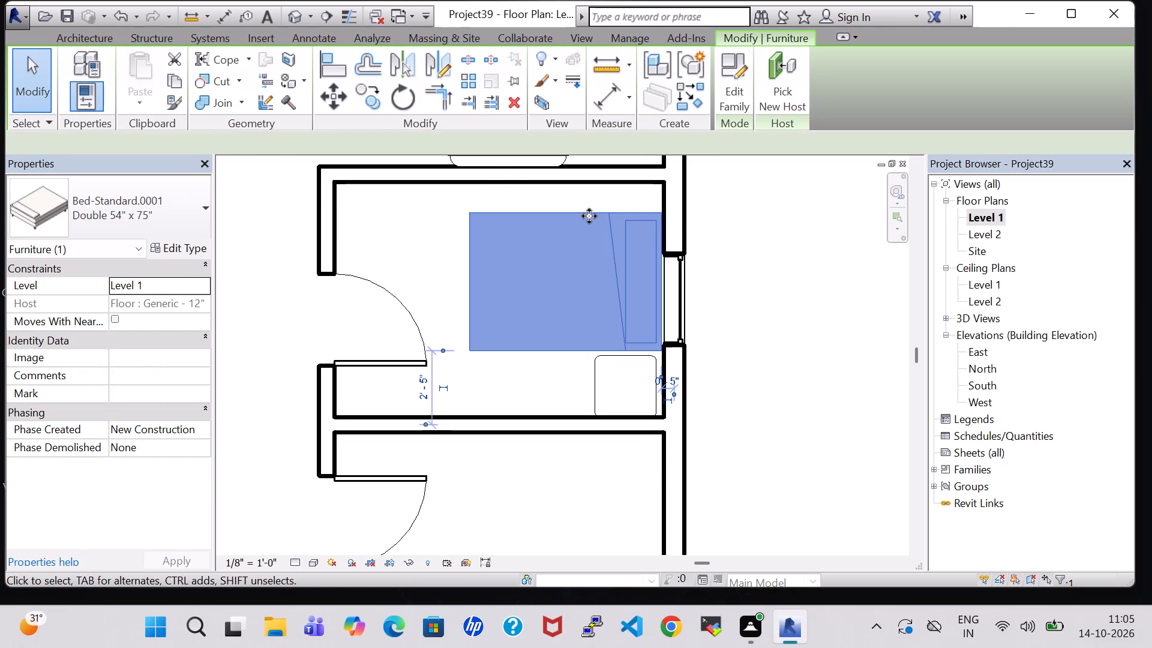
key("Up")
key("Up")
key("Up")
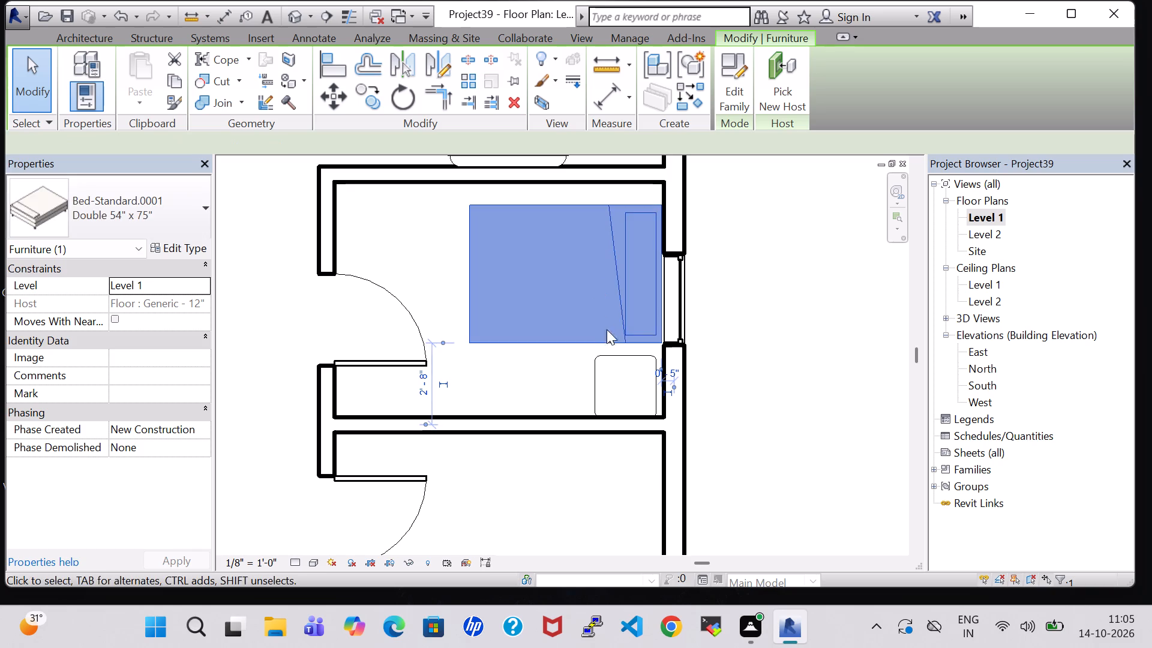
Nudge the new end table two increments toward the bed and one increment toward the exterior wall.
left_click(618, 364)
key("Up")
key("Up")
key("Up")
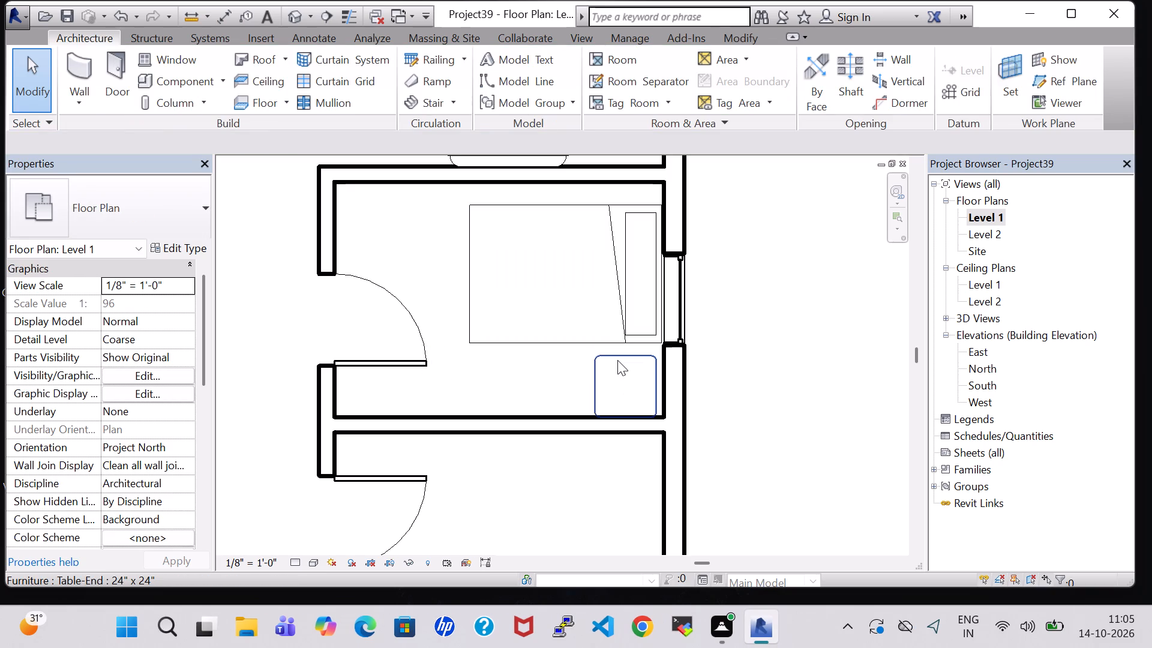
left_click(638, 369)
left_click(638, 361)
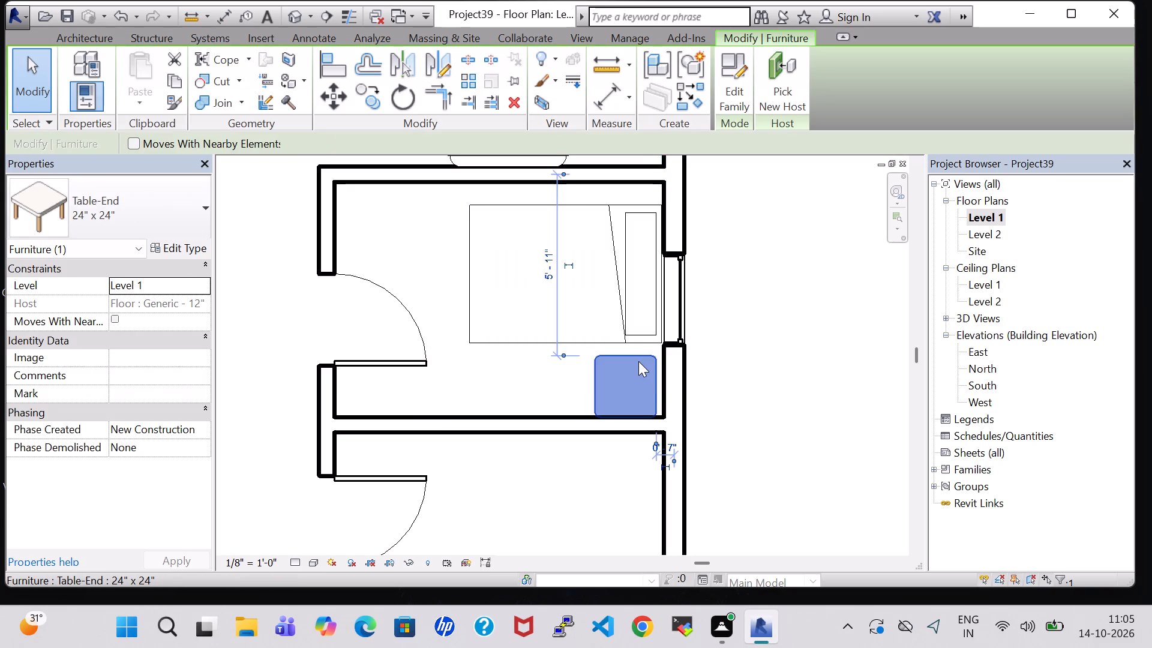
key("Up")
key("Up")
key("Right")
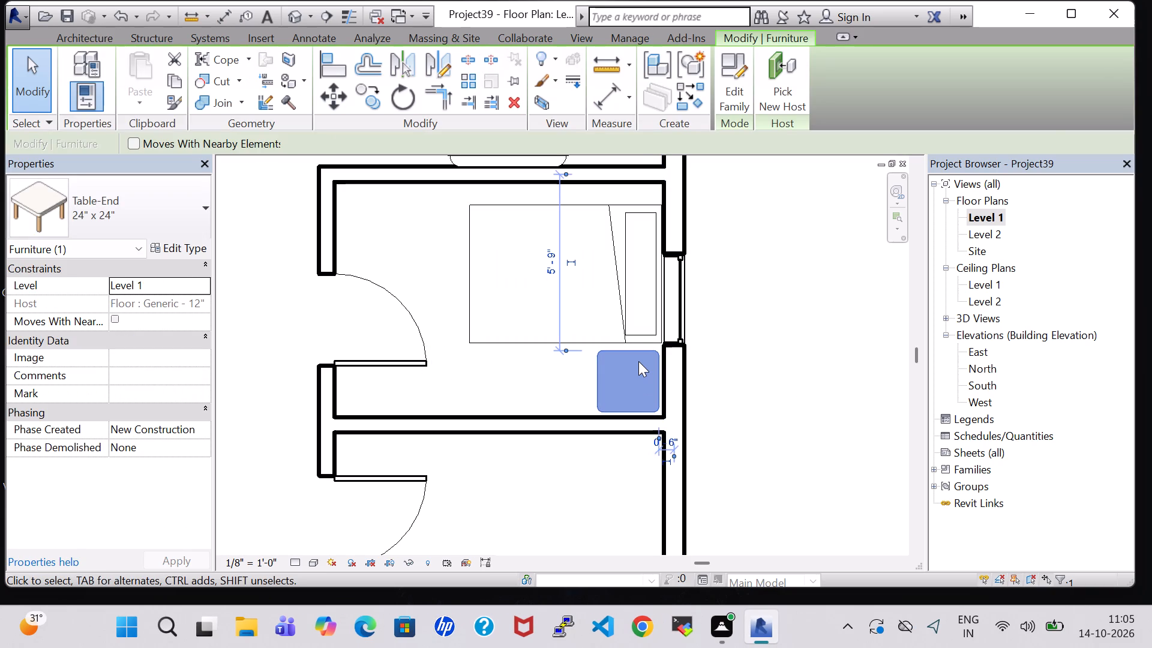
left_click(790, 353)
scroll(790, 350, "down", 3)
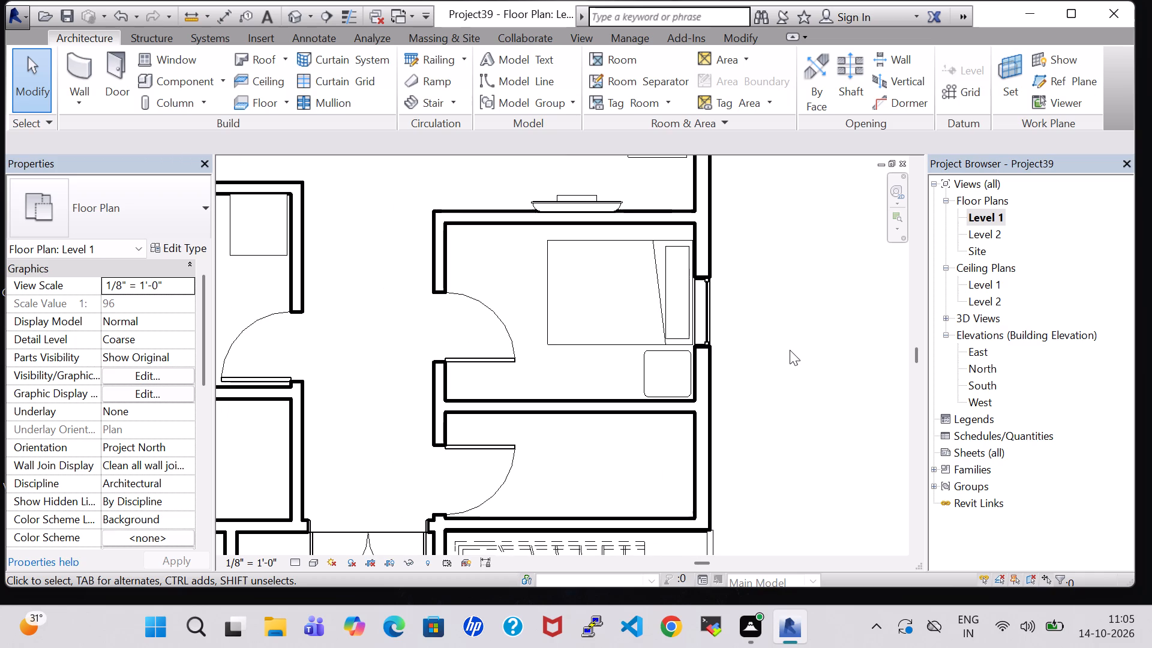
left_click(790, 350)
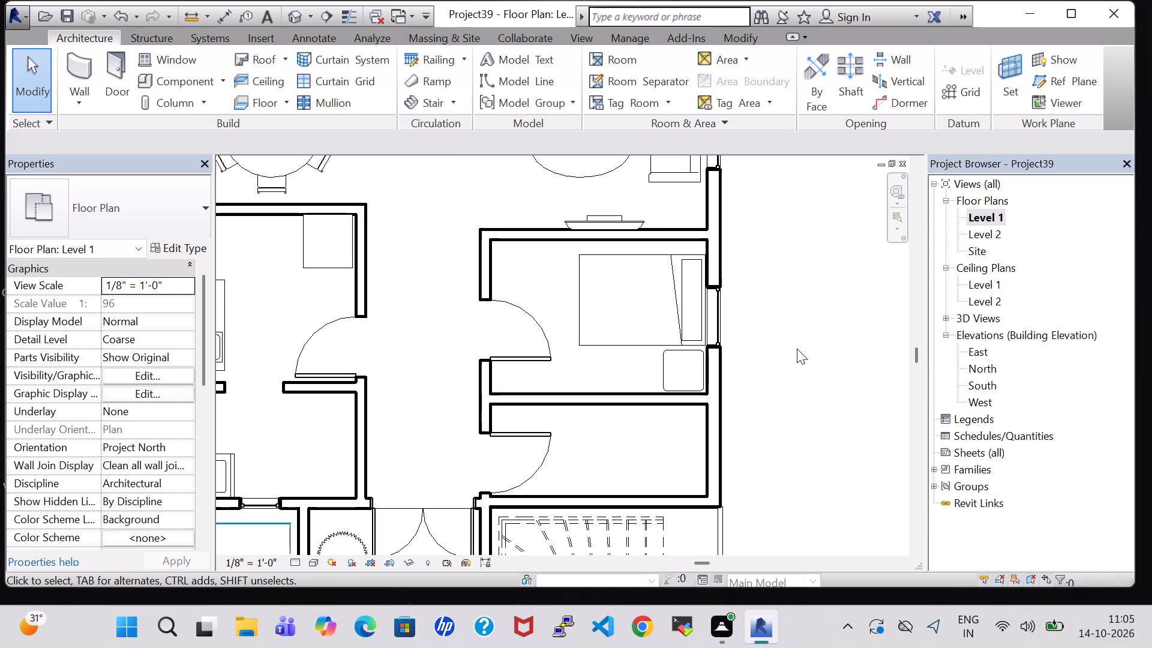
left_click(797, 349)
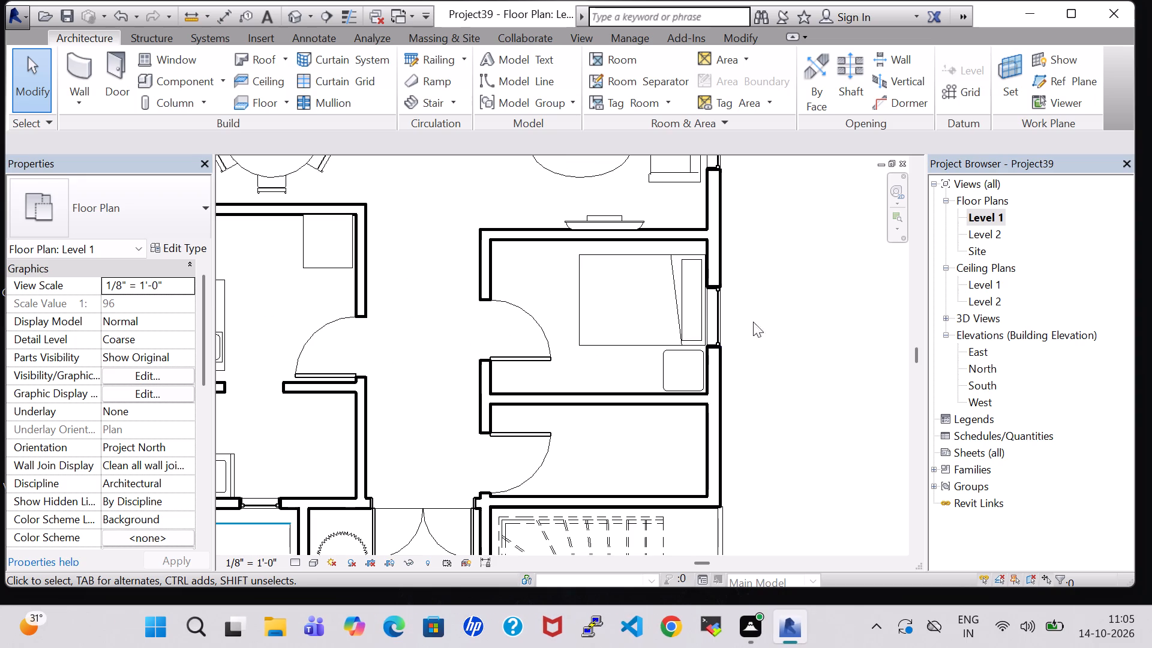
Rotate the small bedroom's bed so its headboard faces the TV wall, and shift it toward the door, about 3' 1 1/2" from the window wall.
left_click(646, 286)
key("space")
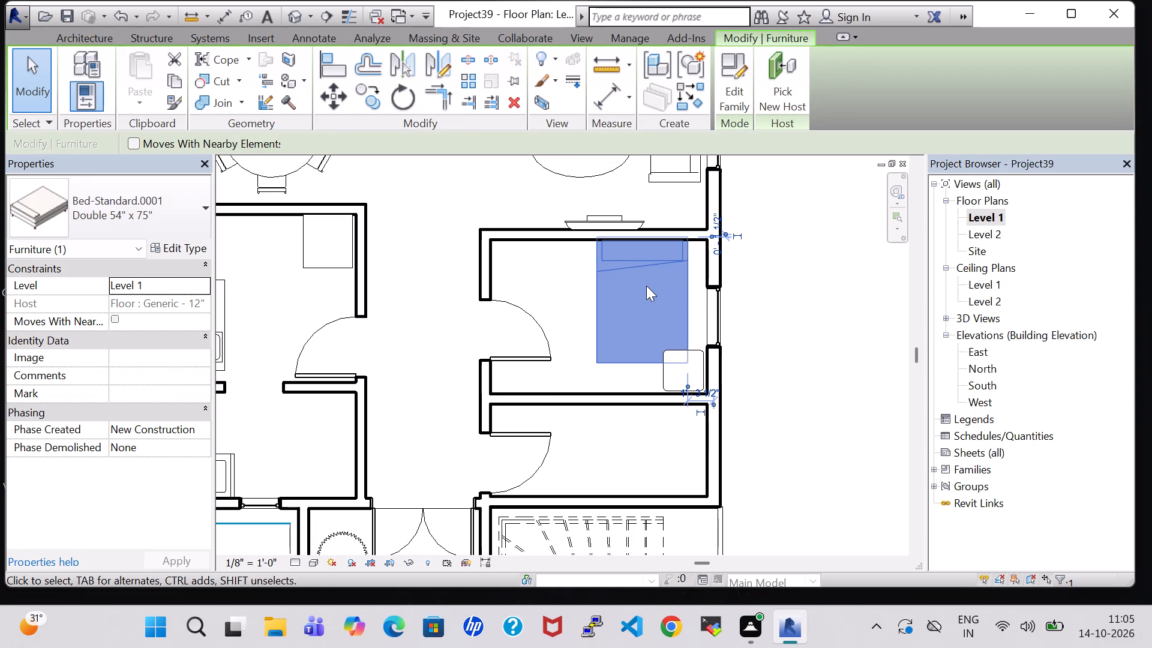
key("Left")
key("Left")
key("Left")
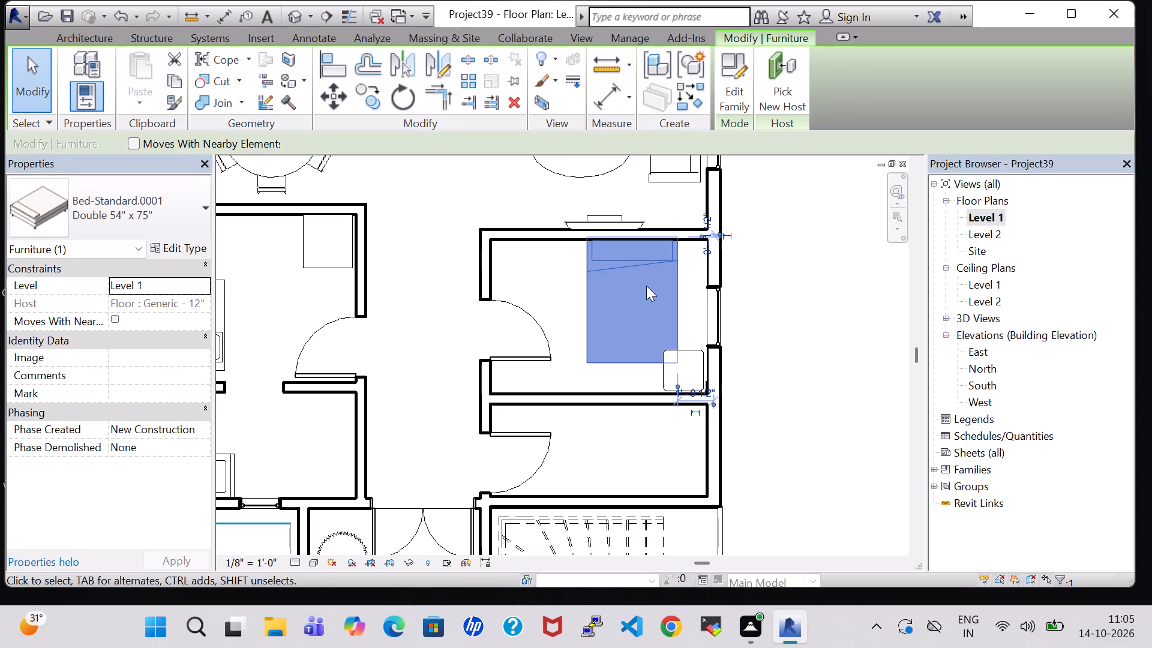
key("Down")
key("Down")
key("Left")
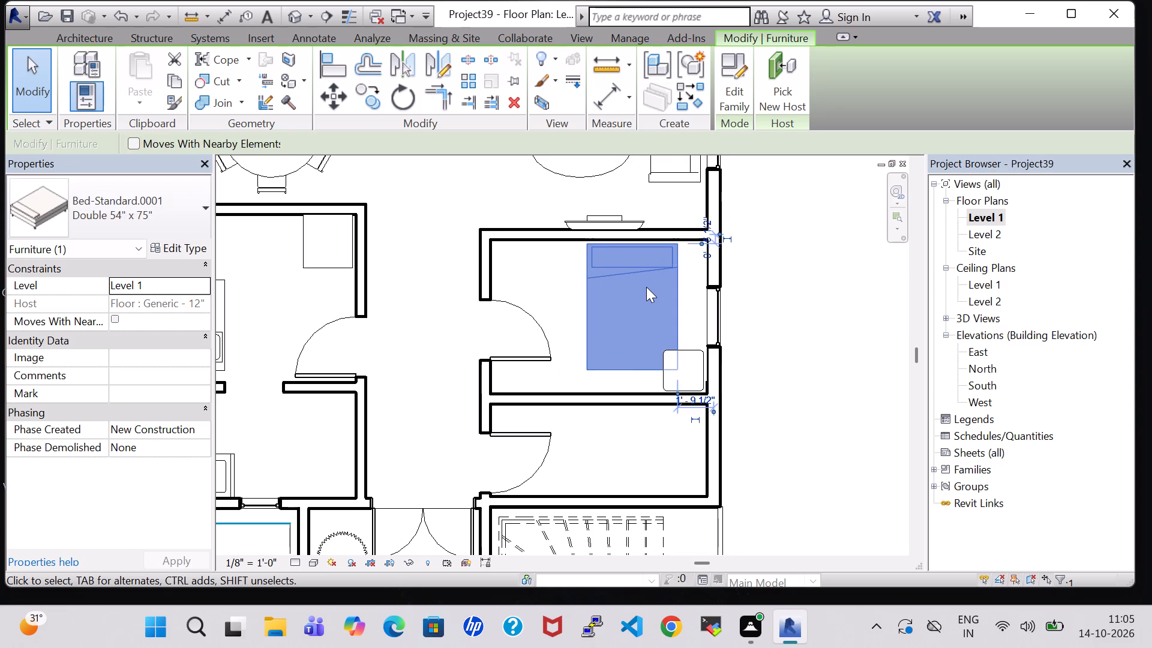
key("Left")
key("Left")
key("Left")
key("Left")
key("Left")
key("Left")
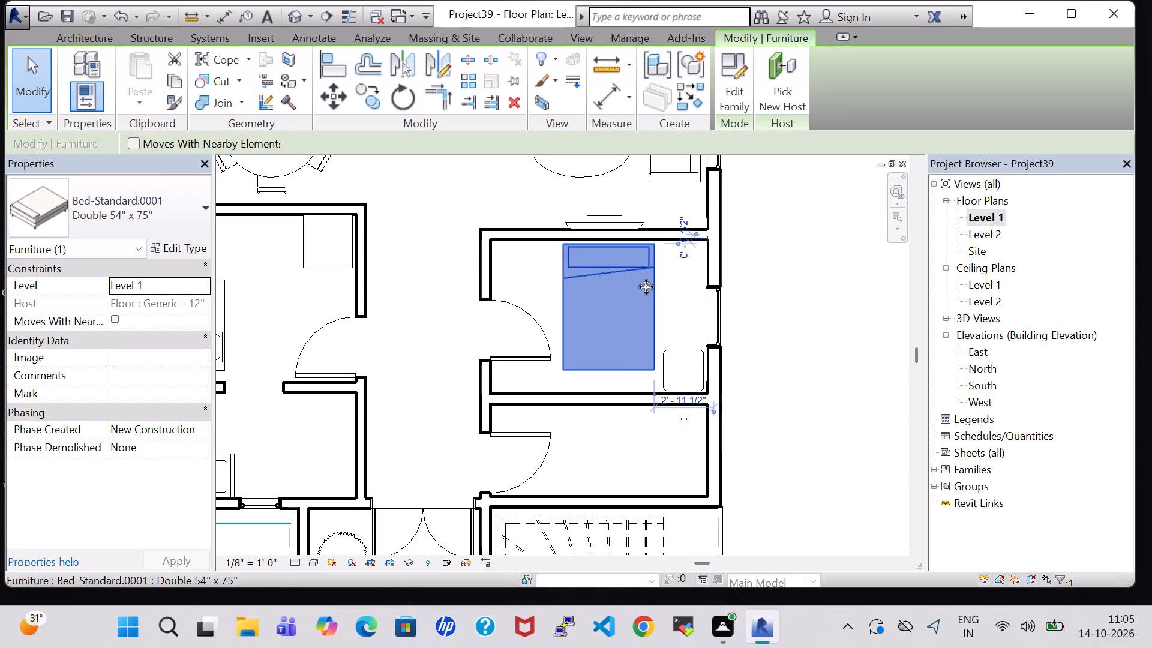
key("Left")
key("Up")
key("Left")
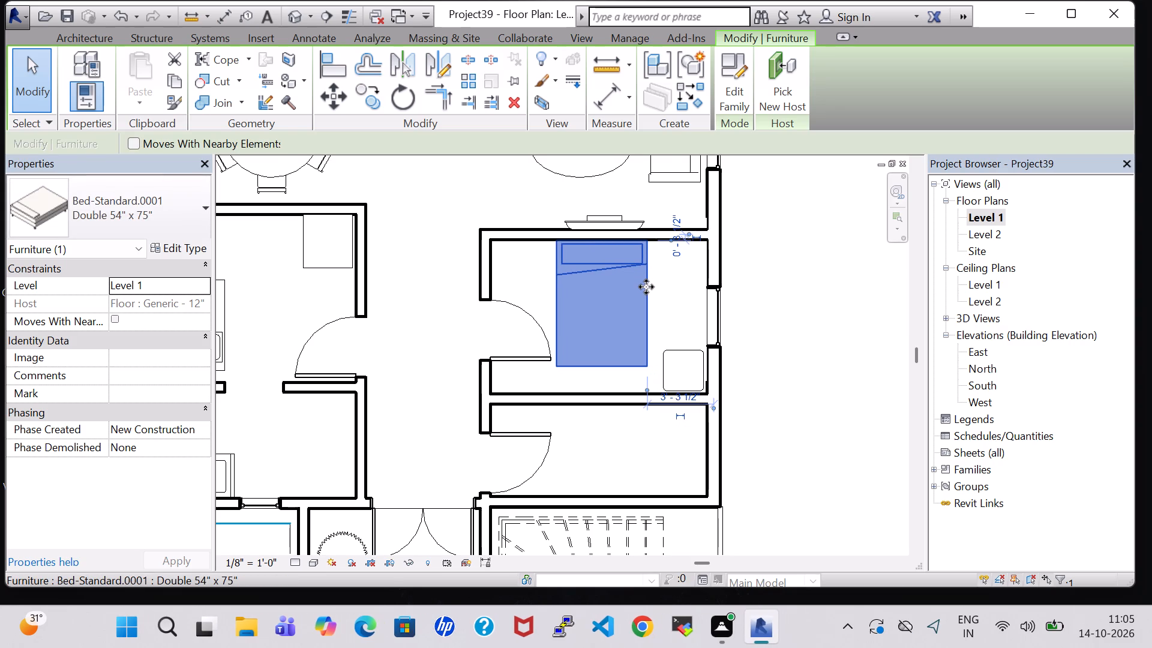
key("Right")
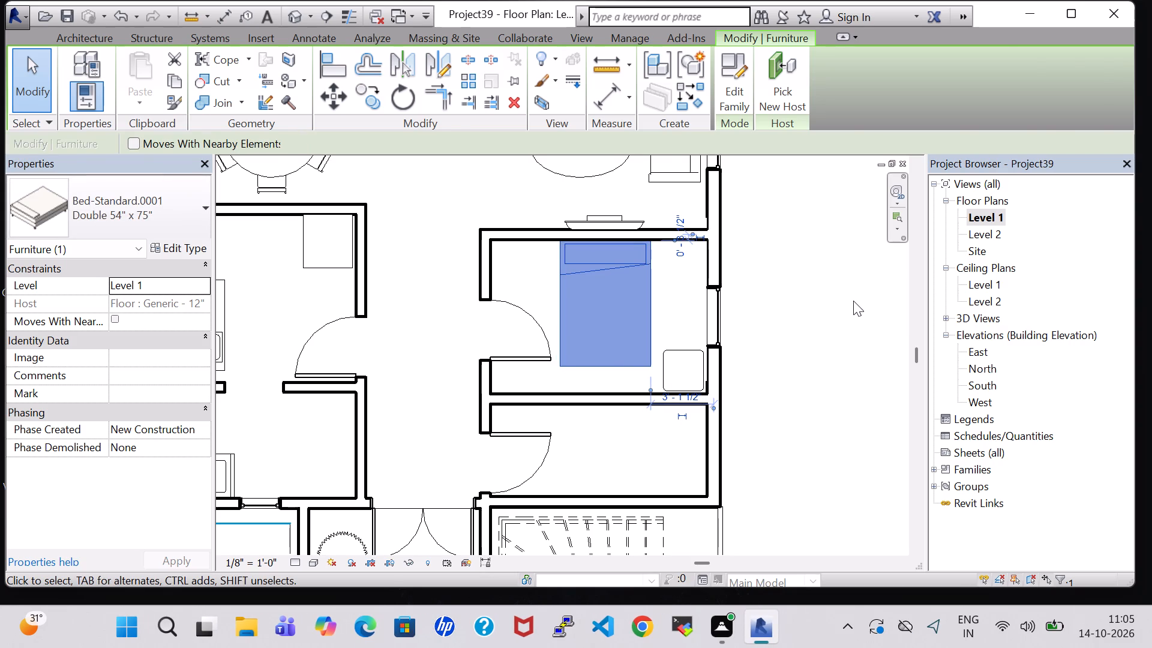
left_click(853, 301)
Move the end table up beside the bed's headboard, into the corner by the TV wall, about 10" from the window wall.
left_click(681, 349)
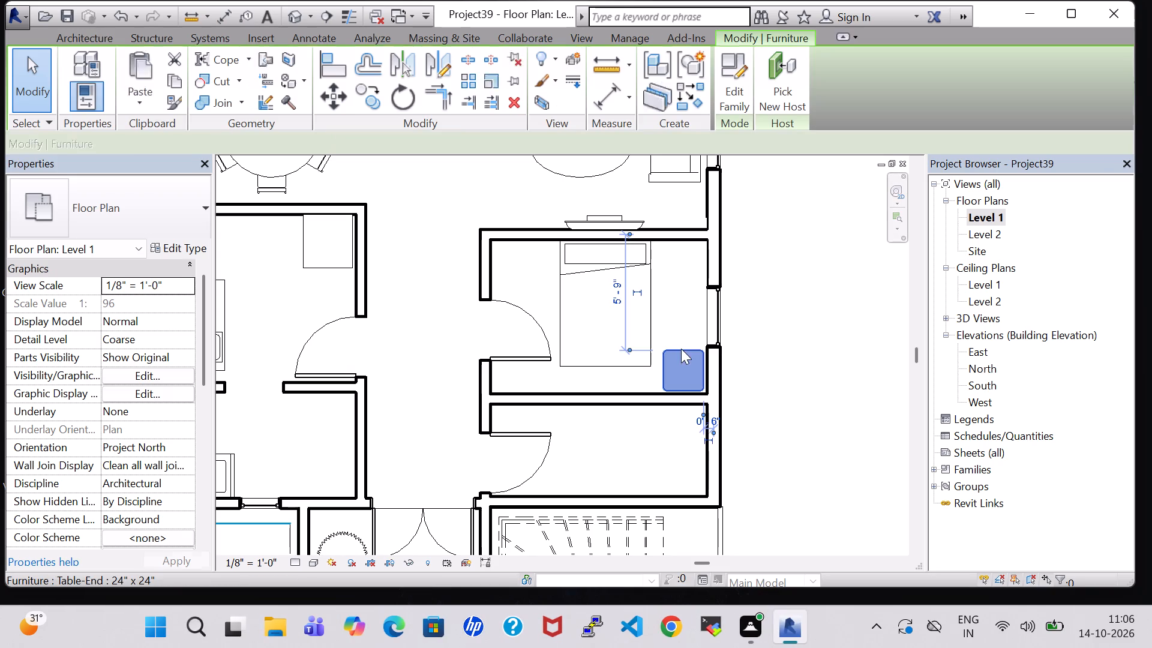
key("Up")
key("Up")
key("Up")
key("Up")
key("Up")
key("Up")
key("Up")
key("Up")
key("Up")
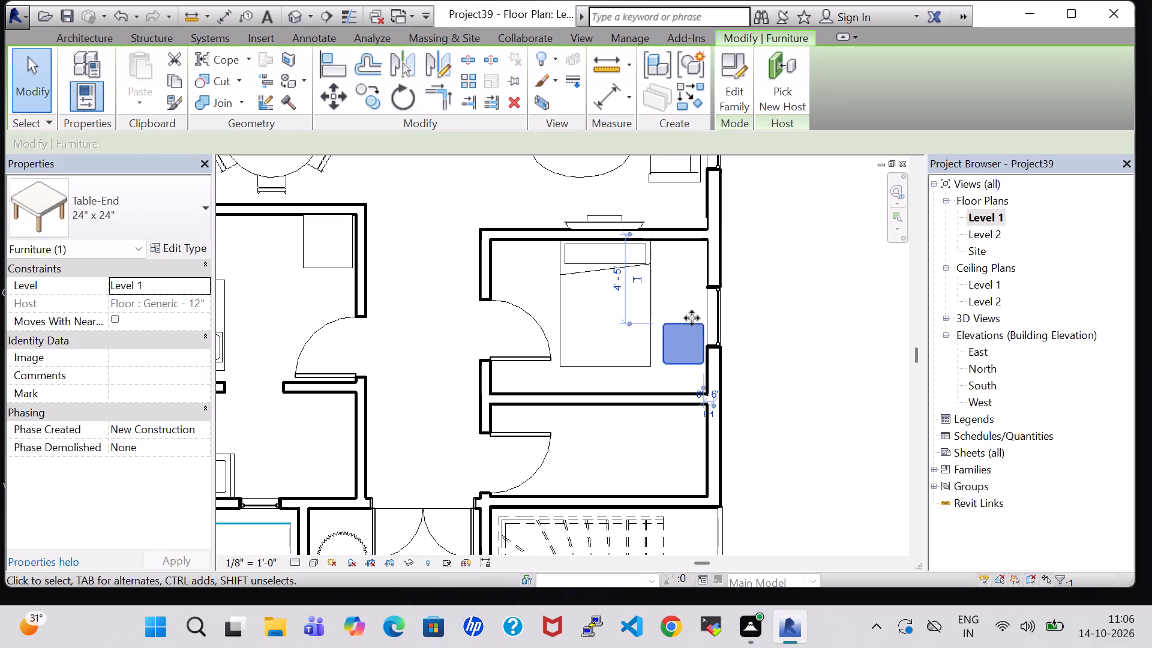
key("Up")
key("Up")
key("Up")
key("Up")
key("Up")
key("Up")
key("Up")
key("Up")
key("Up")
key("Up")
key("Up")
key("Up")
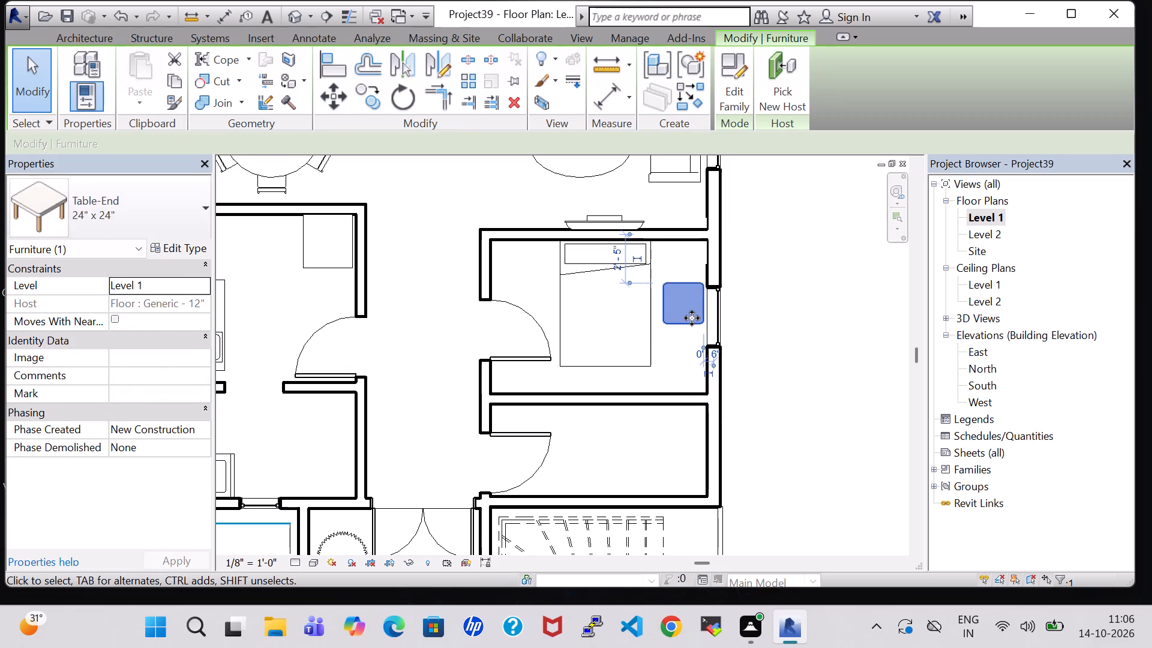
key("Up")
key("Up")
key("Up")
key("Up")
key("Up")
key("Up")
key("Up")
key("Up")
key("Up")
key("Up")
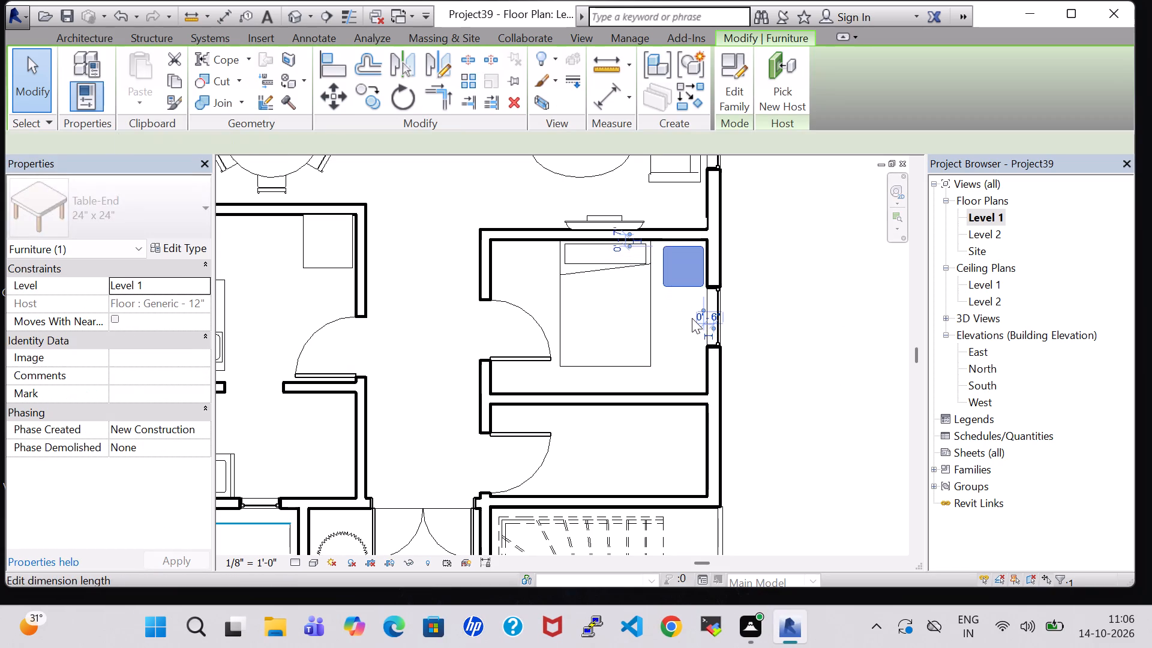
key("Up")
key("Left")
key("Left")
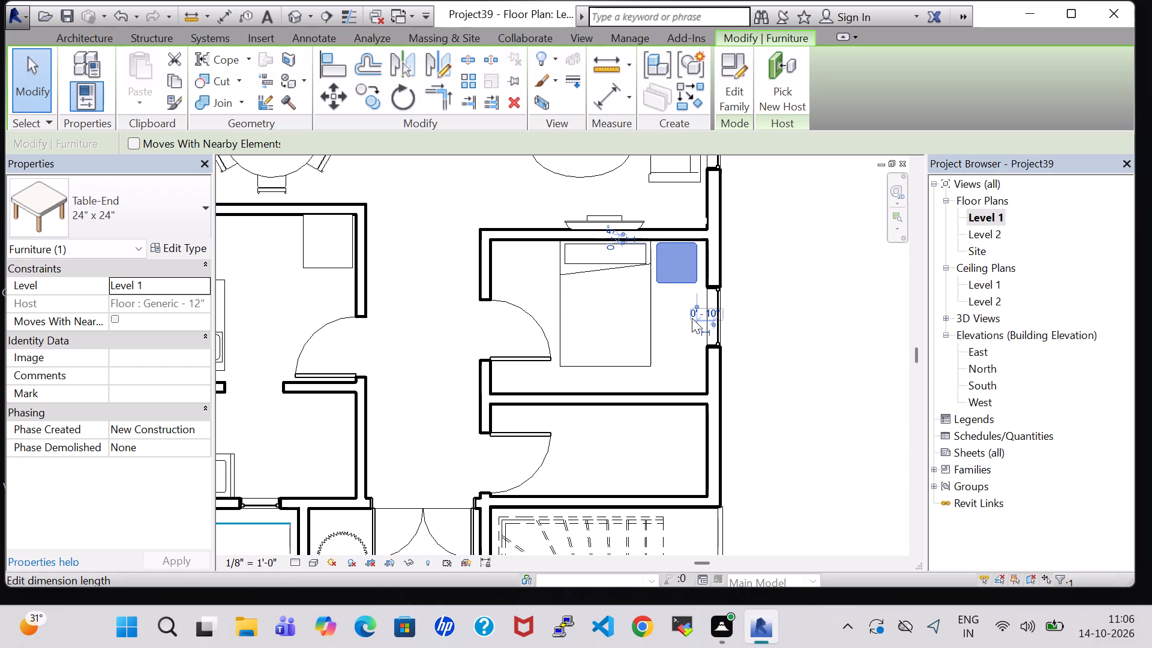
key("Right")
key("Left")
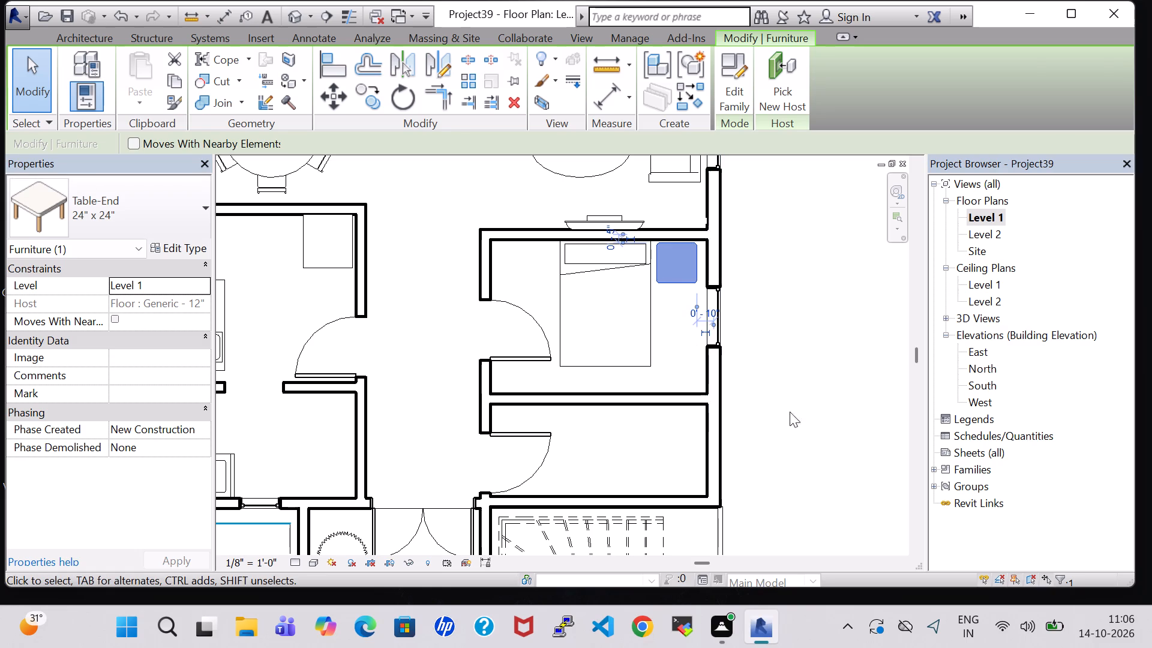
left_click(845, 346)
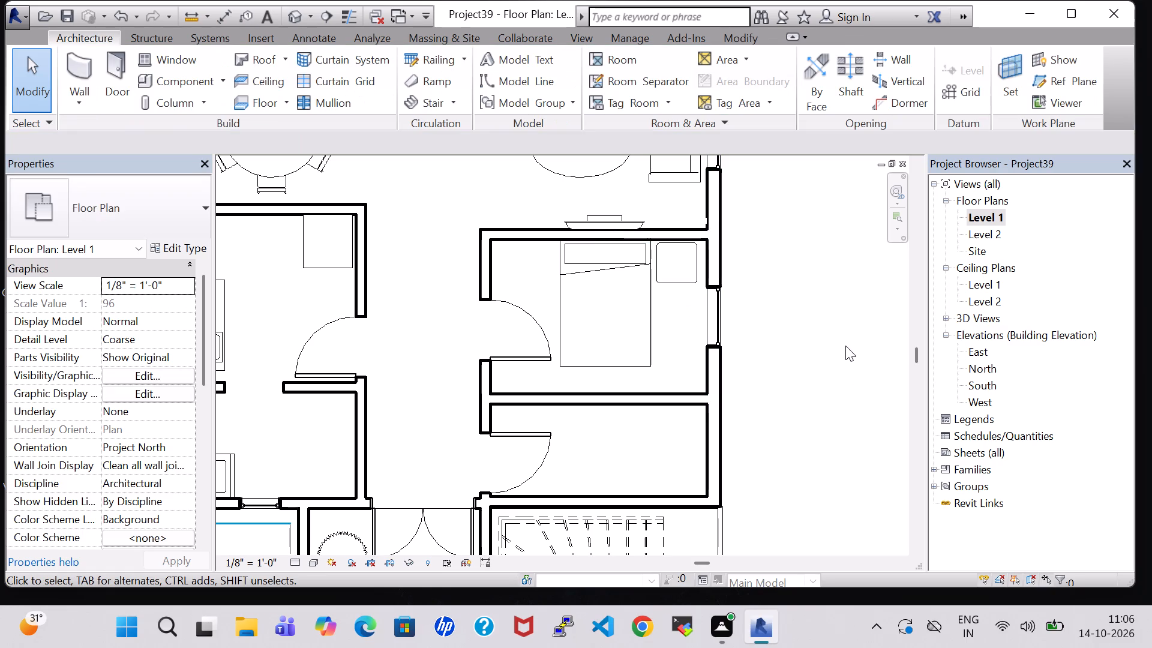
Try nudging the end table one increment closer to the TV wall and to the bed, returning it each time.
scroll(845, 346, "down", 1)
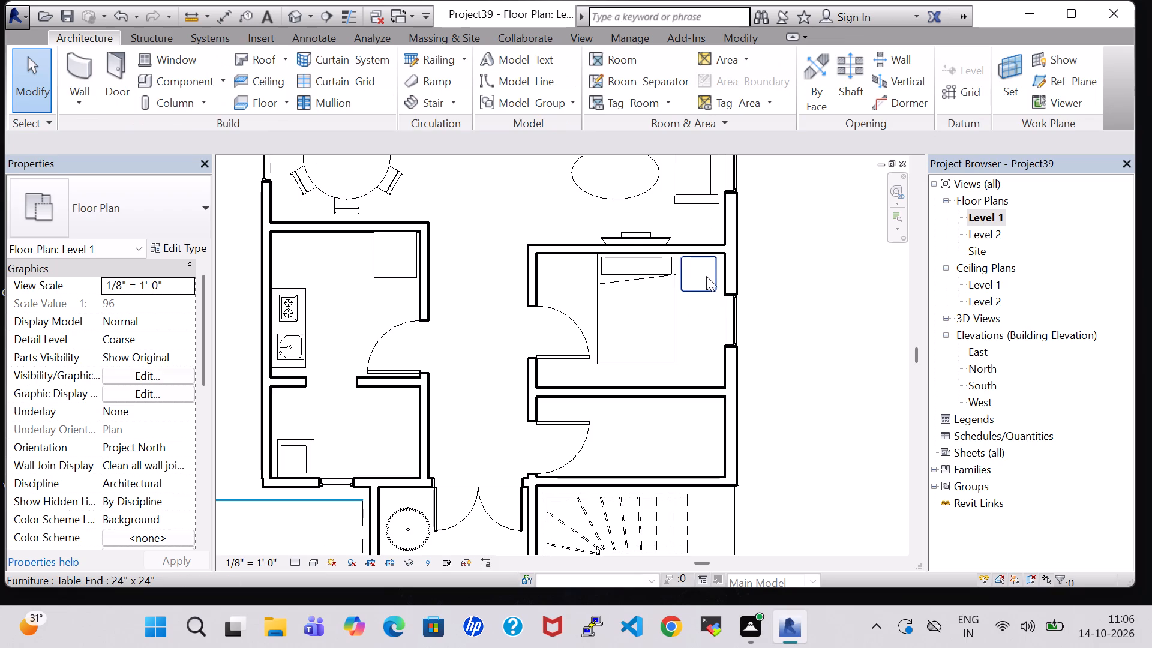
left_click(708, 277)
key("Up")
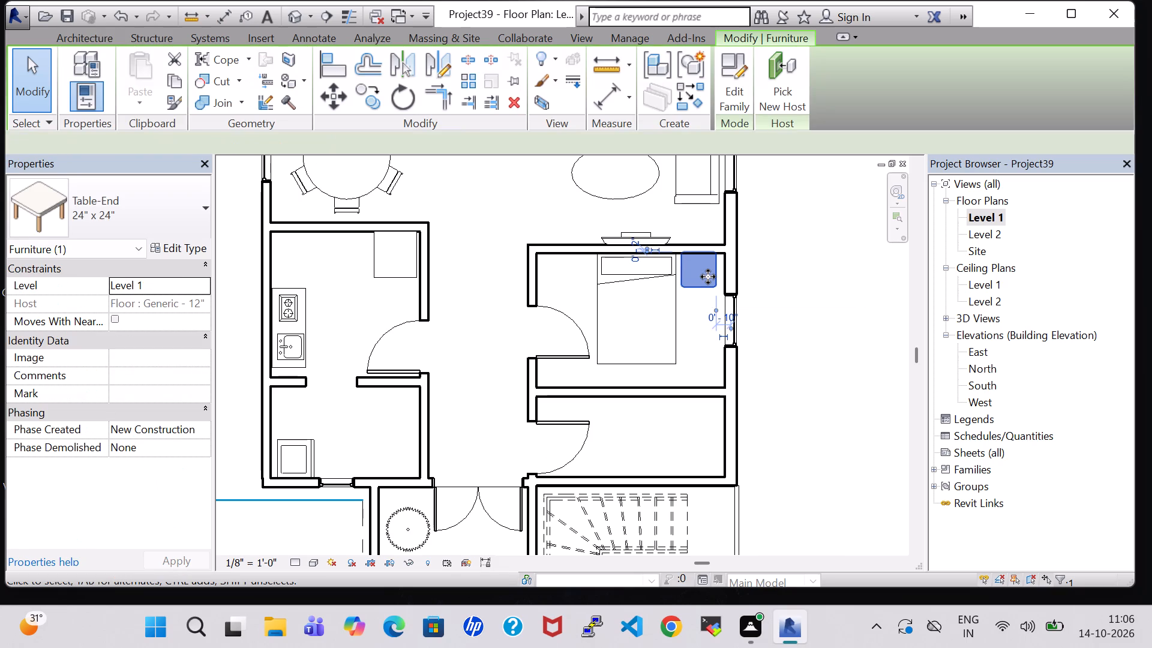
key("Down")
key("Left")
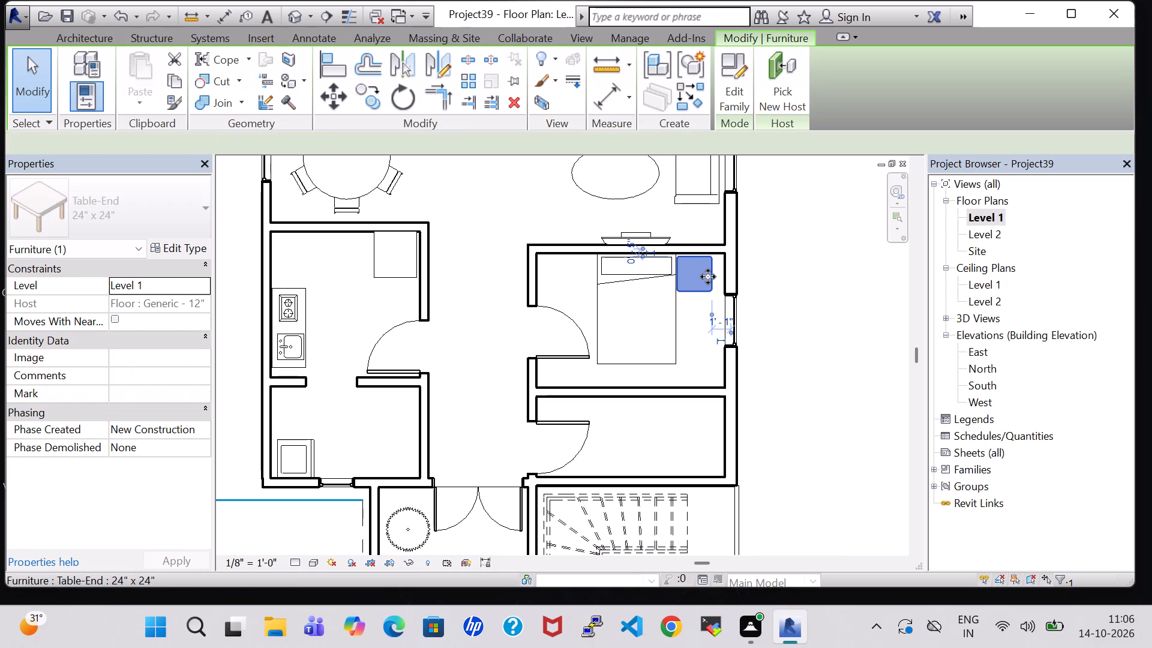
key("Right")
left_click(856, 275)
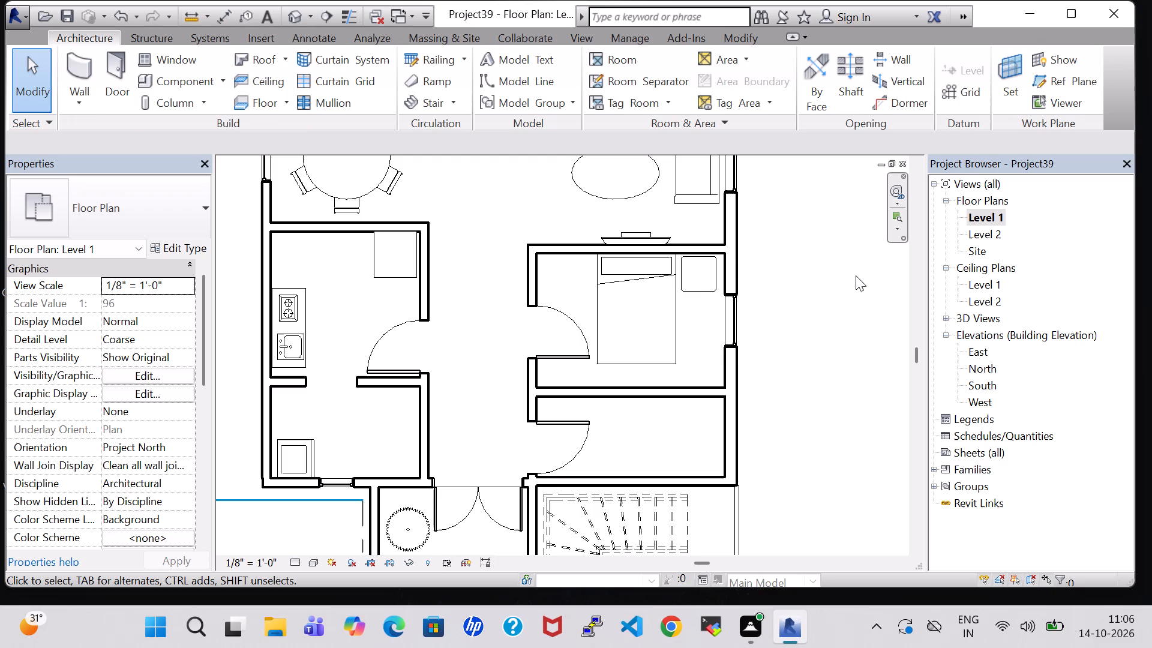
Place a TV - Flat Screen 32", similar to the larger bedroom's TV, against the small bedroom's wall opposite the headboard, centred on the bed.
scroll(856, 275, "down", 2)
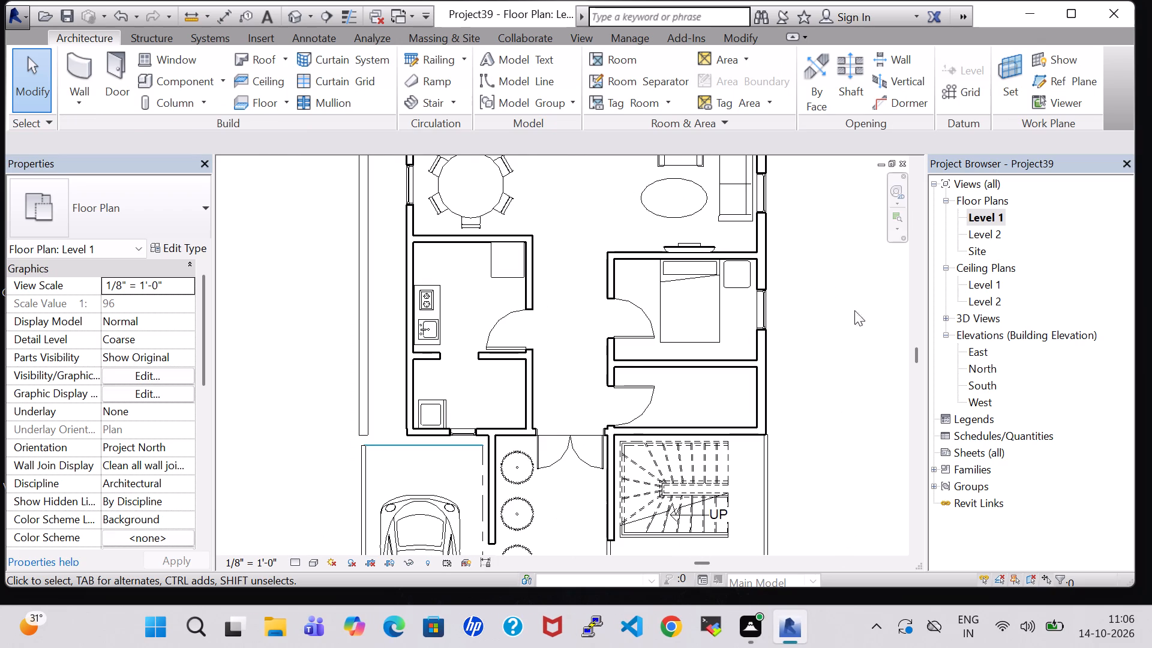
scroll(821, 239, "down", 2)
middle_click_drag(821, 239, 821, 328)
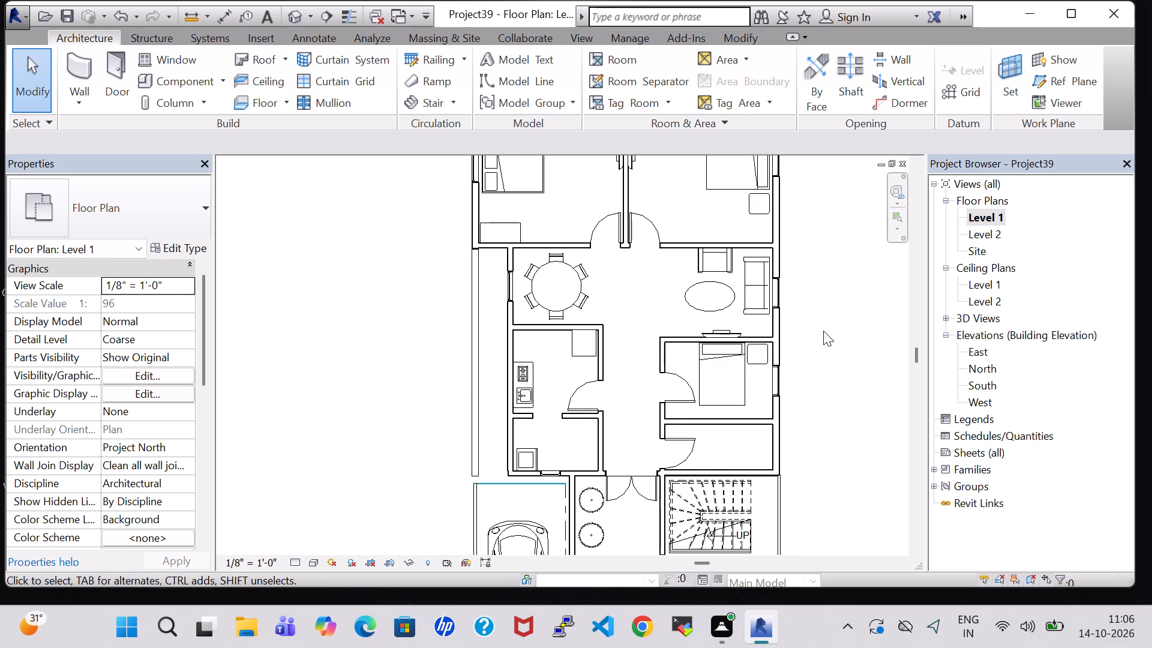
scroll(823, 331, "down", 1)
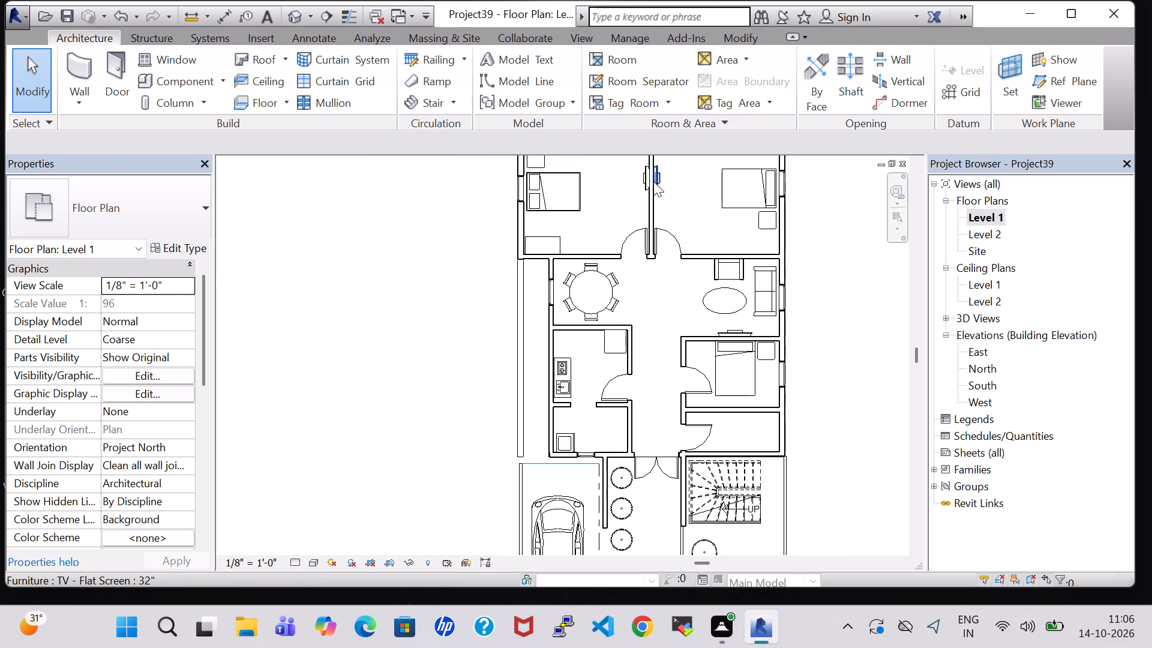
left_click(654, 181)
right_click(660, 181)
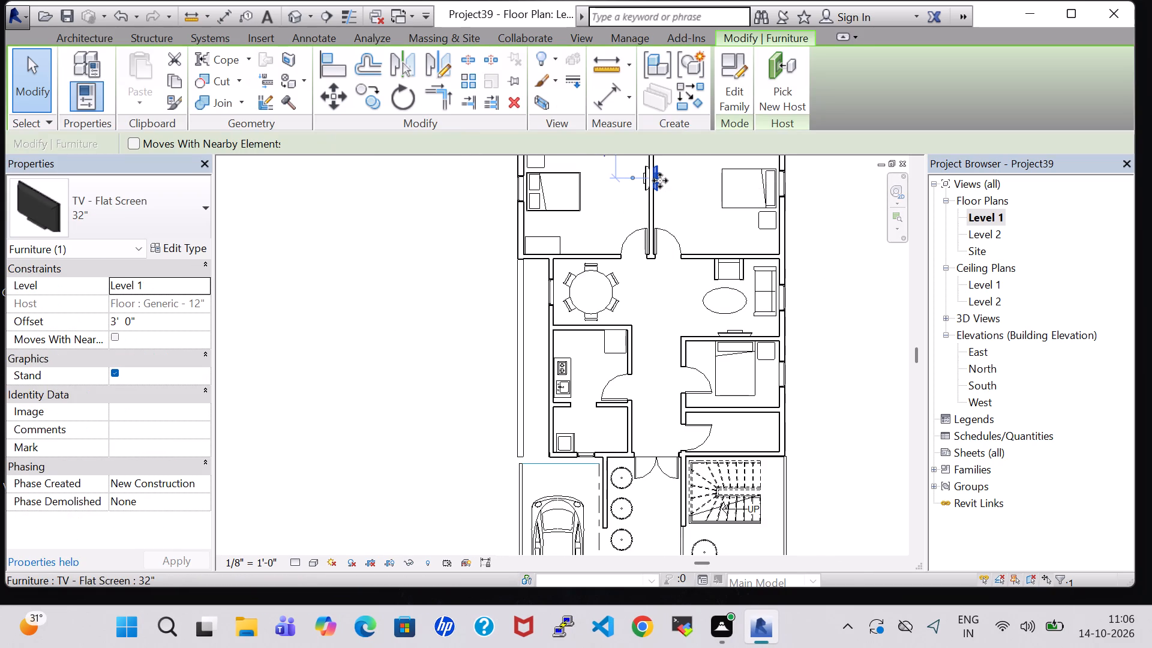
double_click(772, 326)
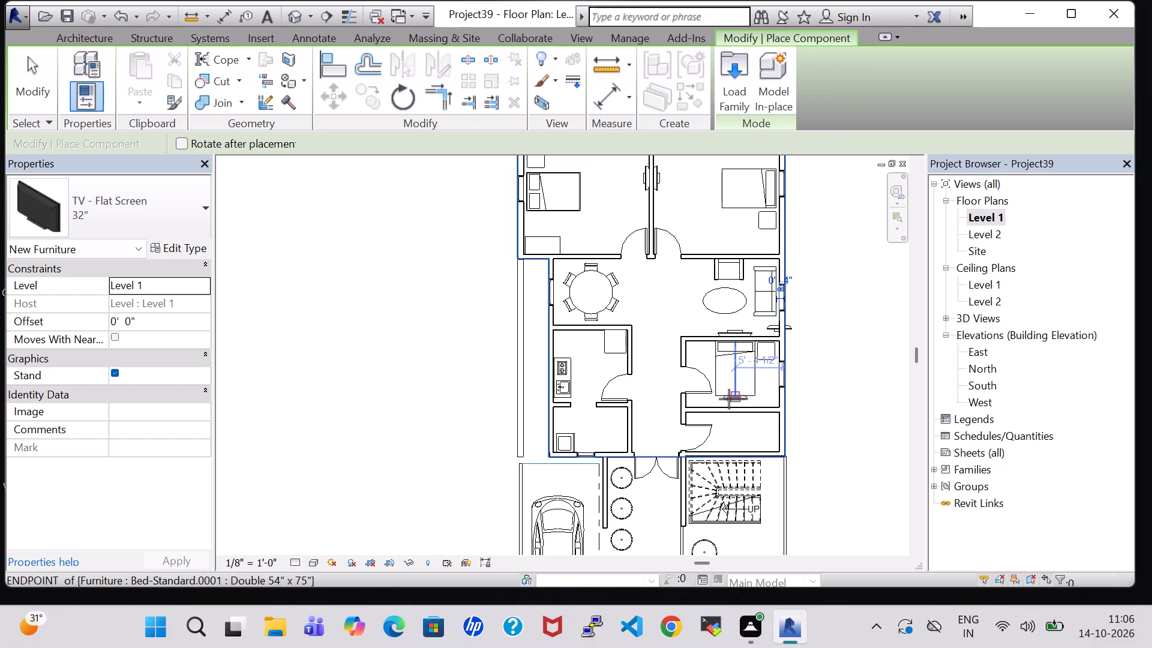
key("space")
key("space")
scroll(729, 400, "up", 7)
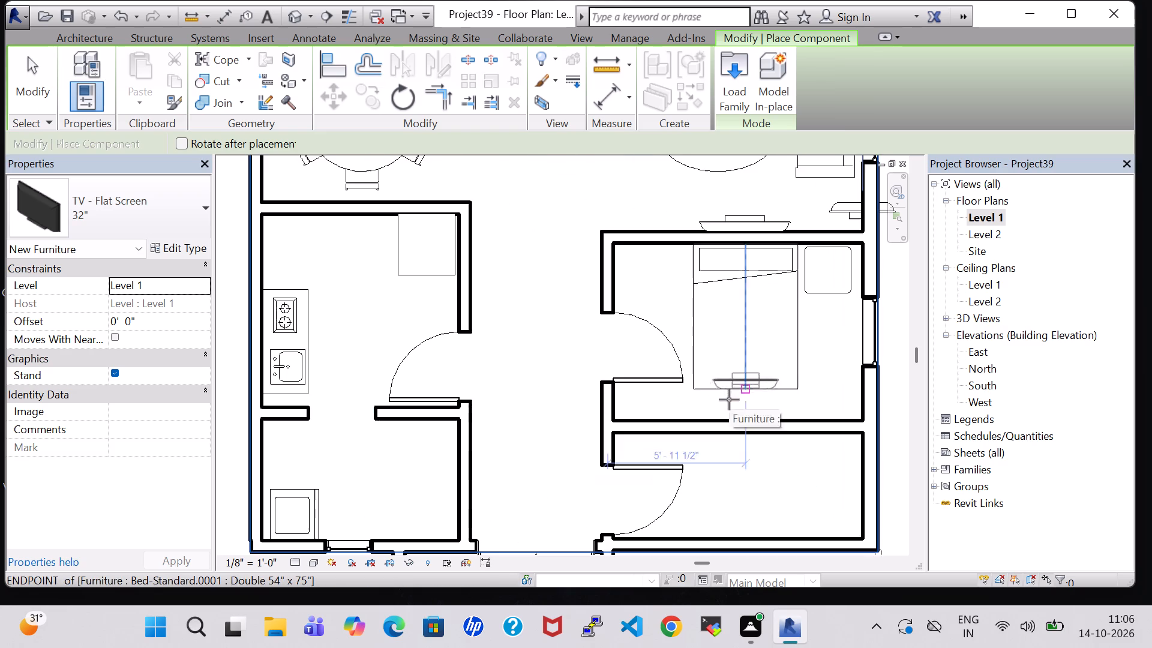
left_click(746, 418)
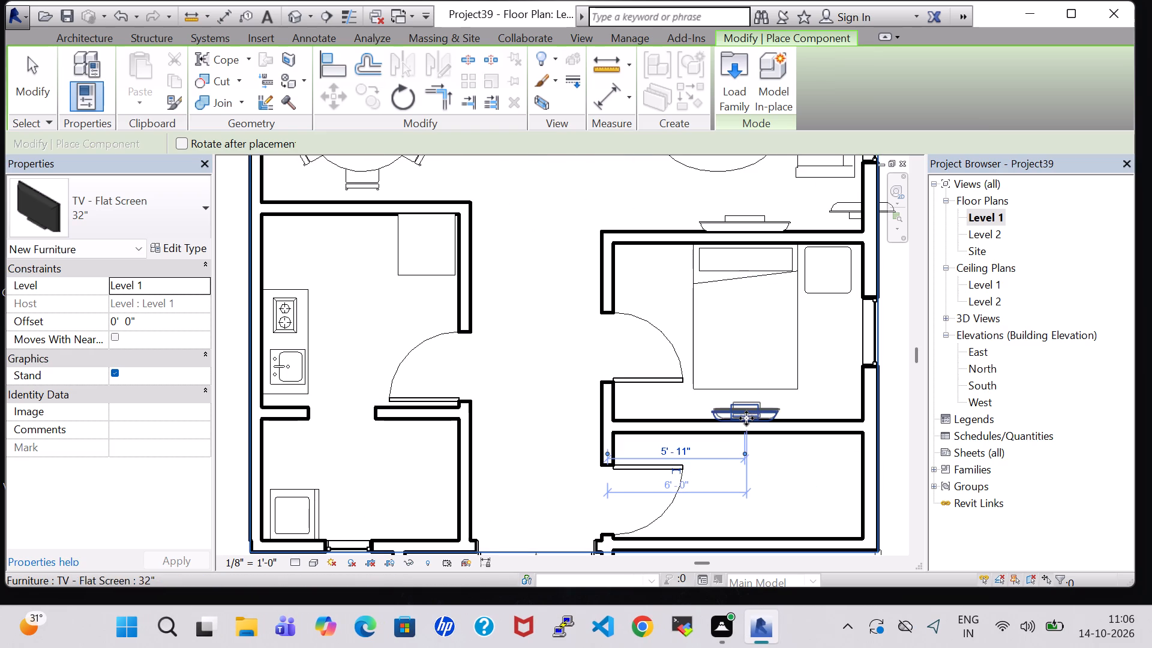
key("Escape")
key("Escape")
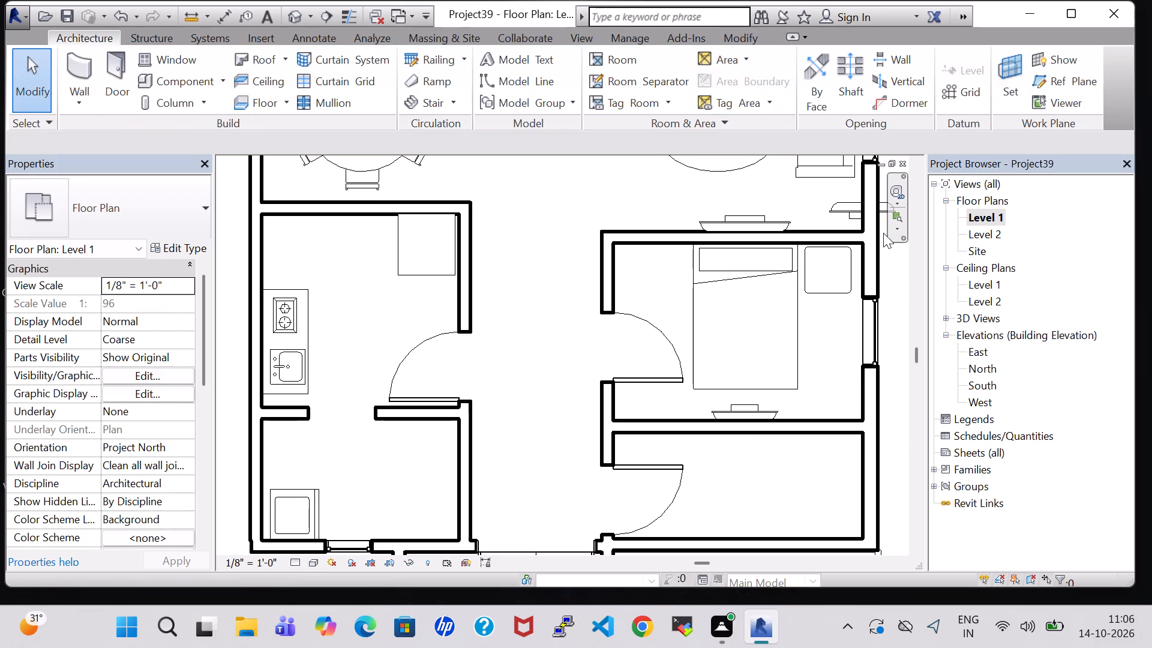
Delete the stray TV overlapping the living room's exterior wall.
left_click(841, 200)
key("Delete")
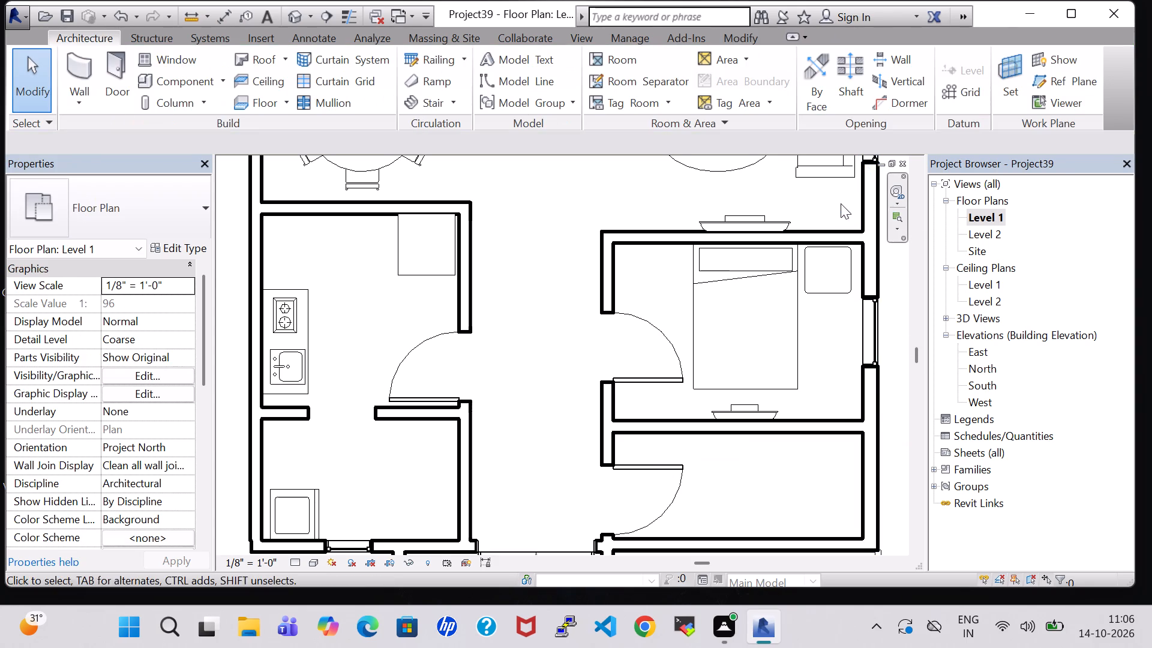
Set the Offset of the small bedroom's new TV to 3' 0".
left_click(752, 412)
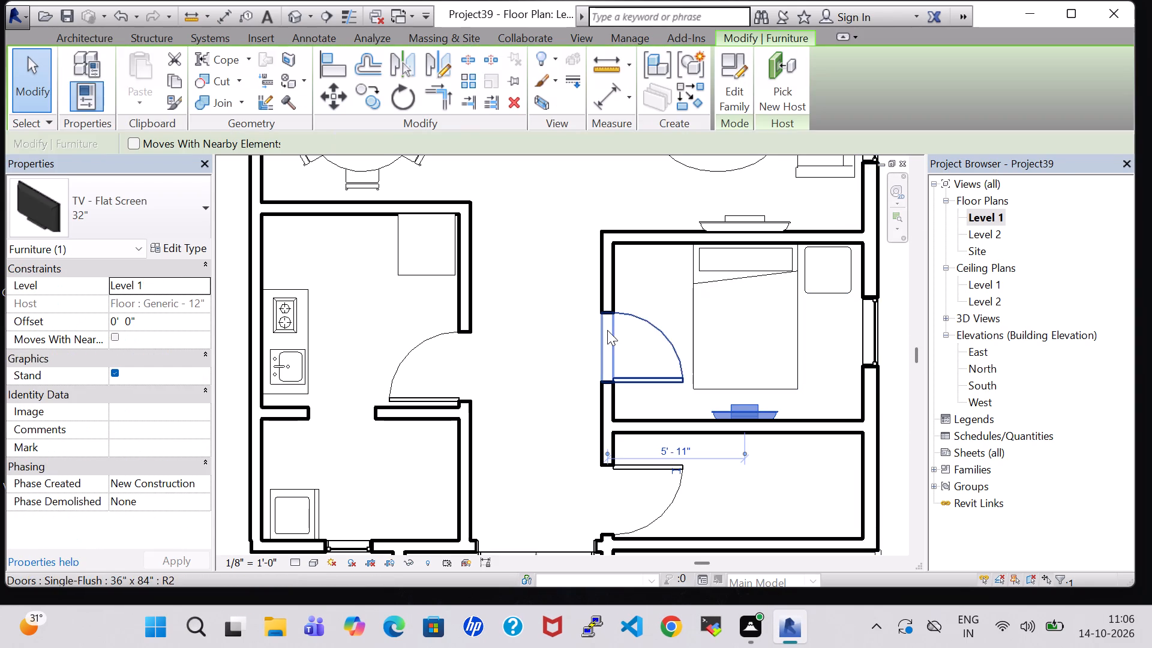
left_click(121, 323)
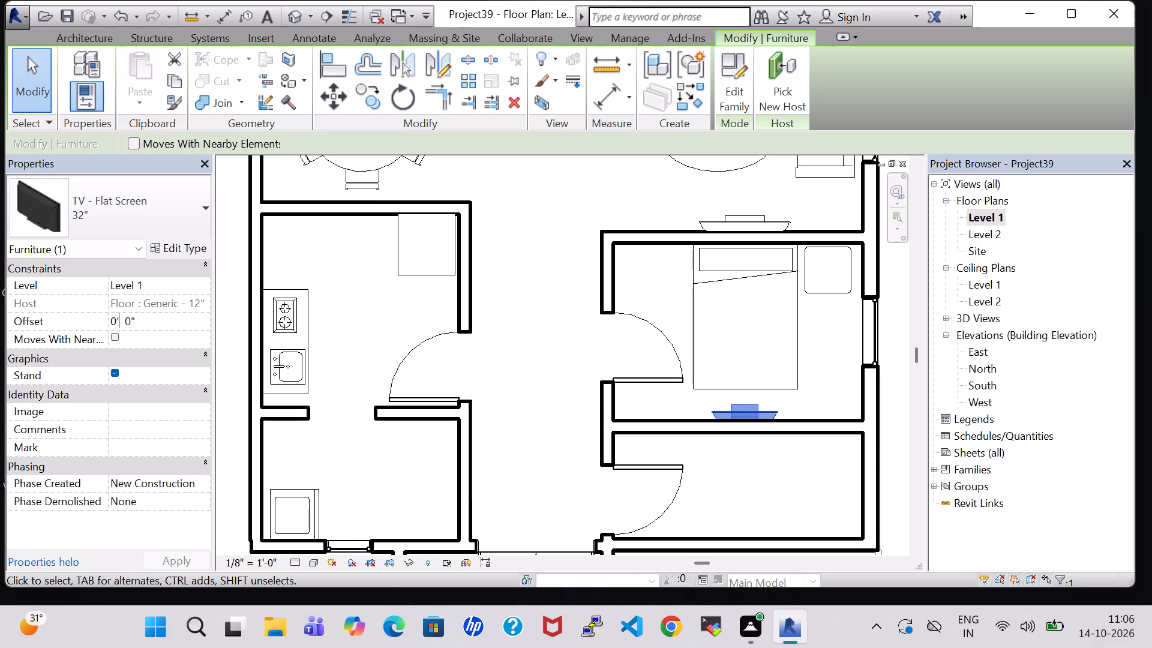
left_click(116, 319)
key("BackSpace")
key("3")
left_click(203, 559)
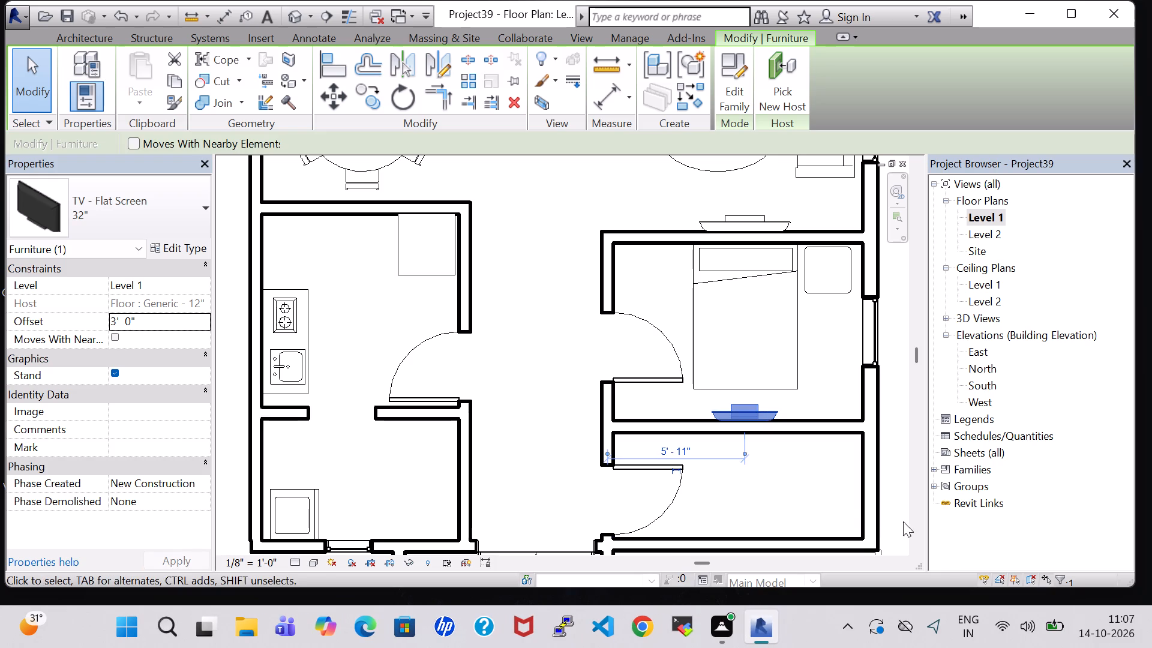
left_click(892, 413)
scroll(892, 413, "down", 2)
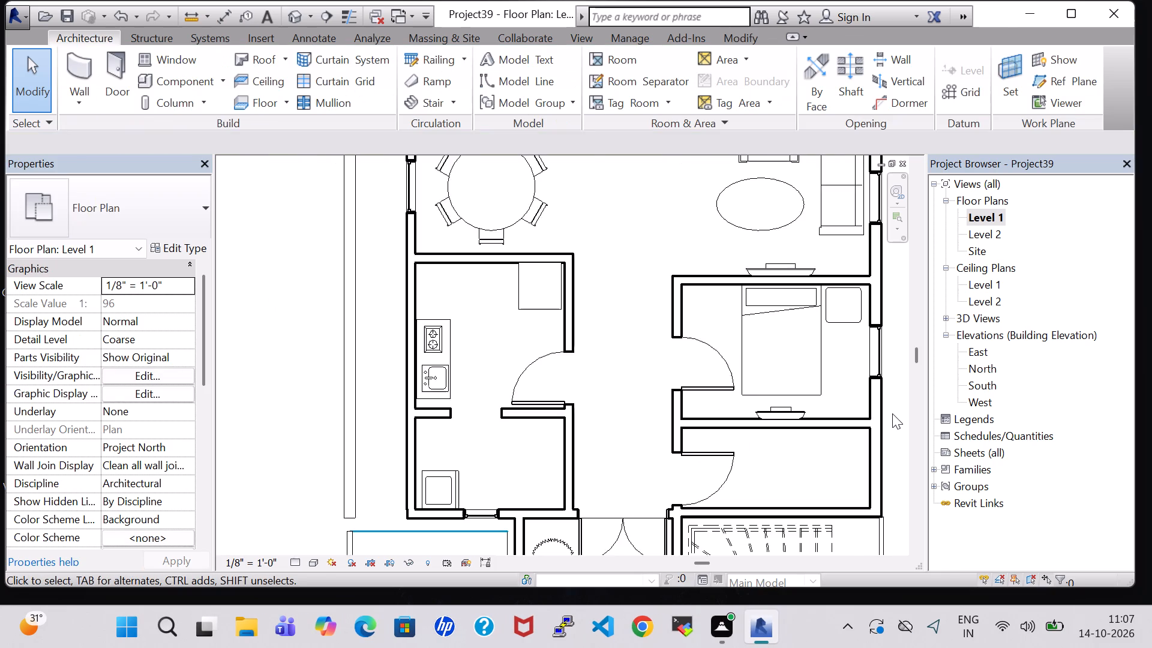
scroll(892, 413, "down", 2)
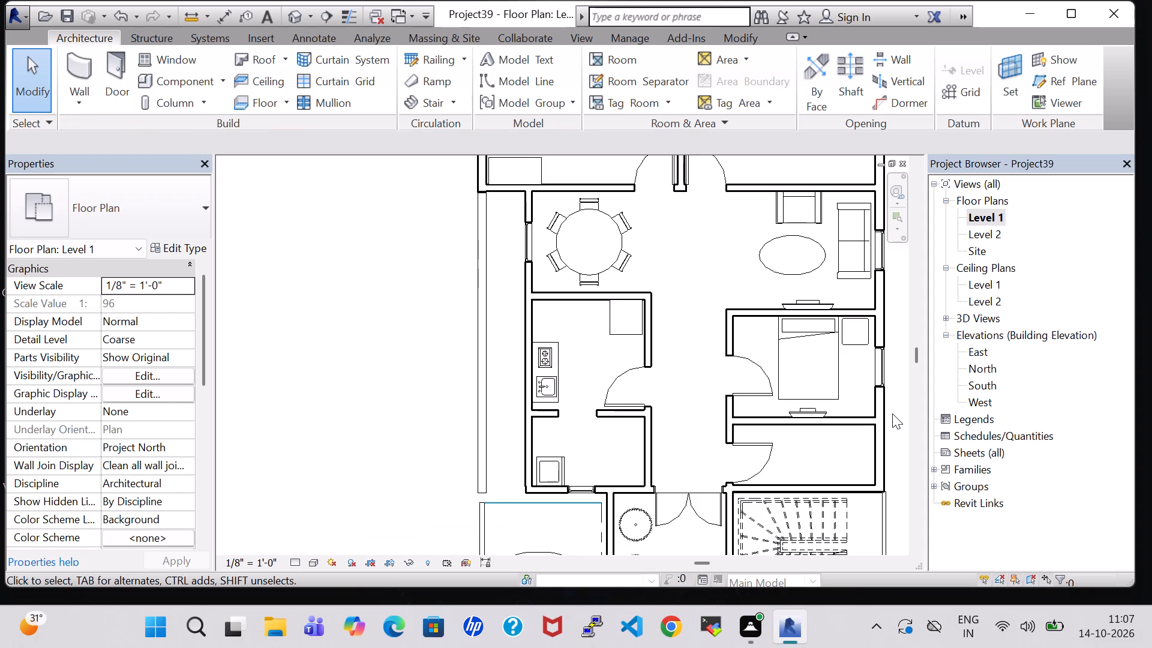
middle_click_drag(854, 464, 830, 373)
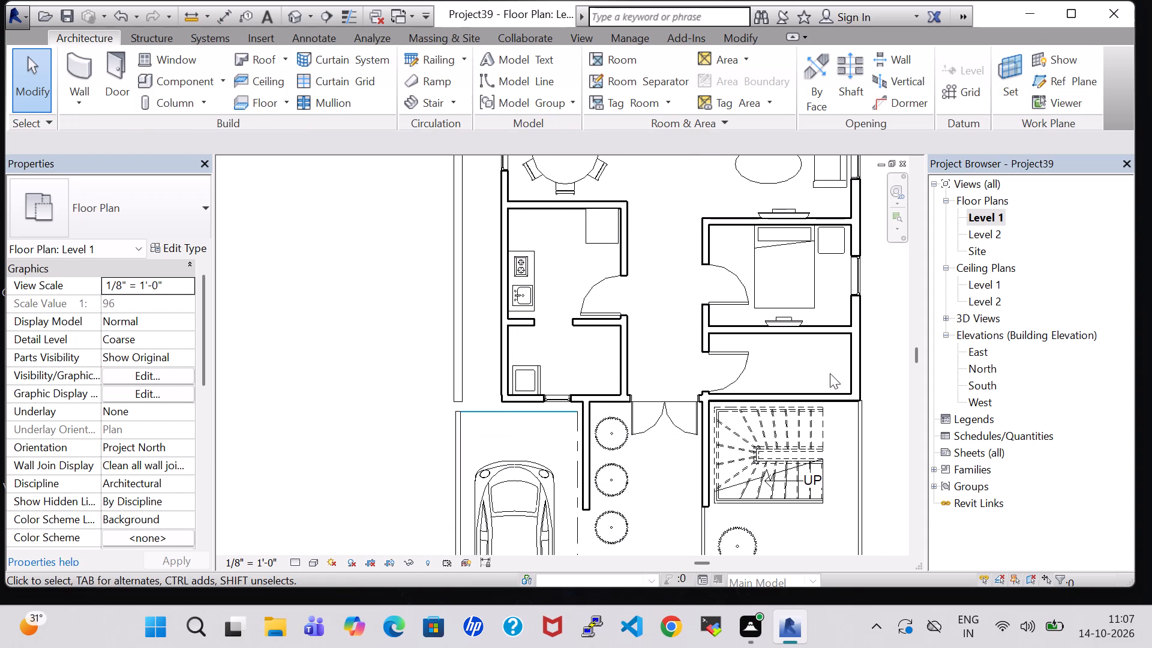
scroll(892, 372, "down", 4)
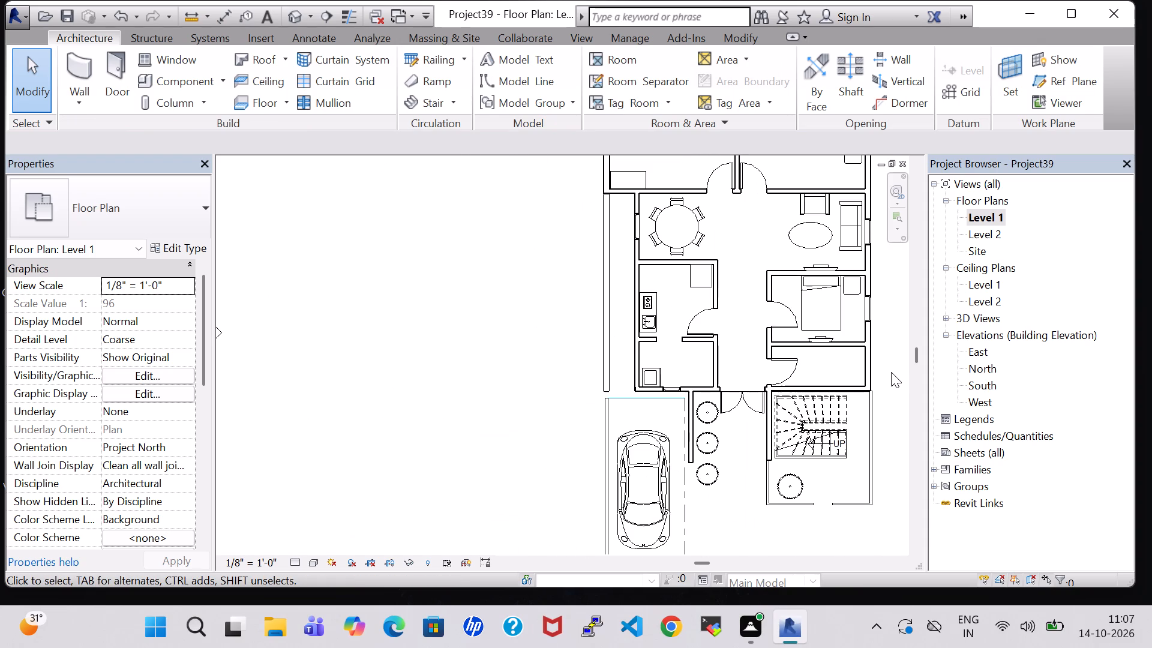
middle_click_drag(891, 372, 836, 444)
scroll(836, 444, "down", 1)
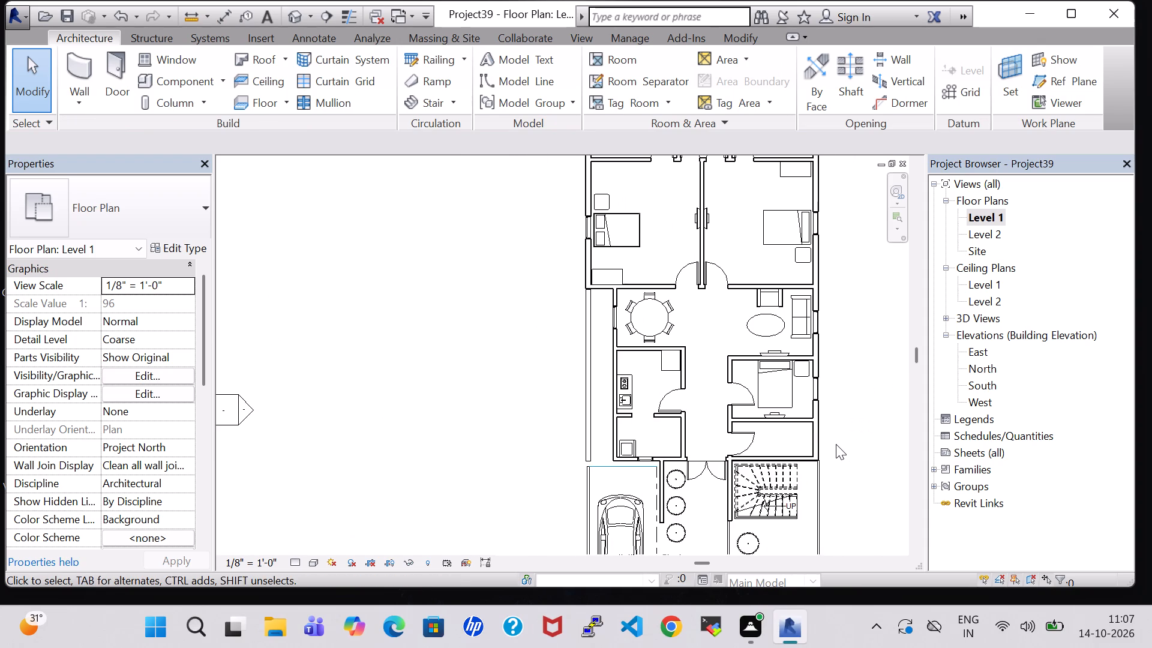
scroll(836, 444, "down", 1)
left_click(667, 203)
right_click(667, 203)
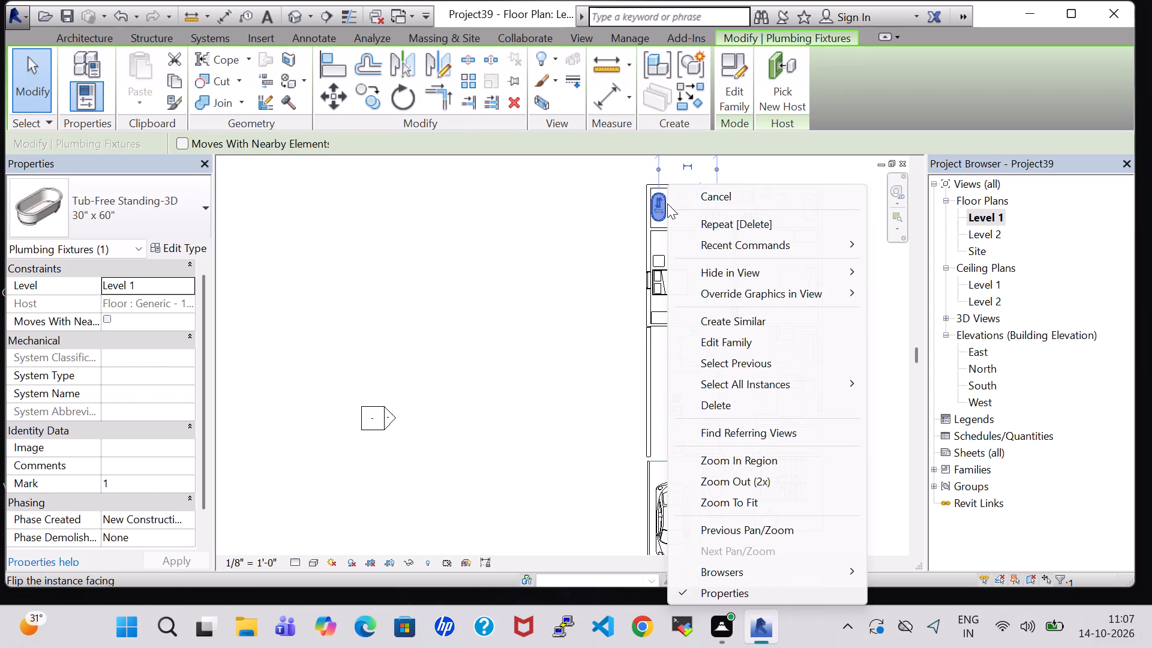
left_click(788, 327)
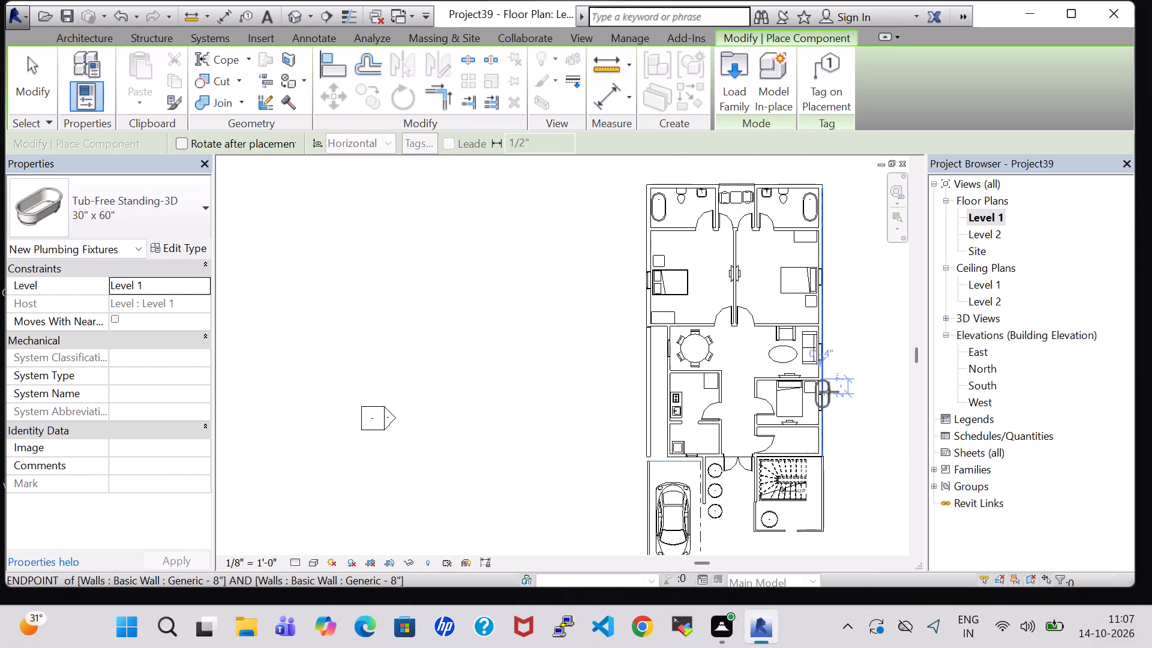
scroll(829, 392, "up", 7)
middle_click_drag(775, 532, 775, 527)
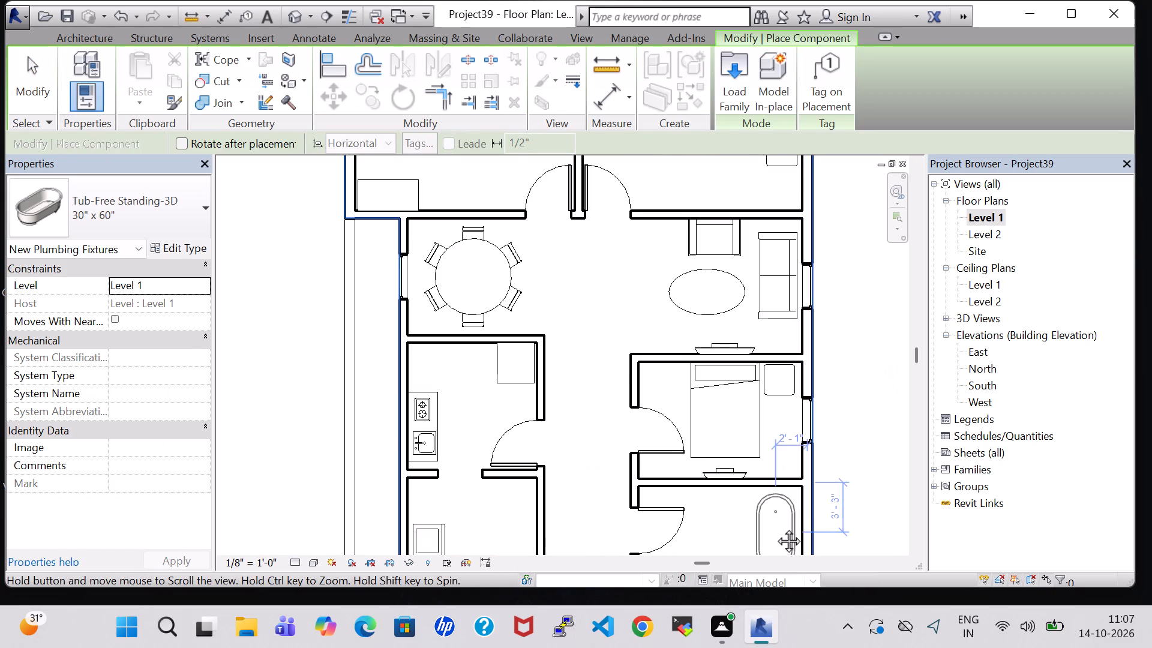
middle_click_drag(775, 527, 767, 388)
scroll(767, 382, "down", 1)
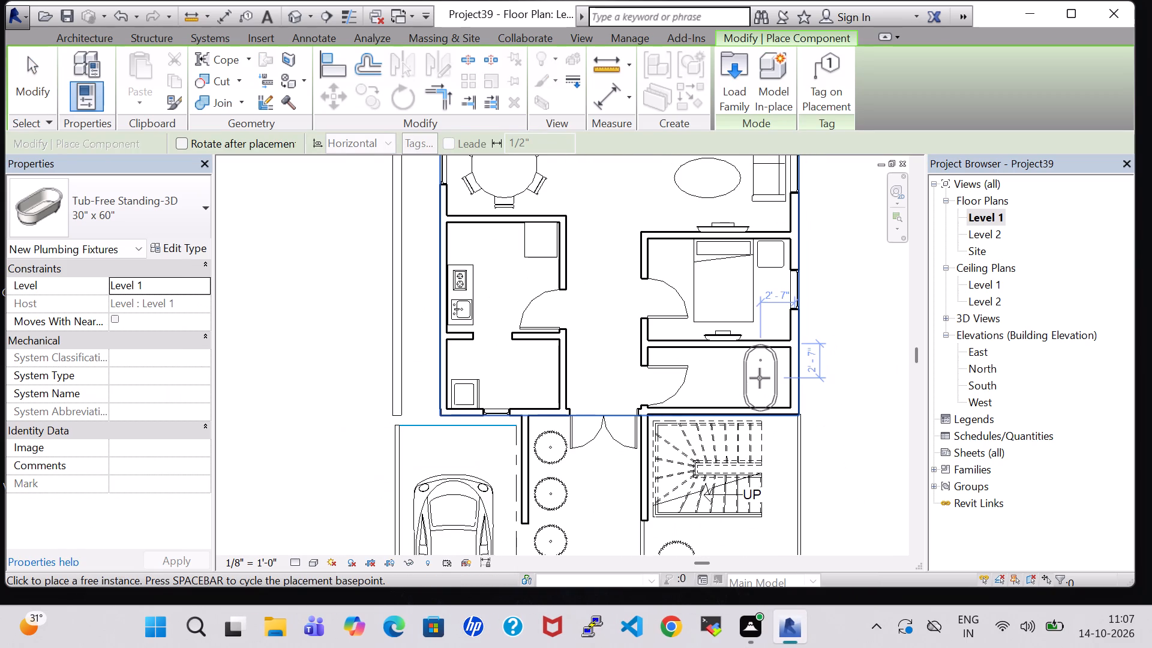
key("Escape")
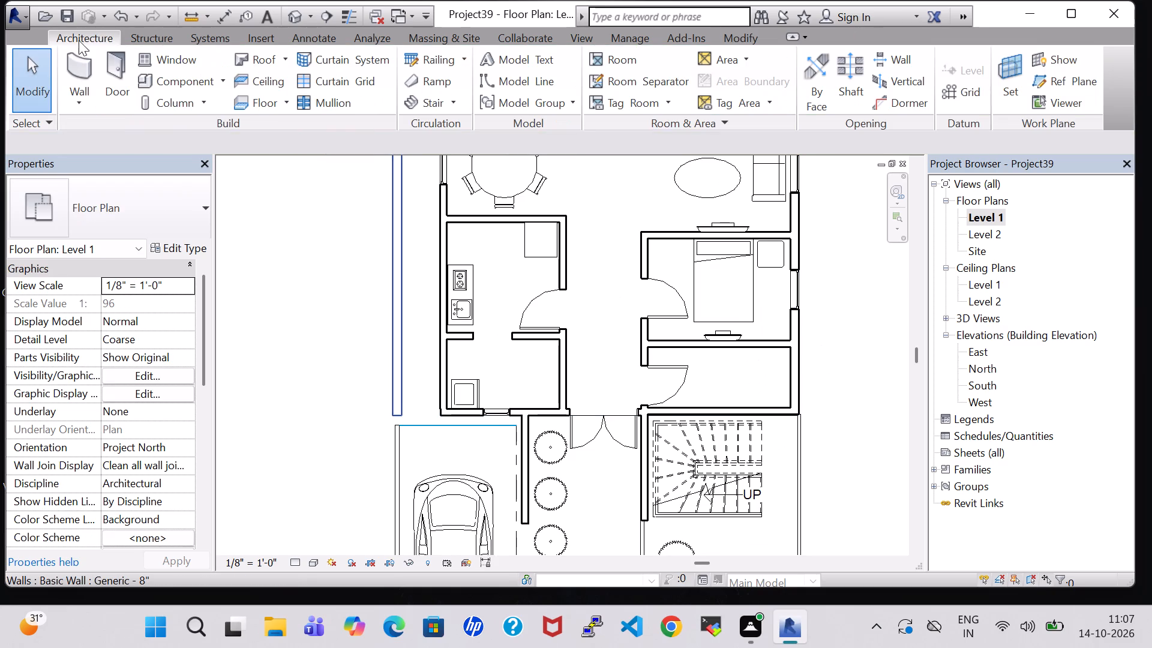
Load the Tub-Rectangular-3D family from the US Imperial library's Plumbing, Architectural, Fixtures, Bathtubs folder.
left_click(169, 85)
left_click(718, 74)
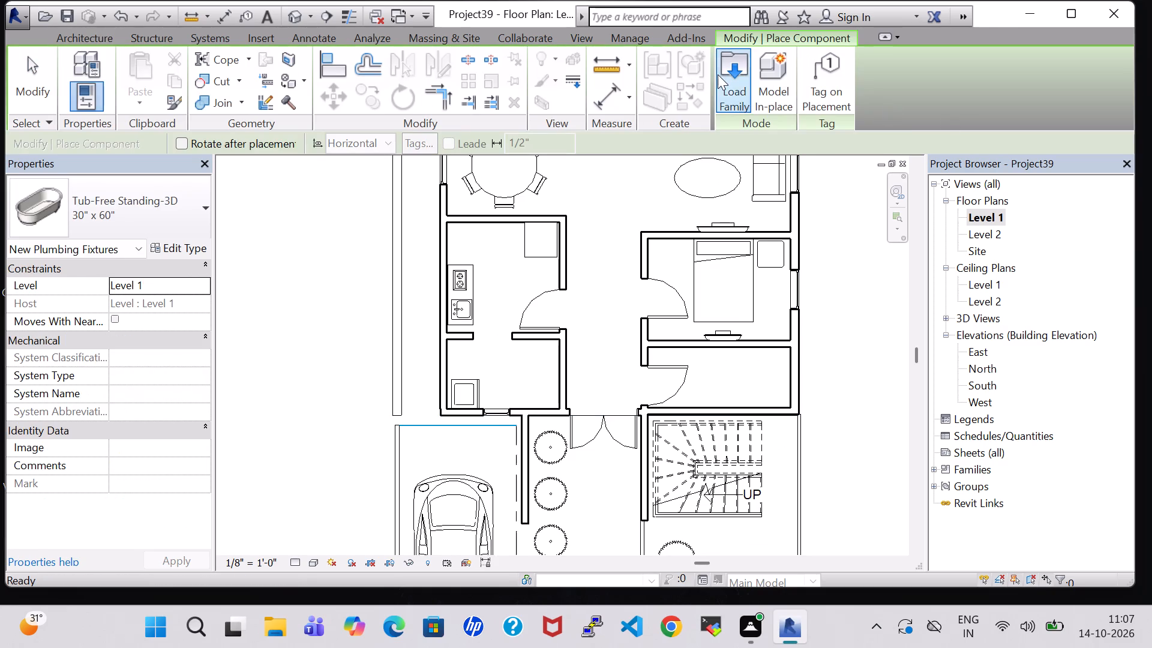
left_click(678, 394)
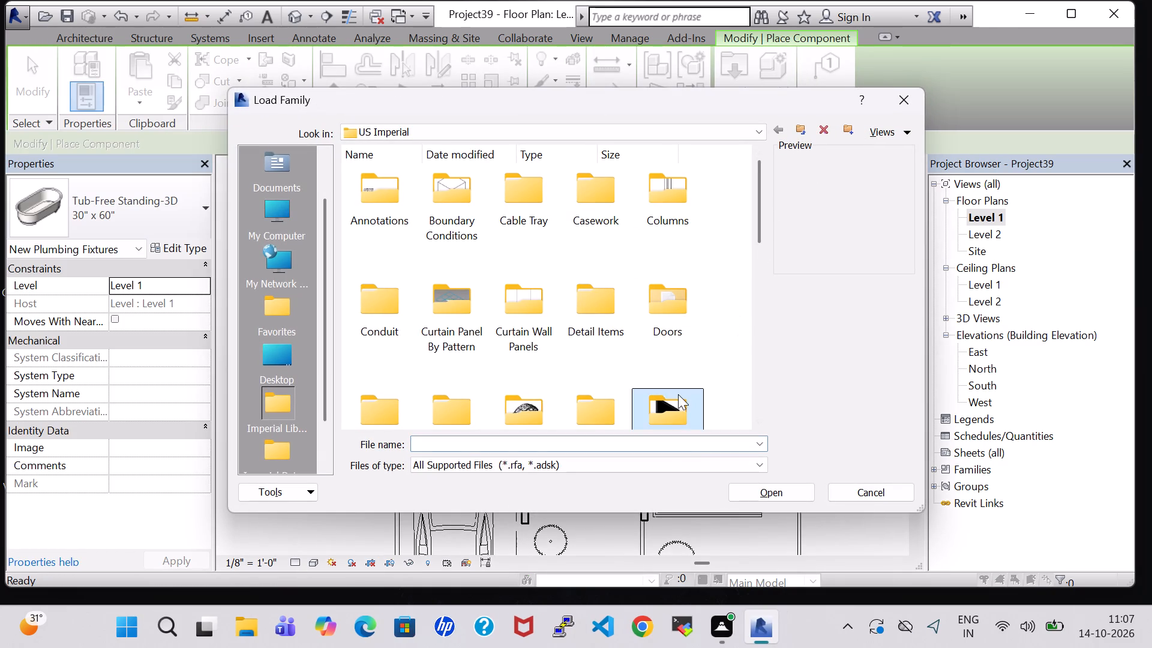
key("p")
double_click(536, 200)
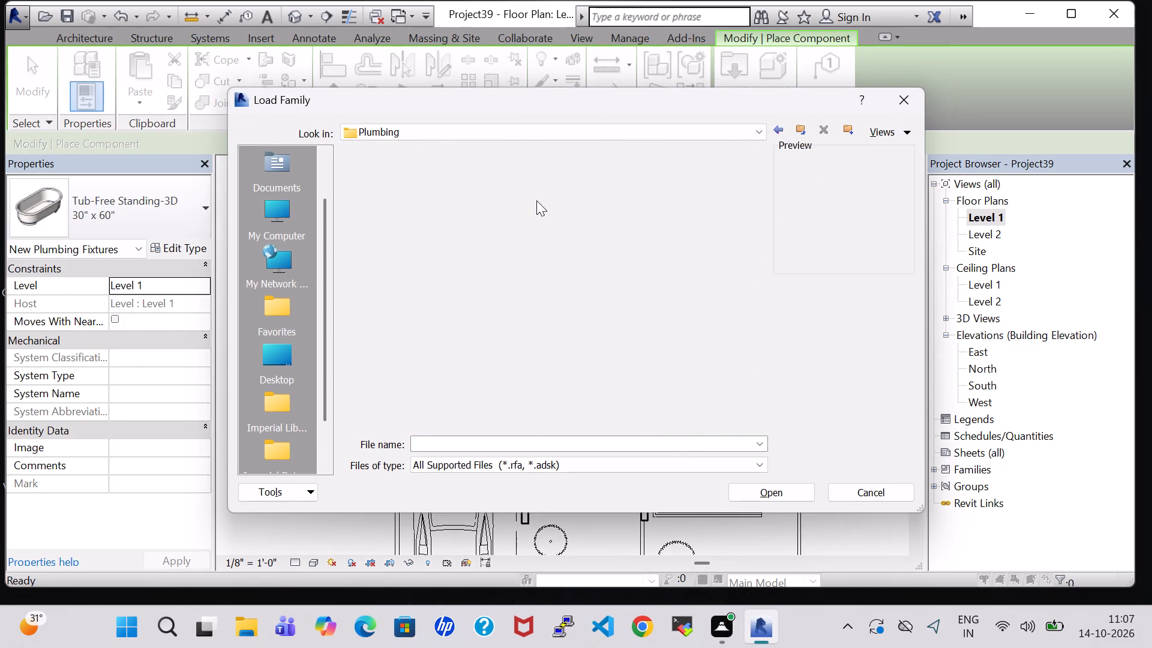
double_click(389, 208)
double_click(433, 212)
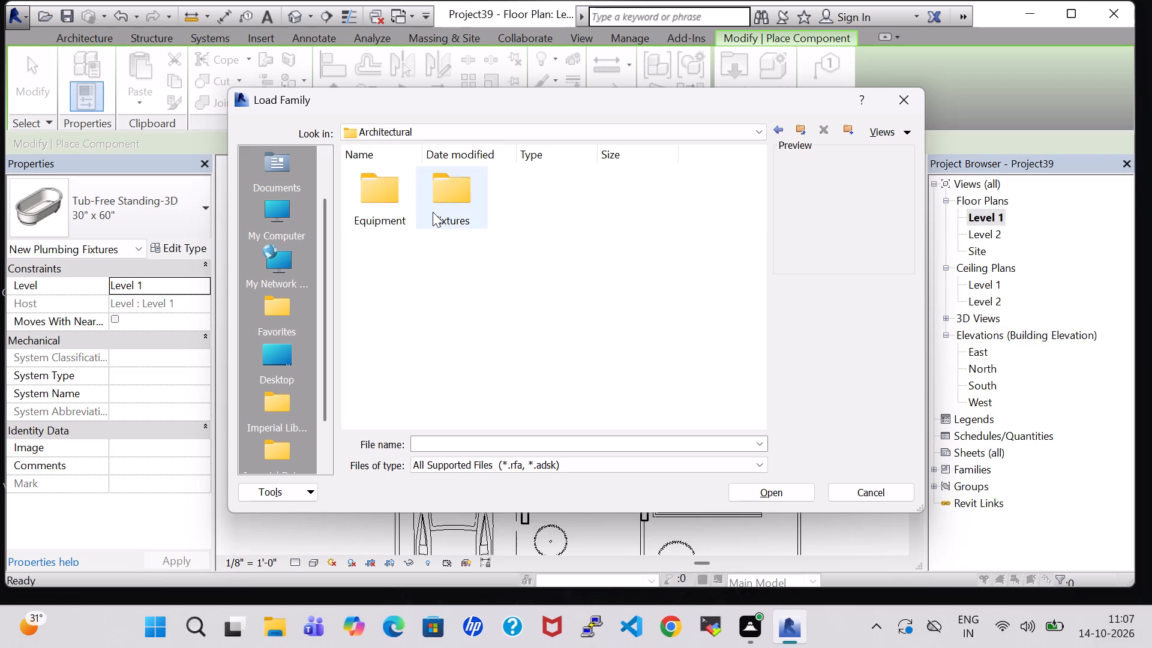
double_click(373, 205)
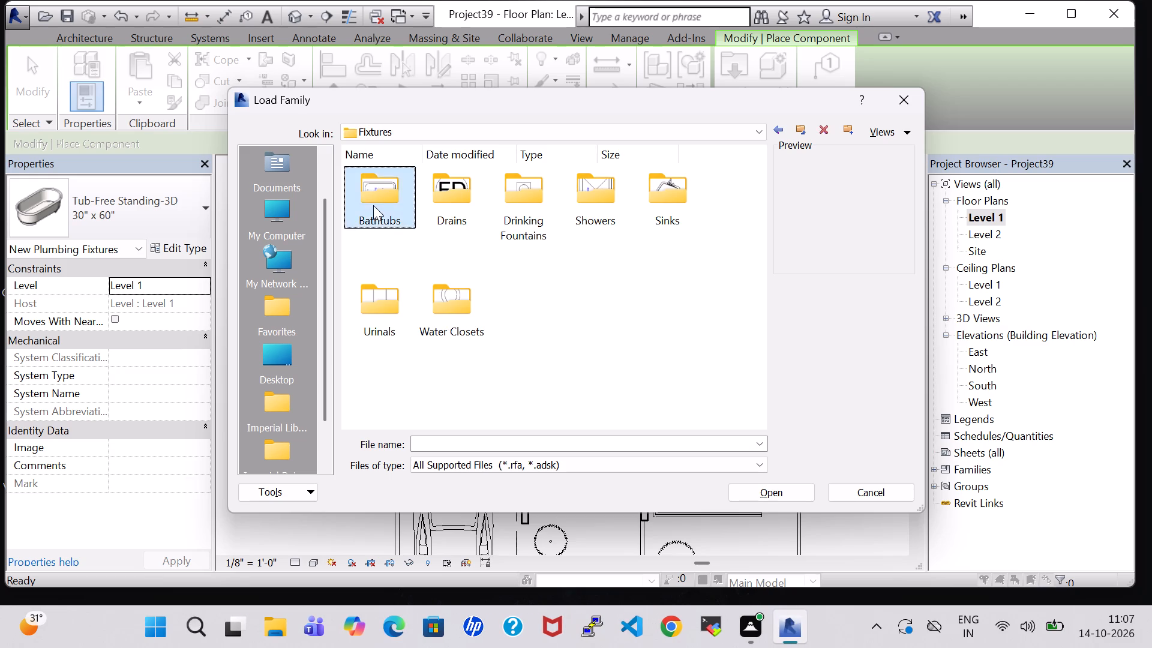
left_click(592, 193)
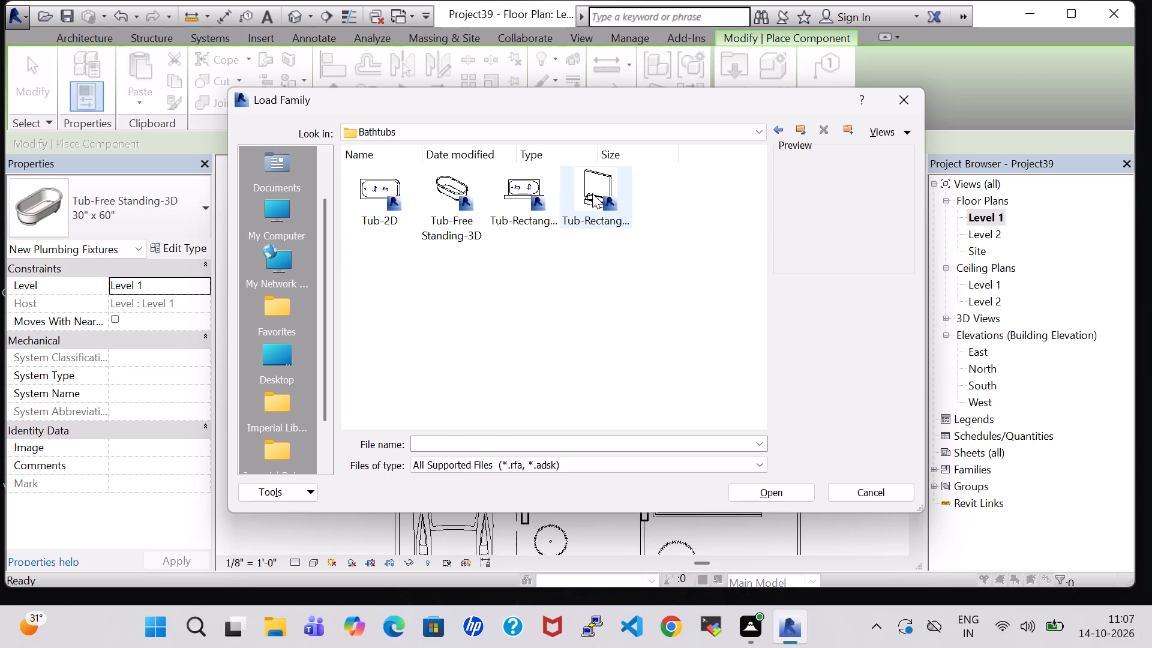
left_click(529, 226)
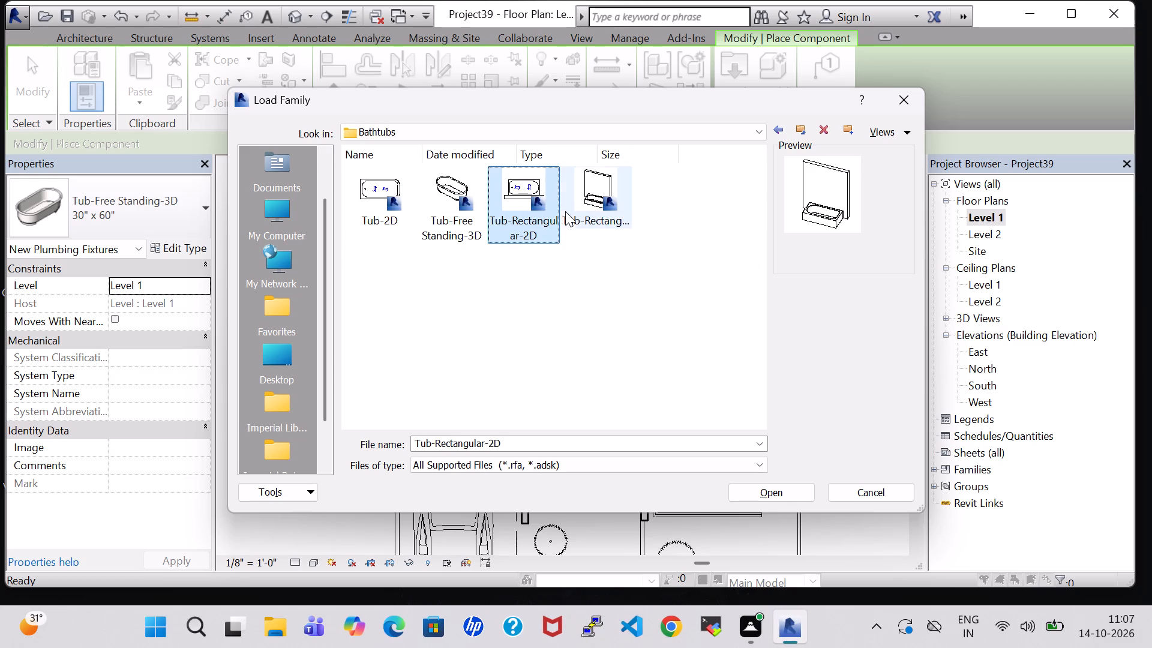
left_click(565, 211)
left_click(795, 497)
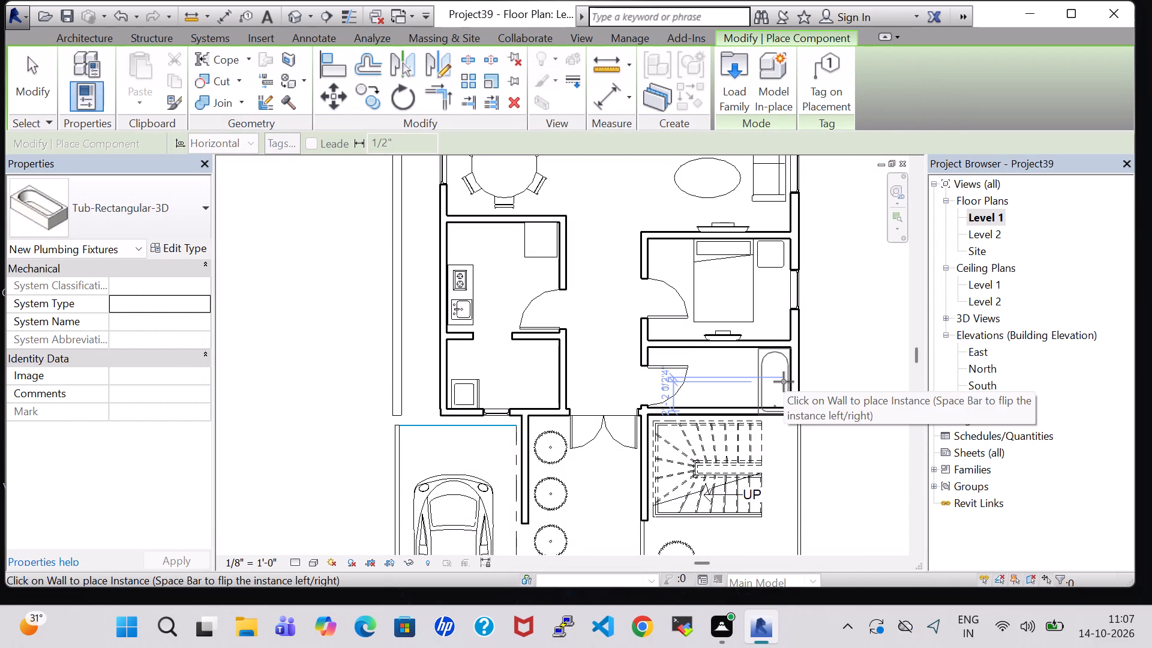
Check which types and dimensions the Tub-Rectangular-3D family offers, leaving its type properties as they are.
scroll(784, 382, "up", 5)
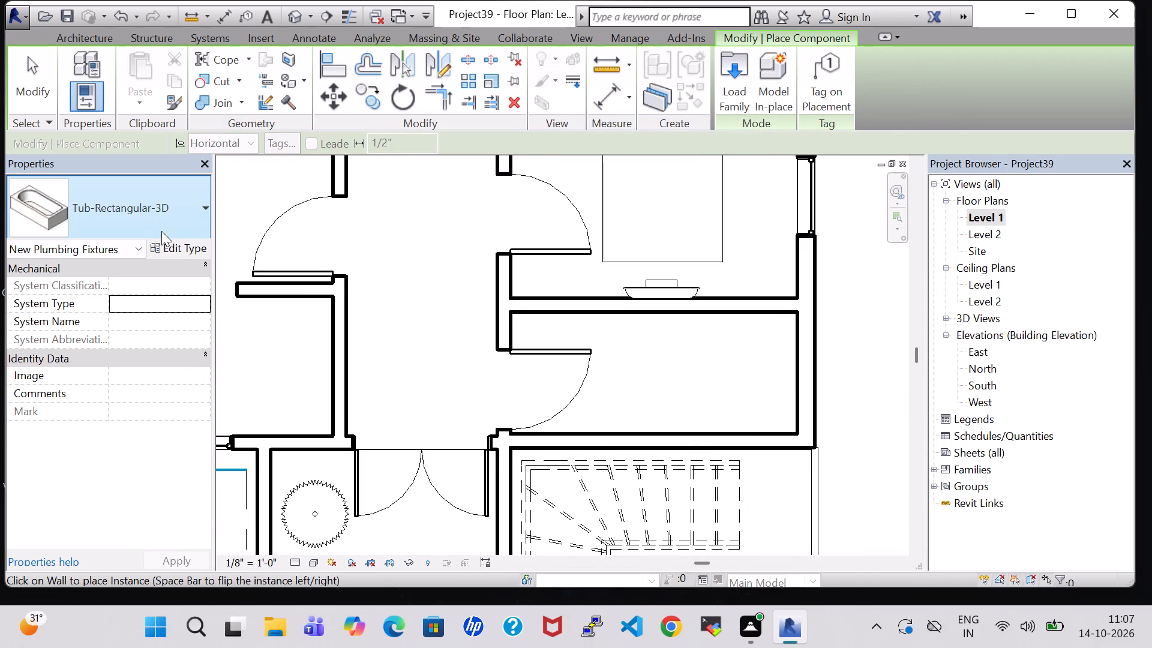
left_click(195, 245)
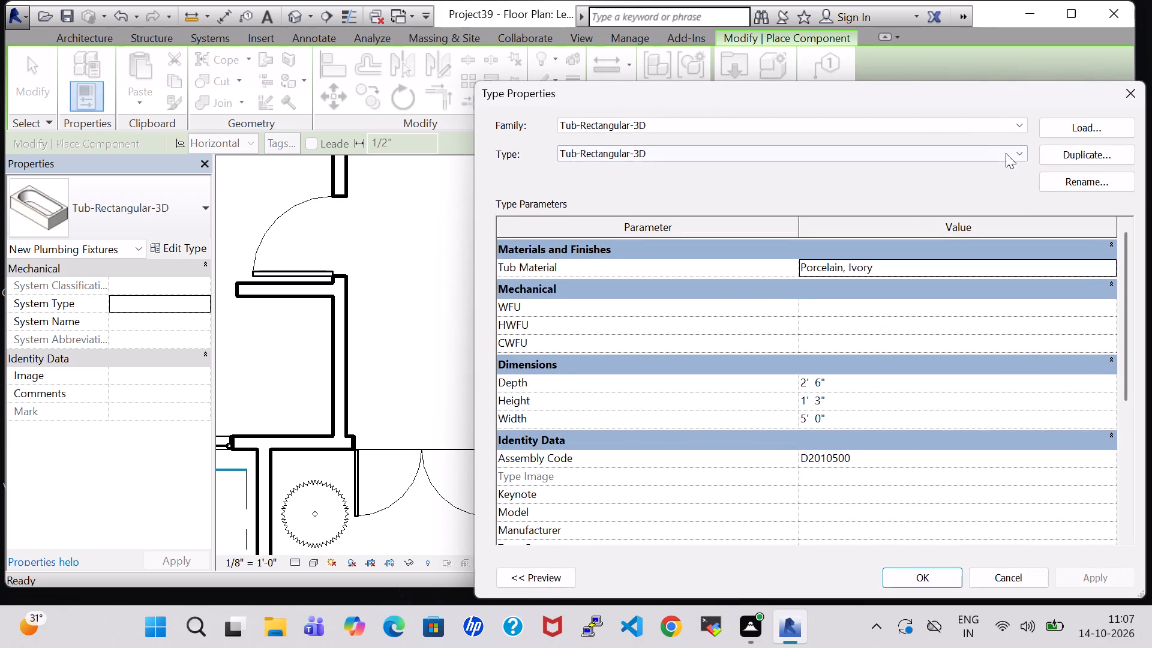
left_click(1006, 153)
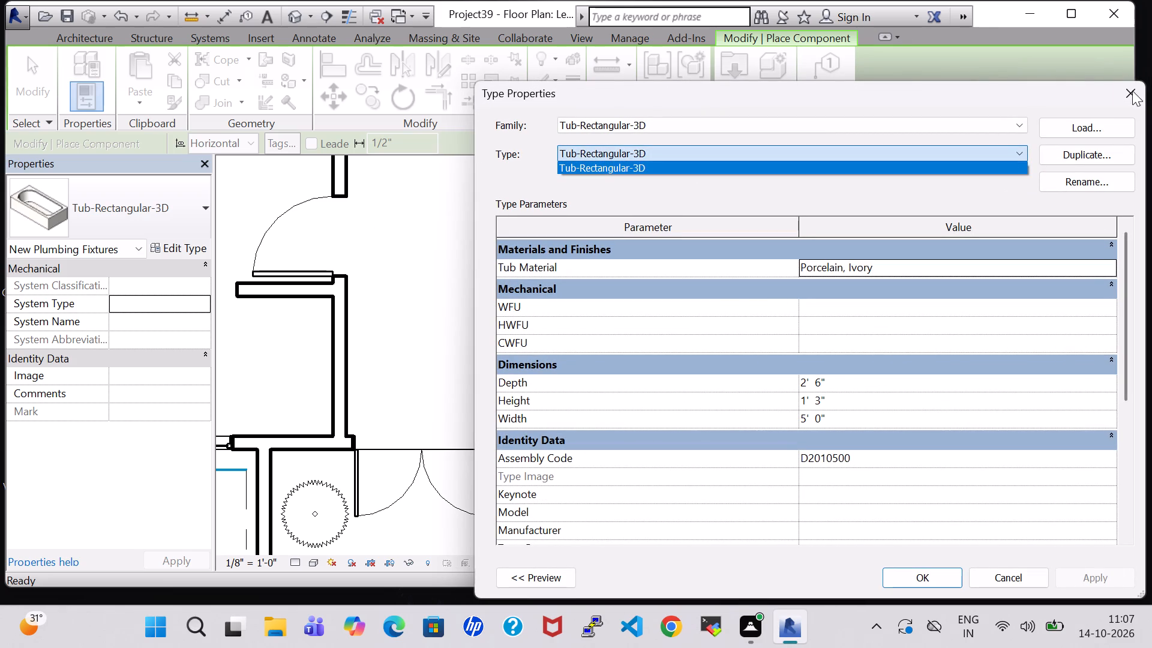
left_click(1132, 91)
left_click(1126, 98)
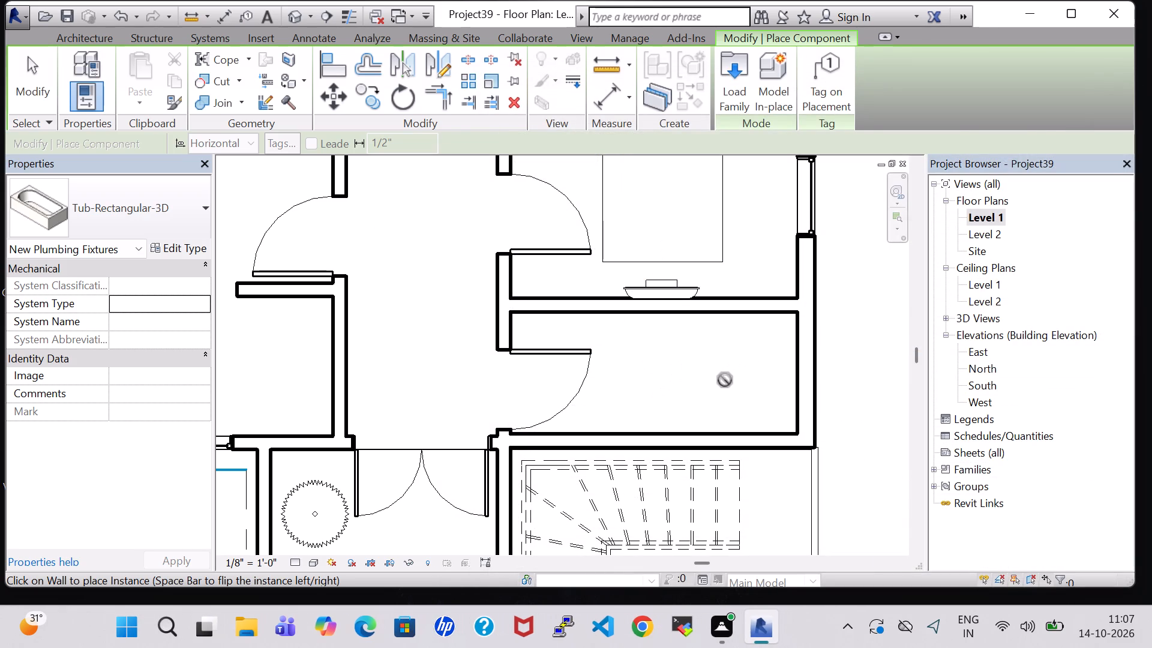
key("Escape")
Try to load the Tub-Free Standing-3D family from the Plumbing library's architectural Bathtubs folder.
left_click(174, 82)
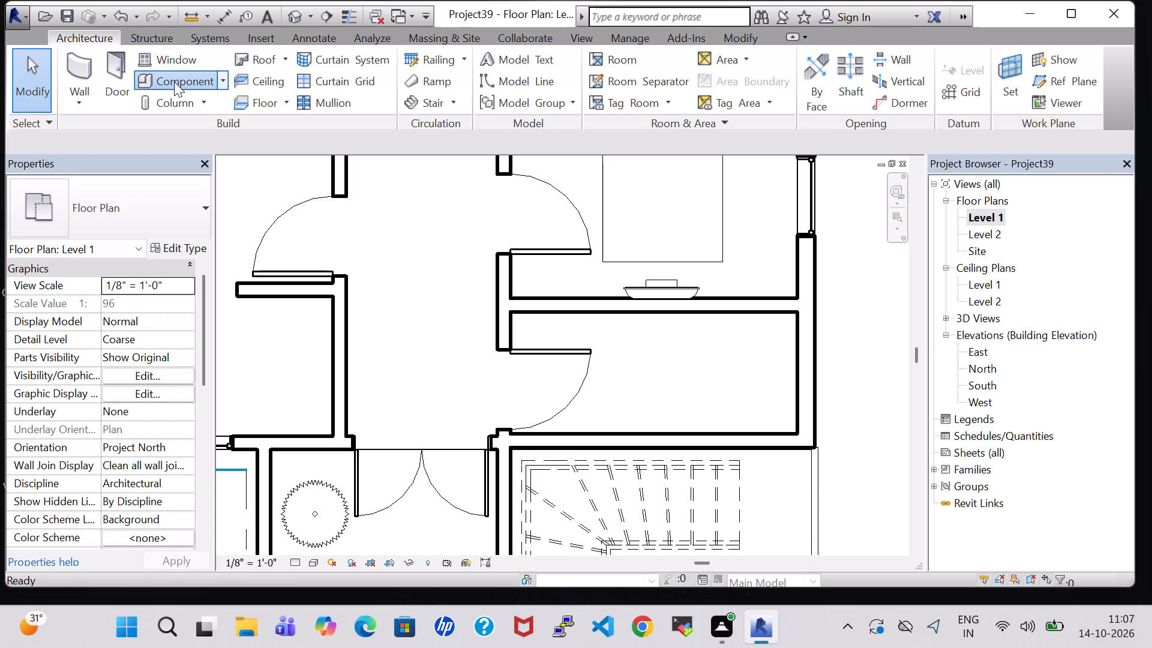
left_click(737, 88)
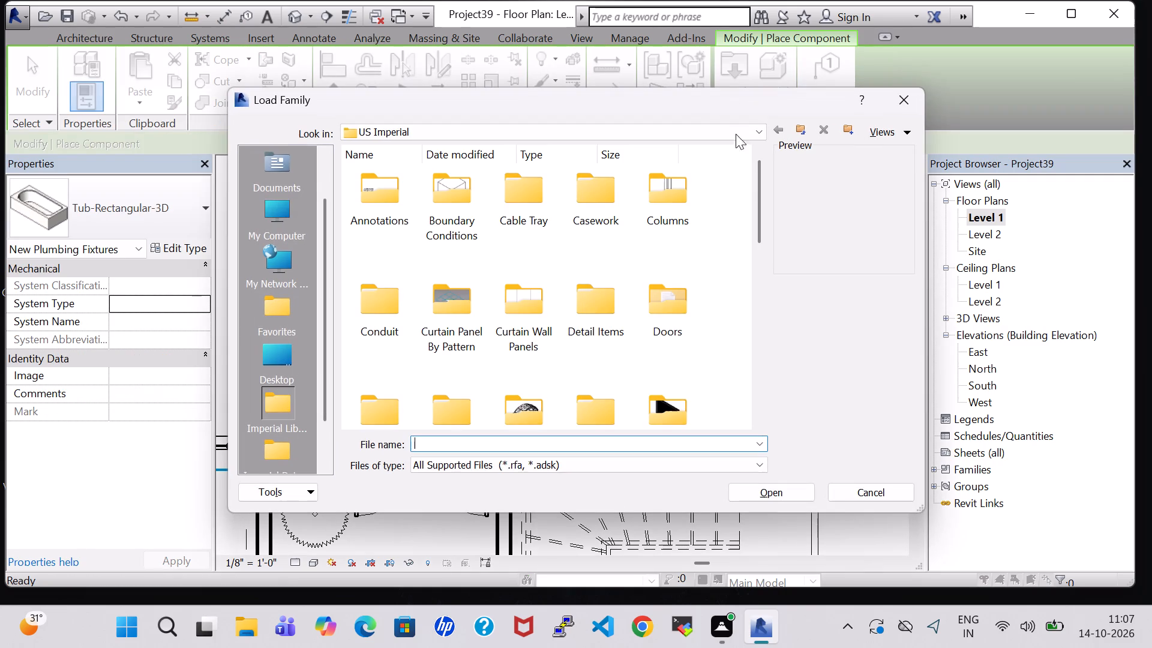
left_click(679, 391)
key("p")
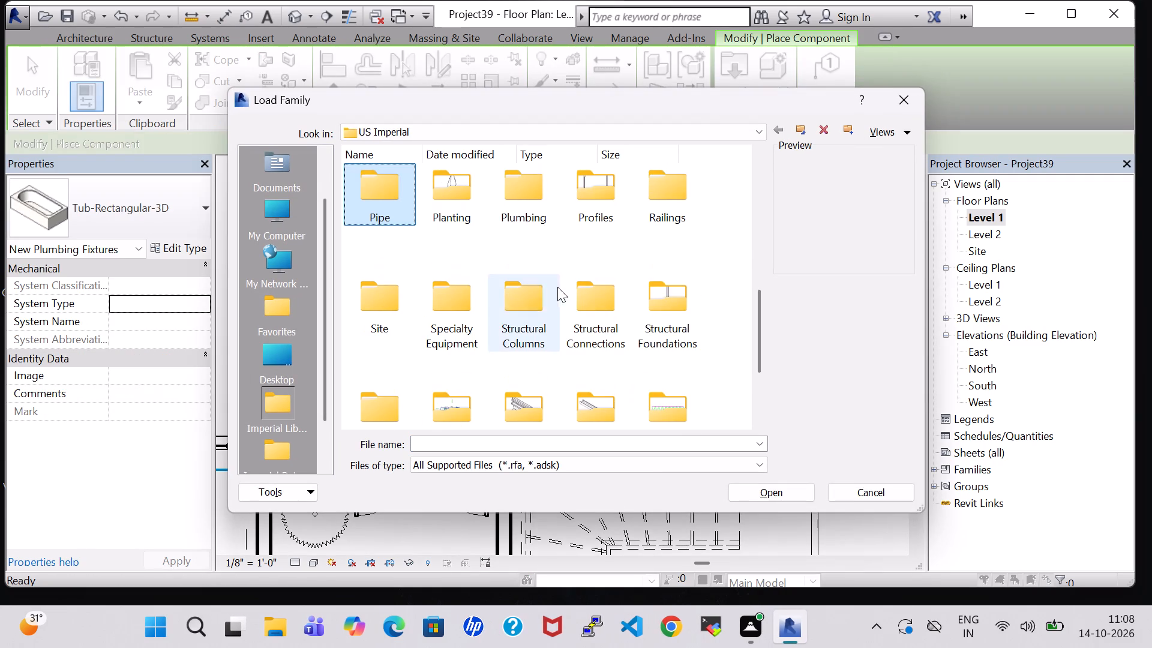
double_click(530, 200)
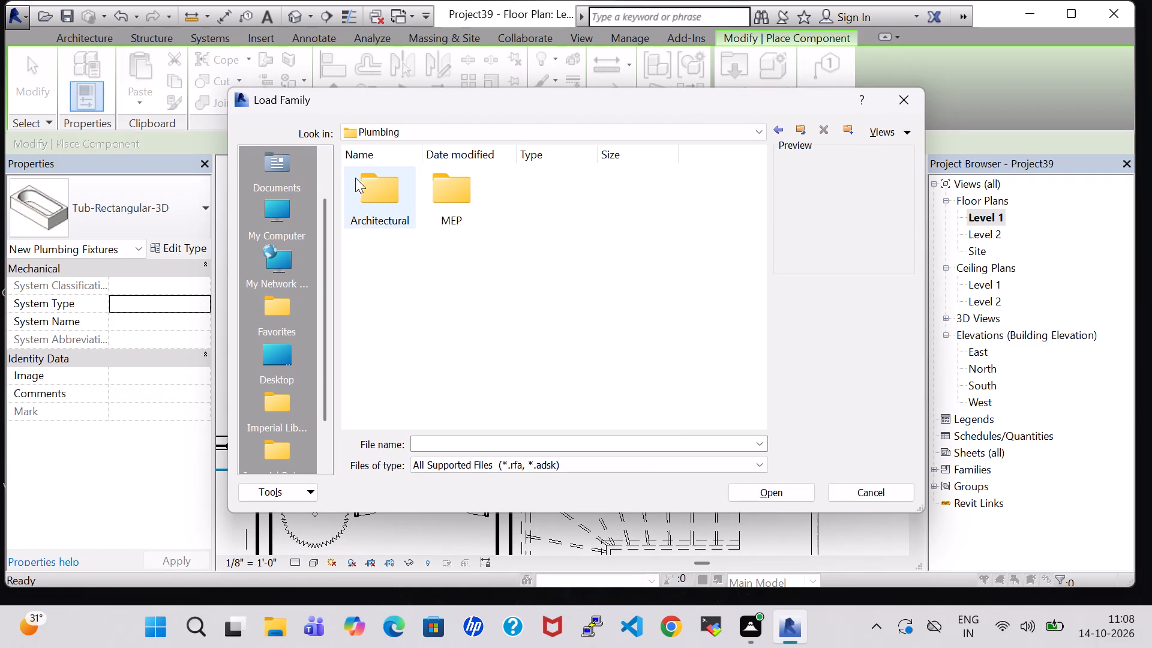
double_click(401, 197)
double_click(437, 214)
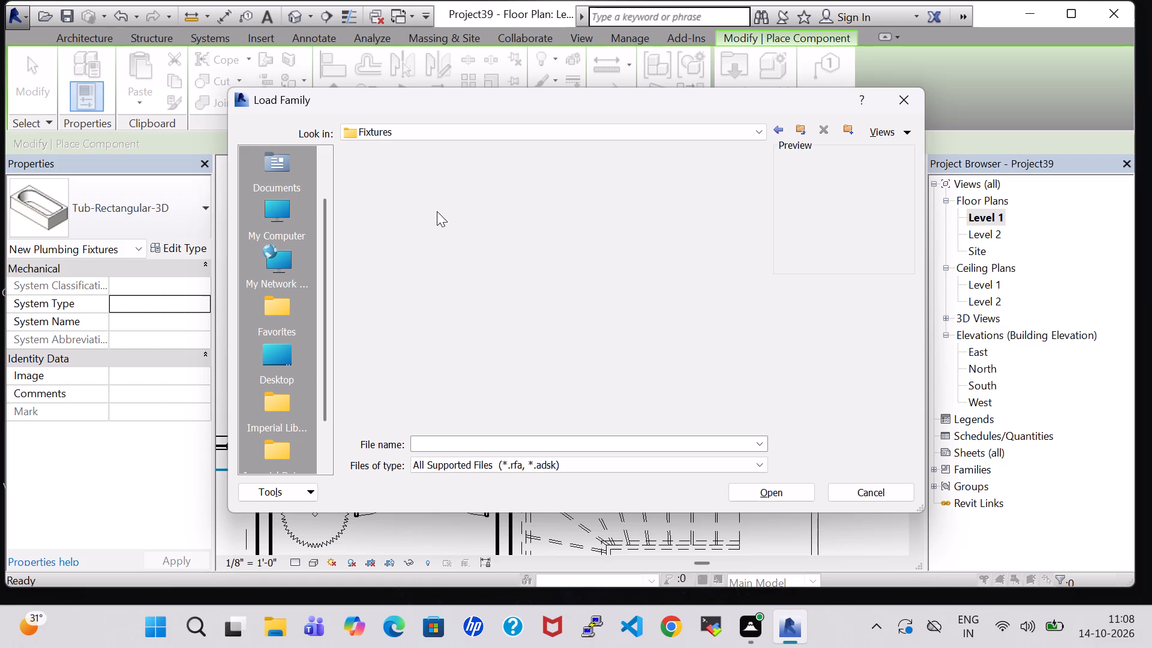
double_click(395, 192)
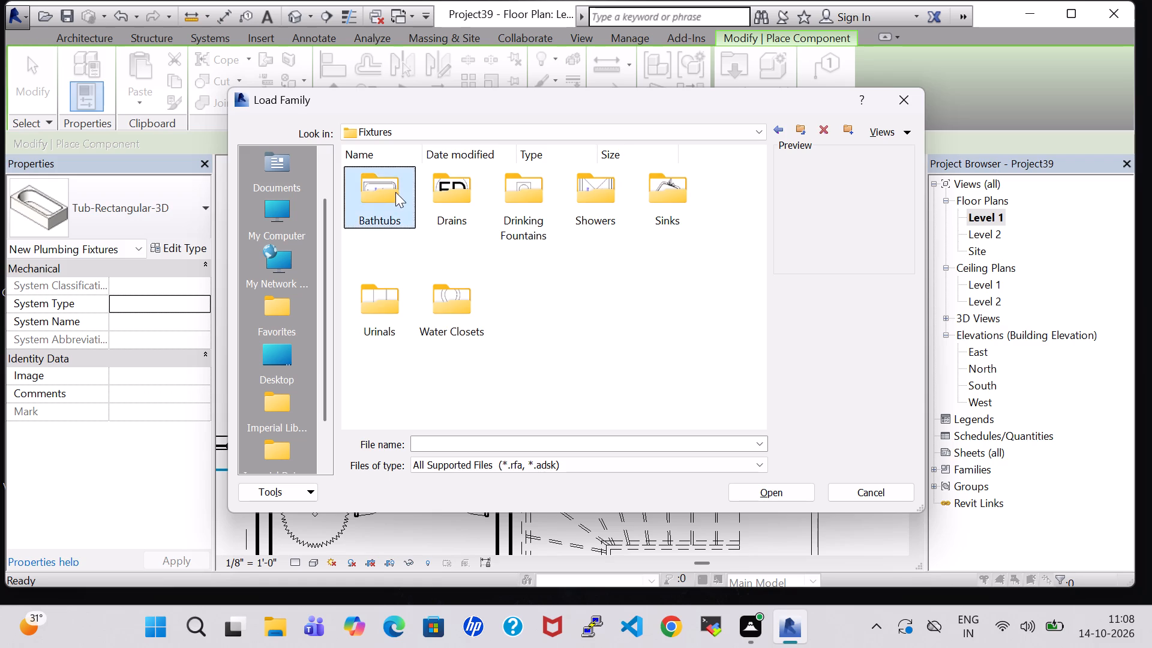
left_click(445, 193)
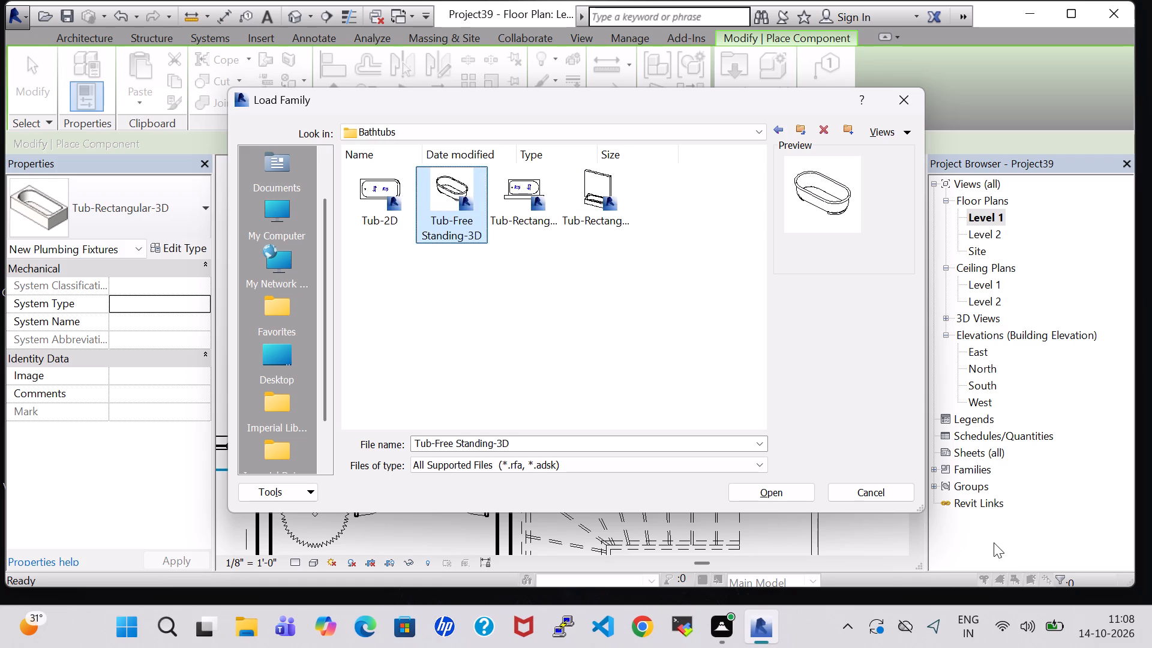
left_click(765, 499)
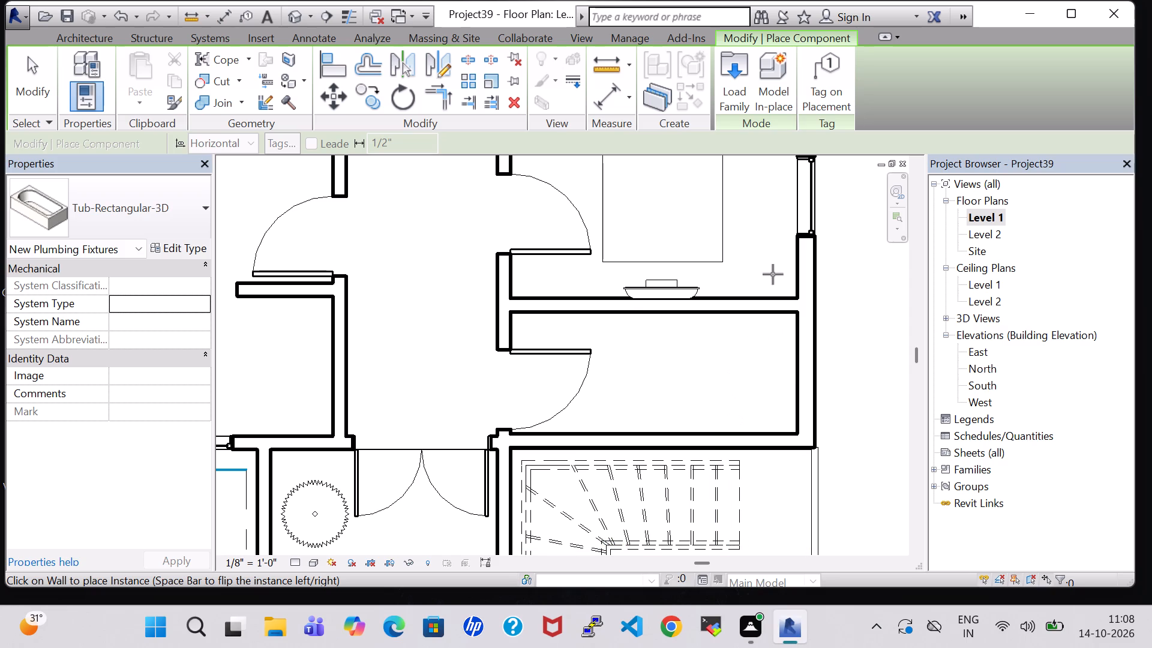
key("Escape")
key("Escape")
Place a Tub-Free Standing-3D 30" x 60", similar to the existing bathroom's tub, lengthwise against the exterior wall in the bathroom beside the stairs.
scroll(489, 281, "down", 6)
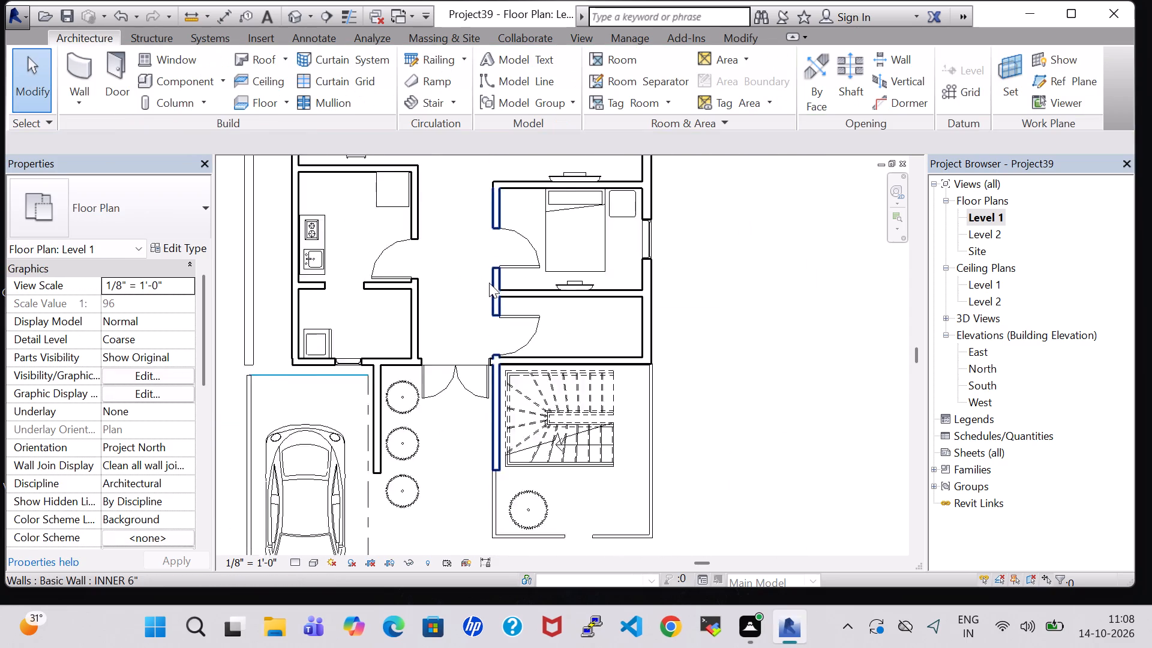
scroll(489, 283, "down", 3)
middle_click_drag(473, 223, 485, 362)
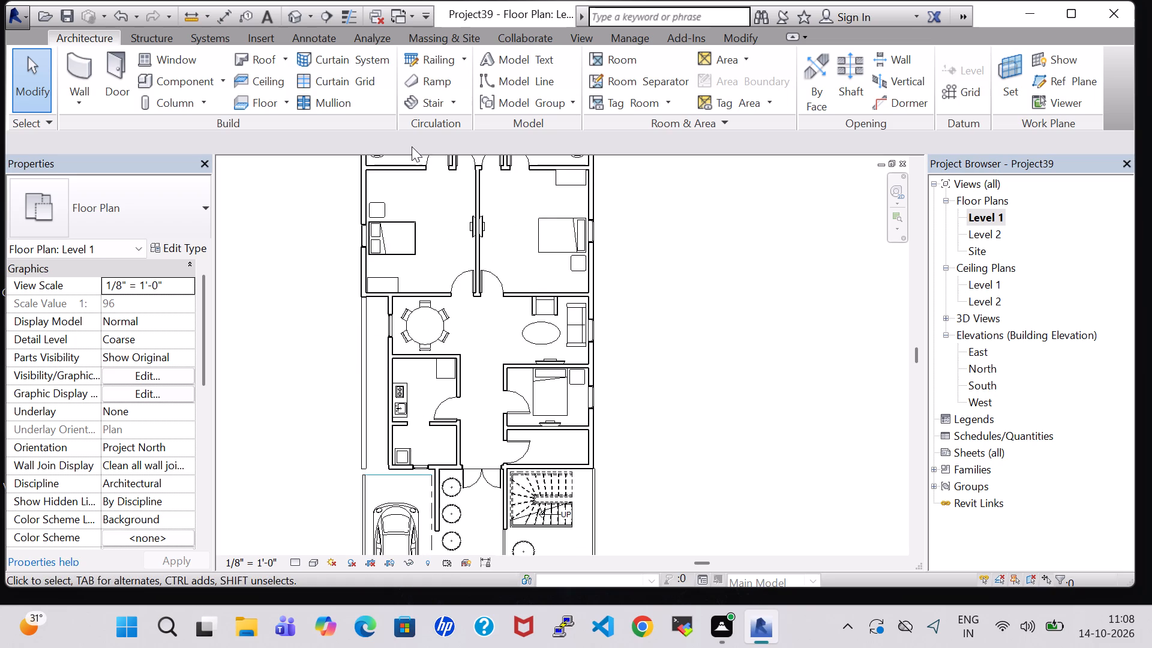
middle_click_drag(421, 196, 465, 271)
left_click(424, 210)
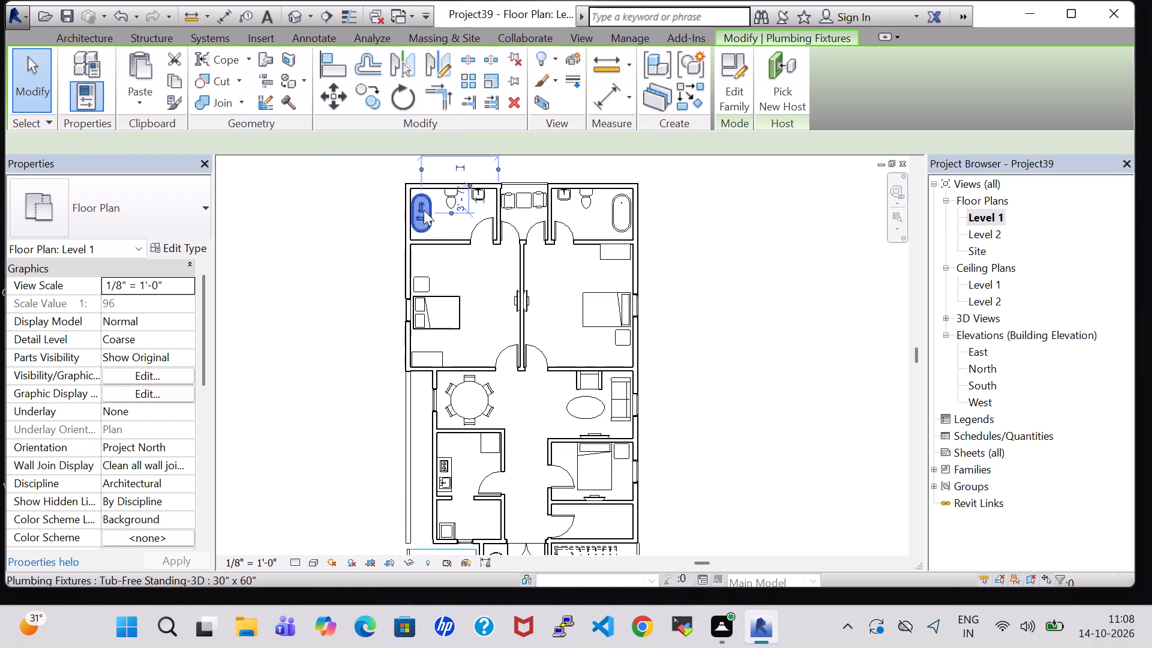
right_click(424, 210)
left_click(557, 316)
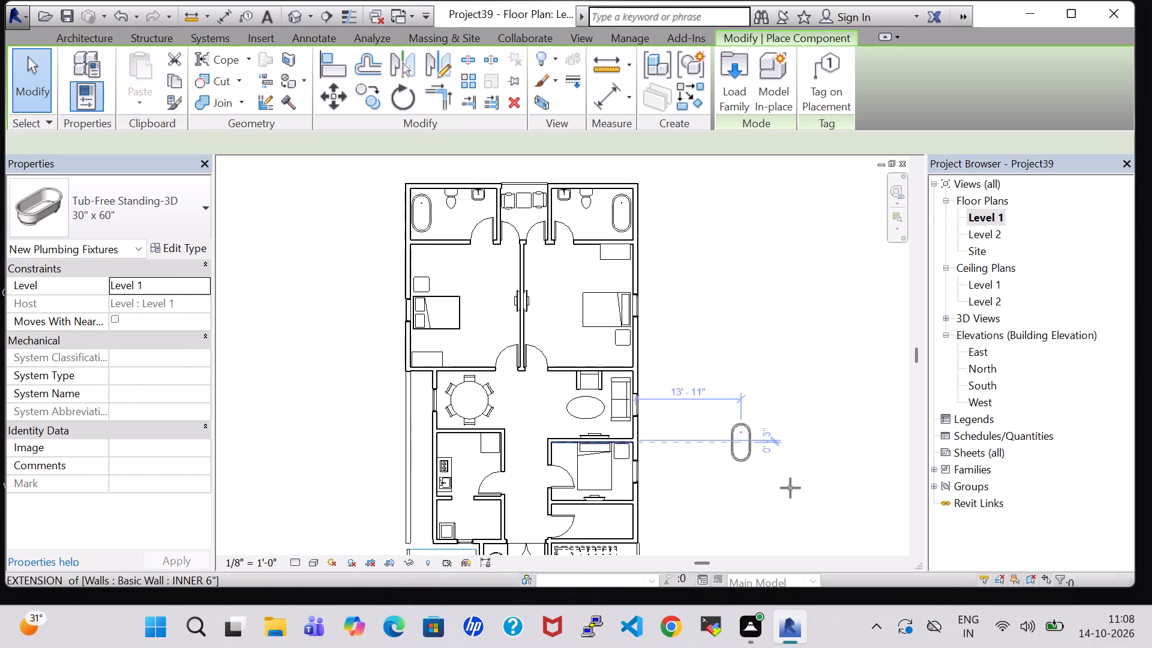
scroll(762, 452, "up", 5)
middle_click_drag(762, 460, 718, 237)
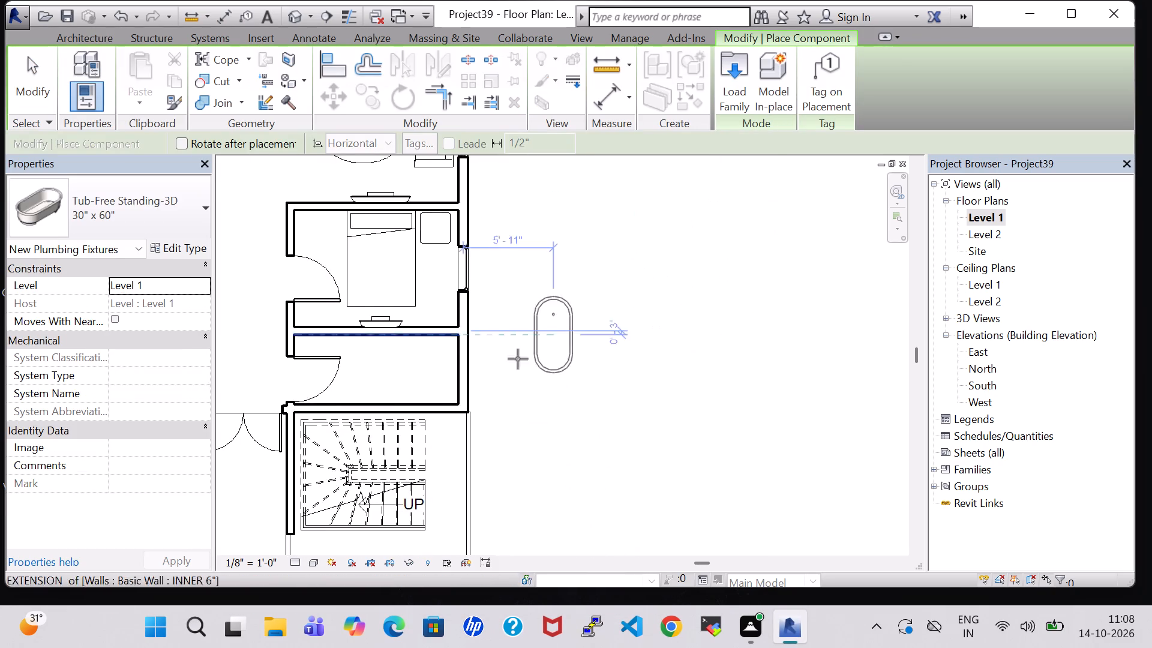
key("space")
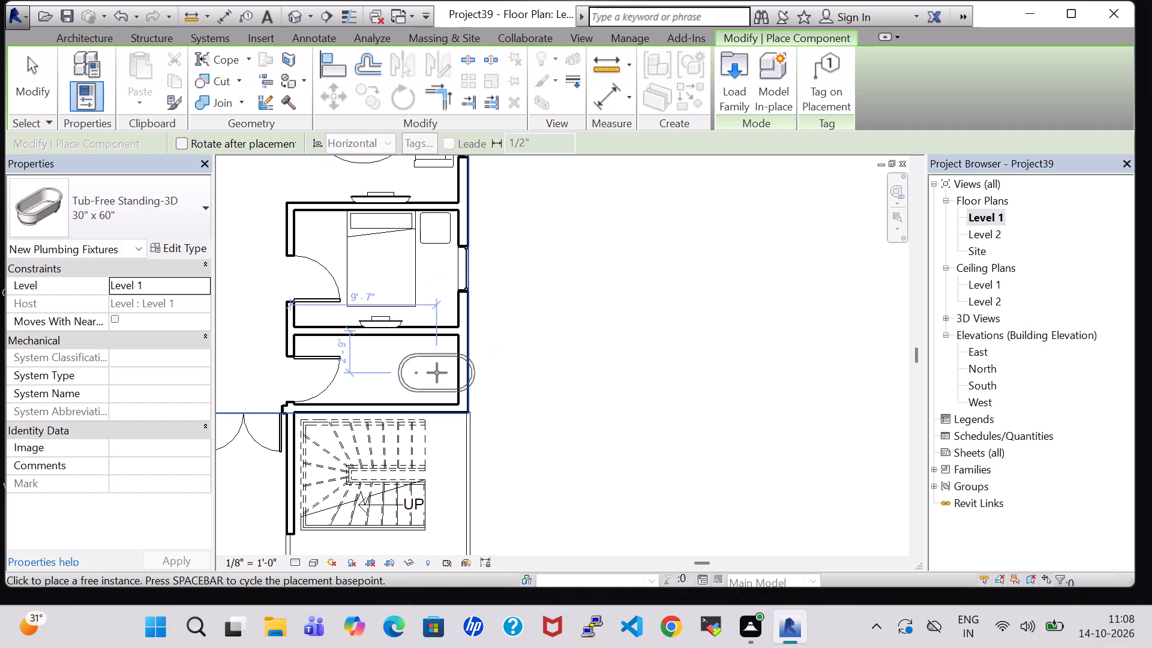
key("space")
key("space")
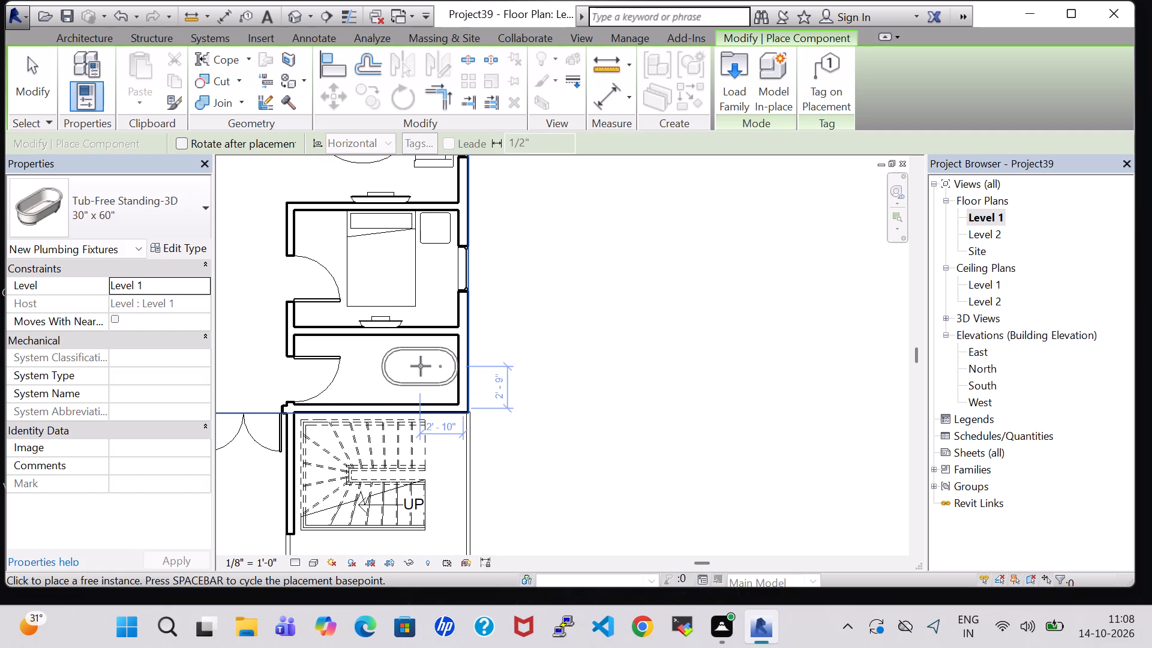
left_click(421, 366)
key("Escape")
key("Escape")
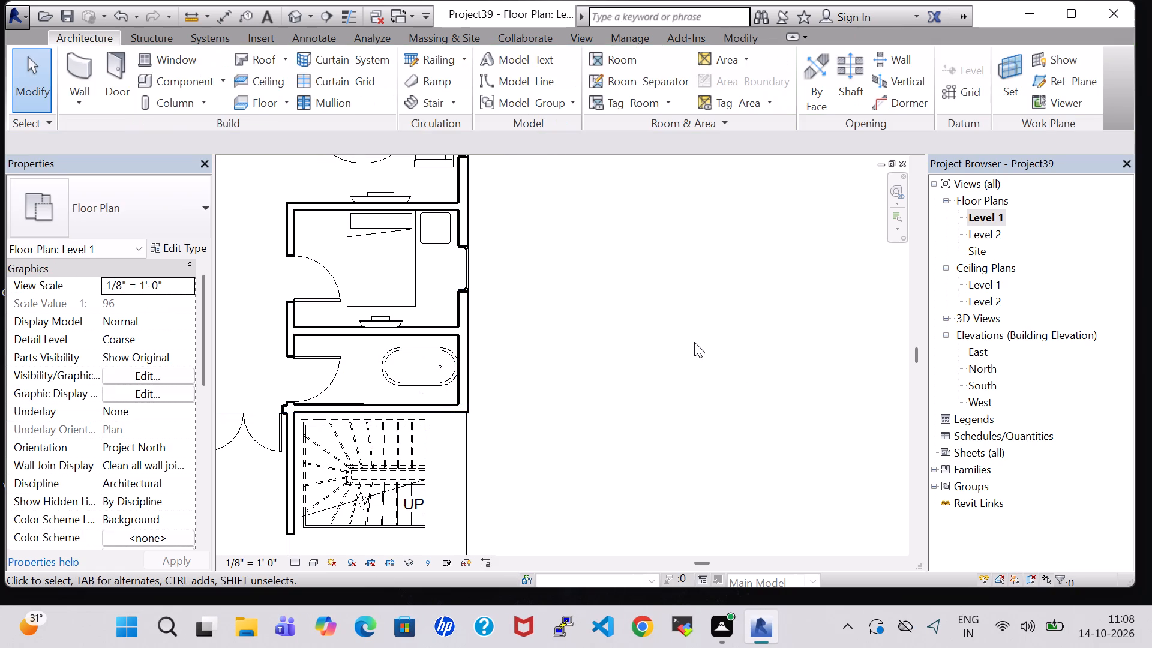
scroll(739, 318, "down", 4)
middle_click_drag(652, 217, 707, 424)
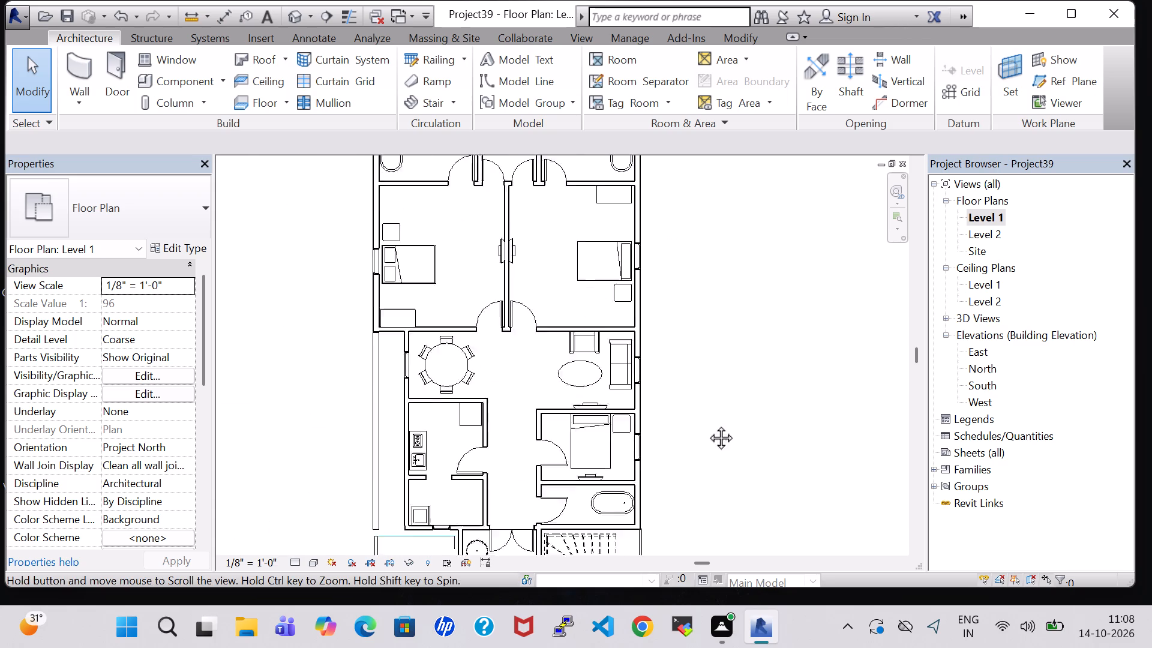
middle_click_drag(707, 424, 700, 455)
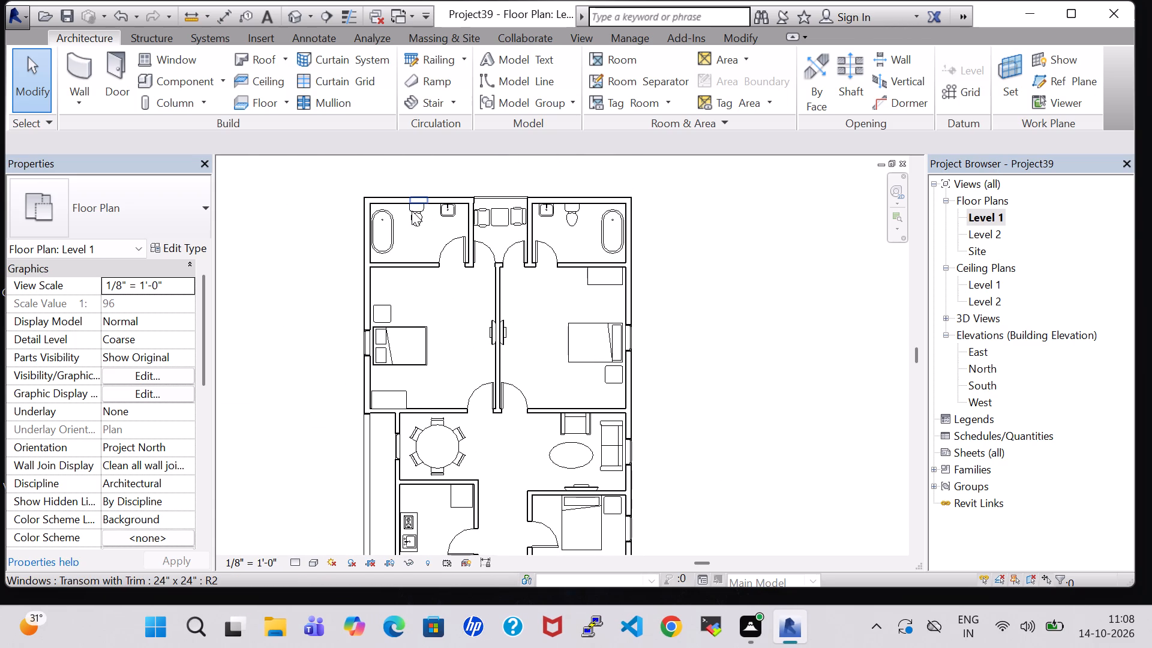
Place a Toilet-Domestic-3D, similar to the existing one, against the stair-side wall of the small bathroom, about 5'-2" from the corridor wall.
left_click(422, 212)
right_click(422, 212)
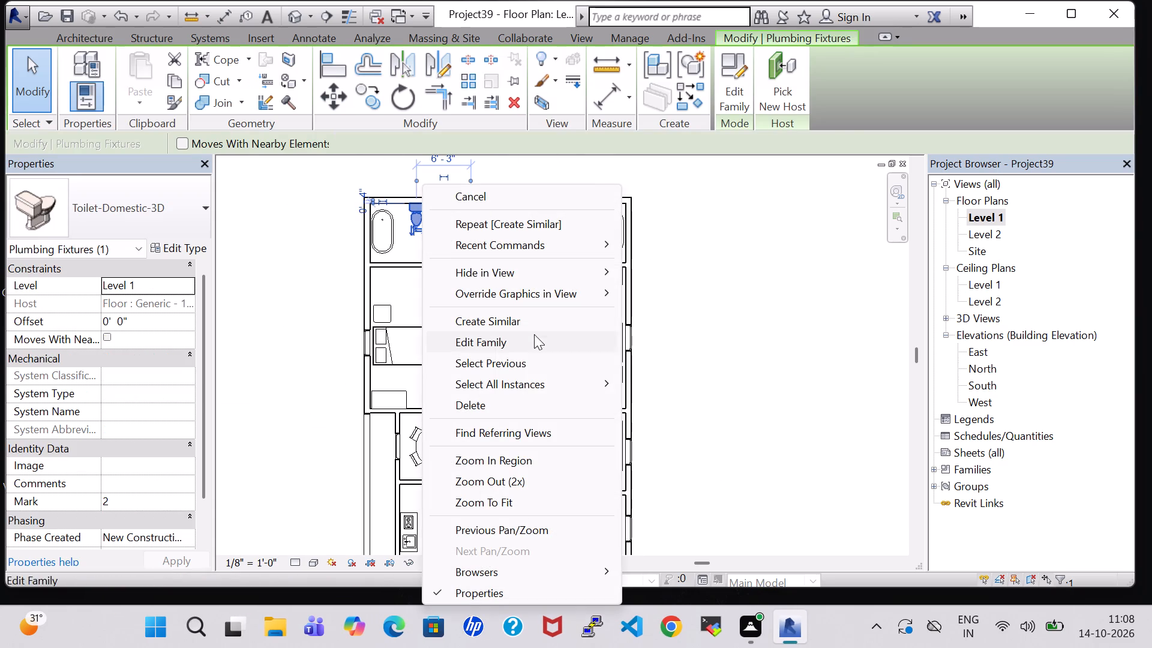
left_click(532, 328)
middle_click_drag(786, 431, 784, 251)
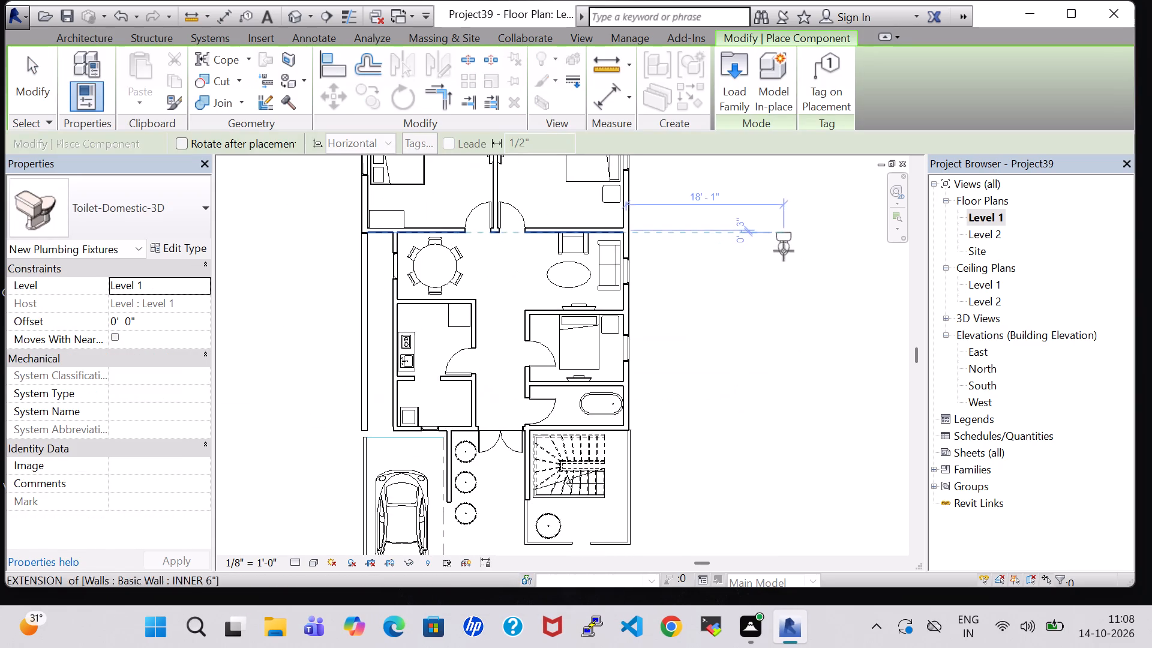
scroll(574, 403, "up", 7)
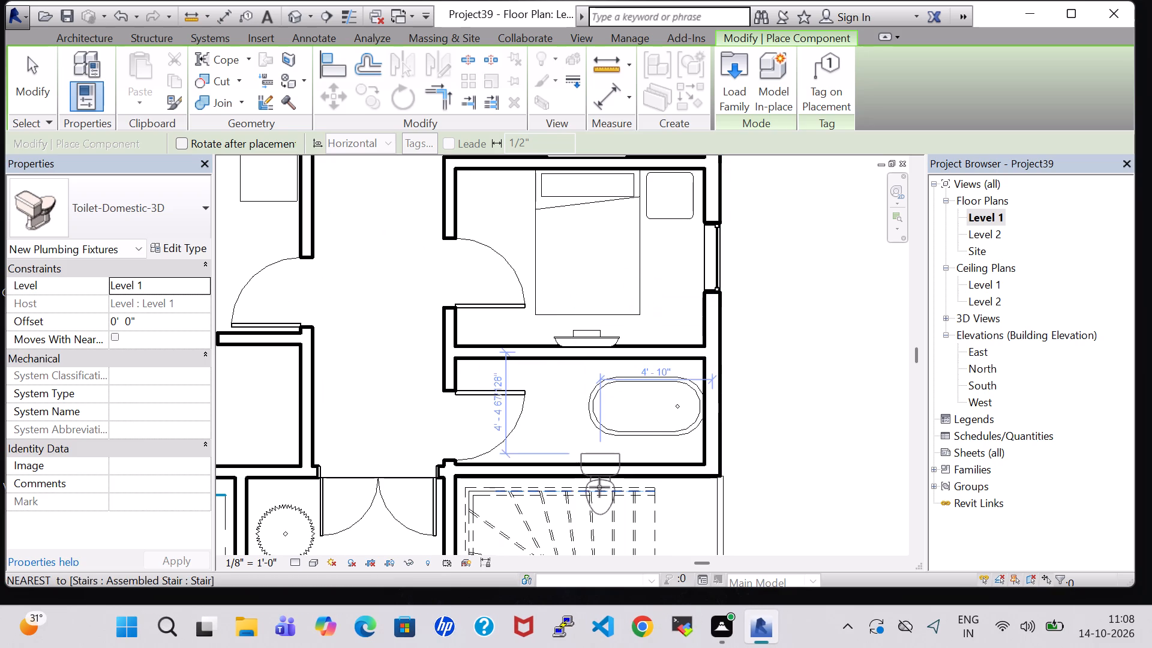
key("space")
key("space")
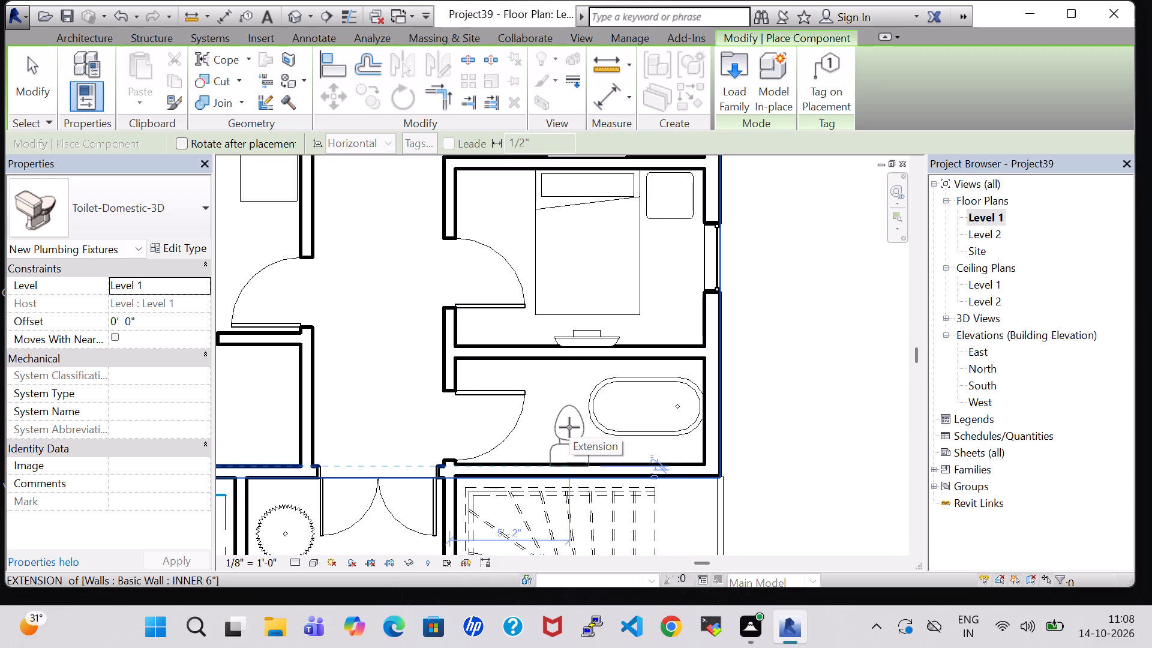
left_click(569, 427)
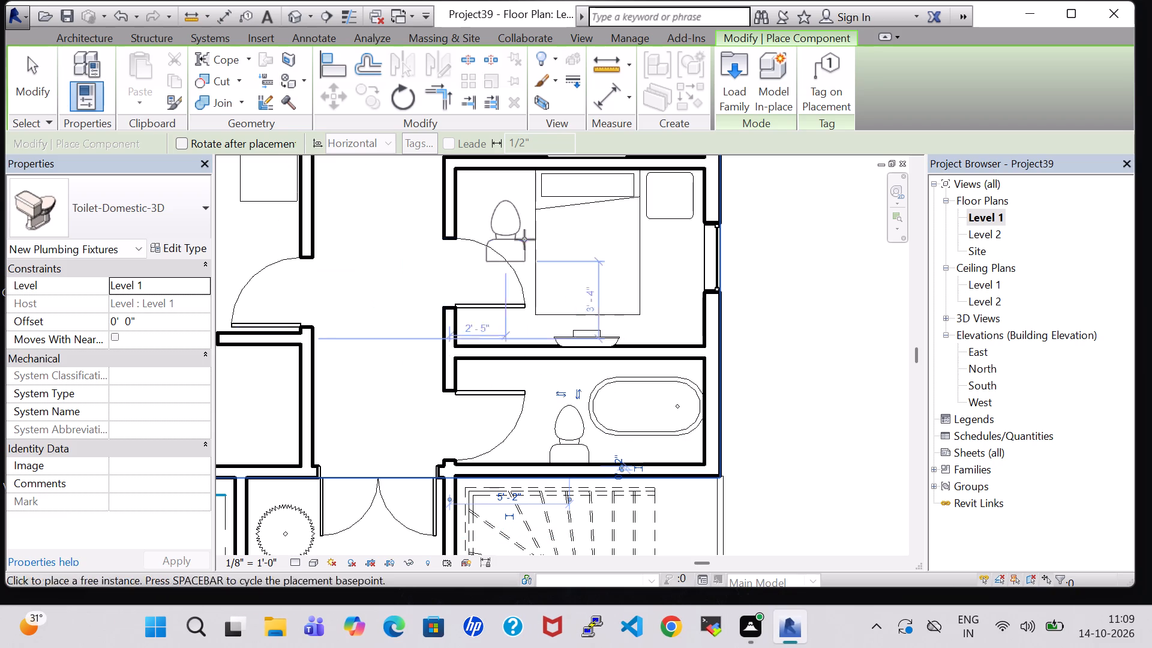
scroll(527, 242, "down", 7)
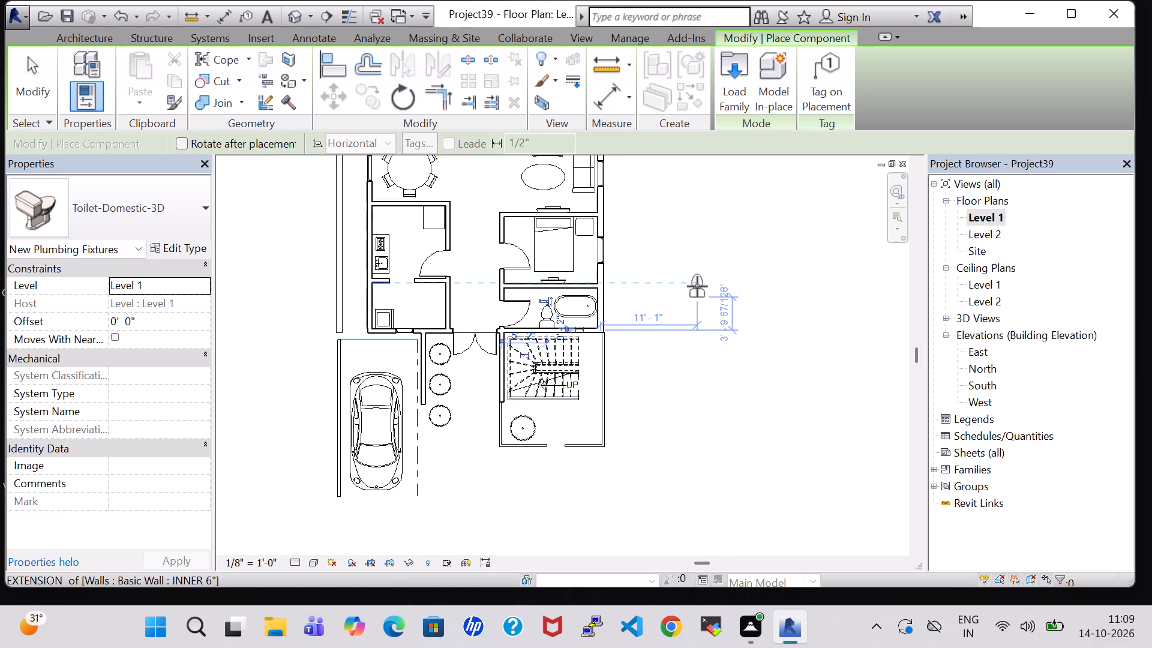
key("Escape")
key("Escape")
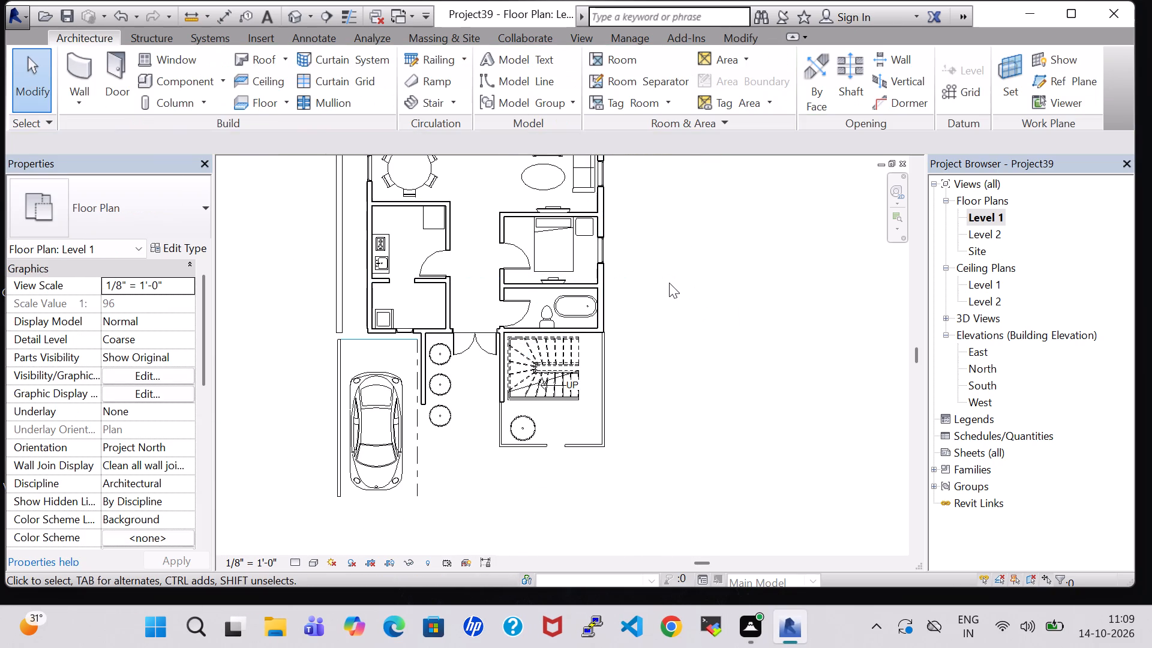
Place a Sink Vanity-Square 20" x 18", similar to the existing one, beside the toilet, about 2'-0" from the small bathroom's corridor wall.
middle_click_drag(669, 283, 659, 385)
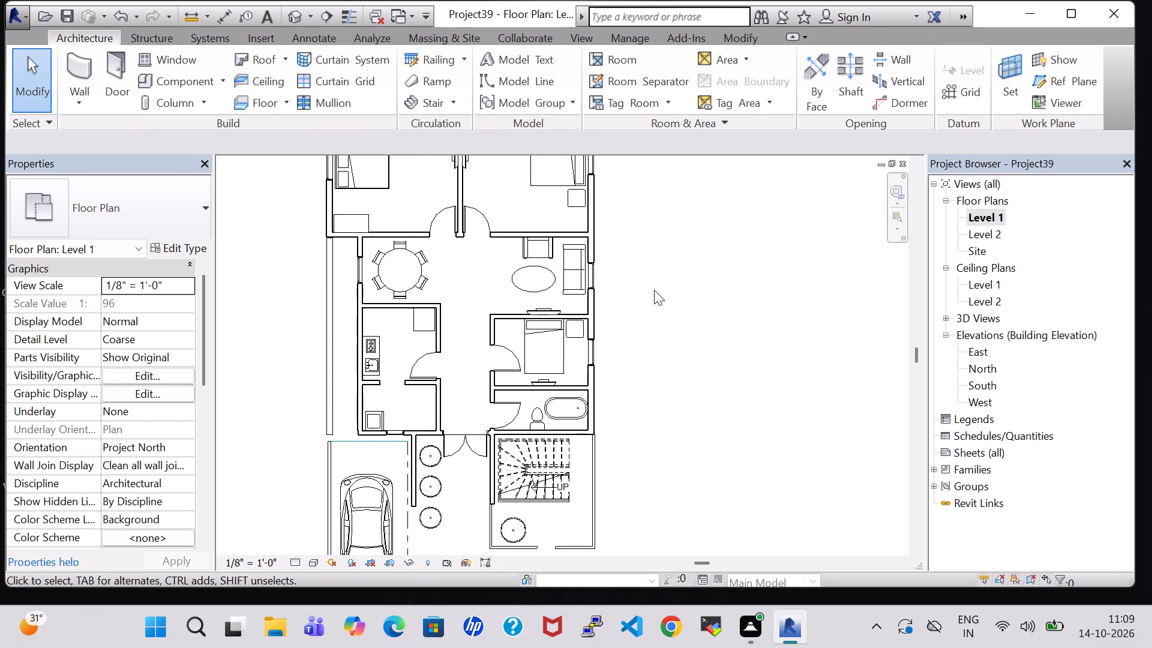
scroll(654, 290, "down", 1)
middle_click_drag(654, 290, 663, 416)
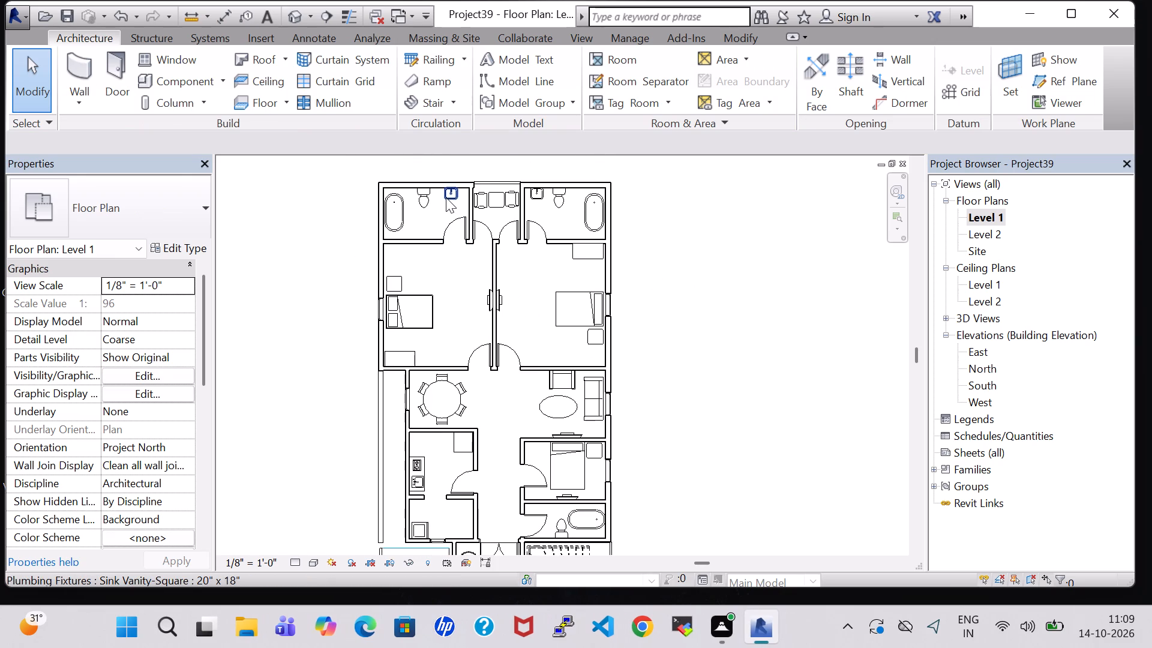
left_click(446, 197)
right_click(446, 197)
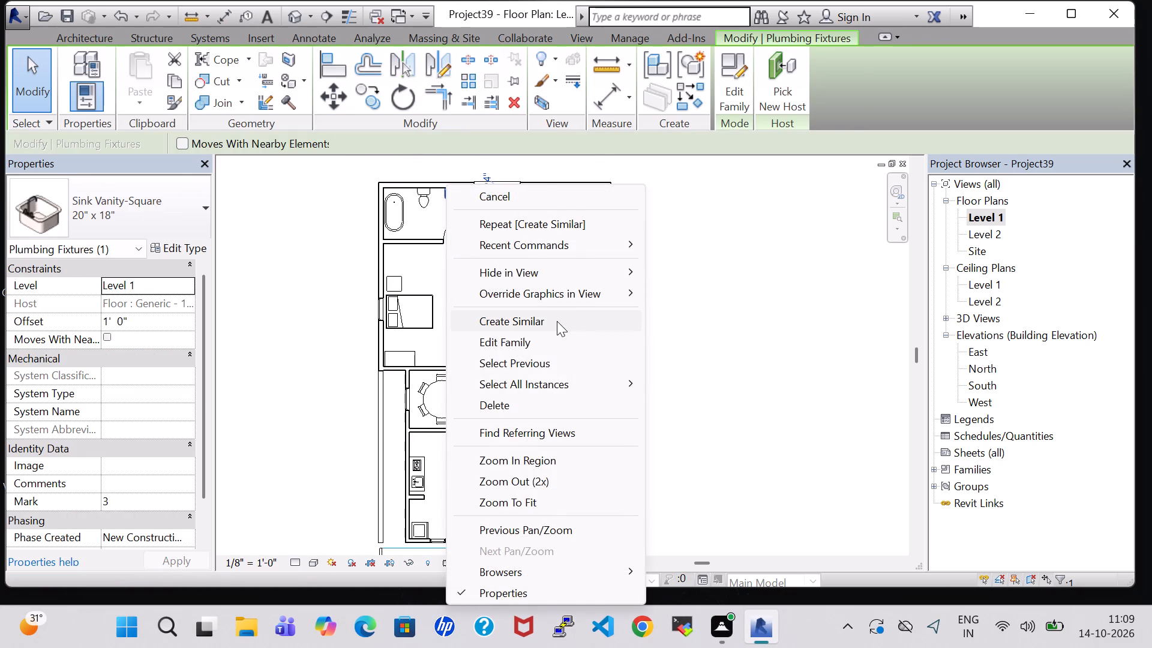
left_click(557, 321)
middle_click_drag(723, 415, 681, 259)
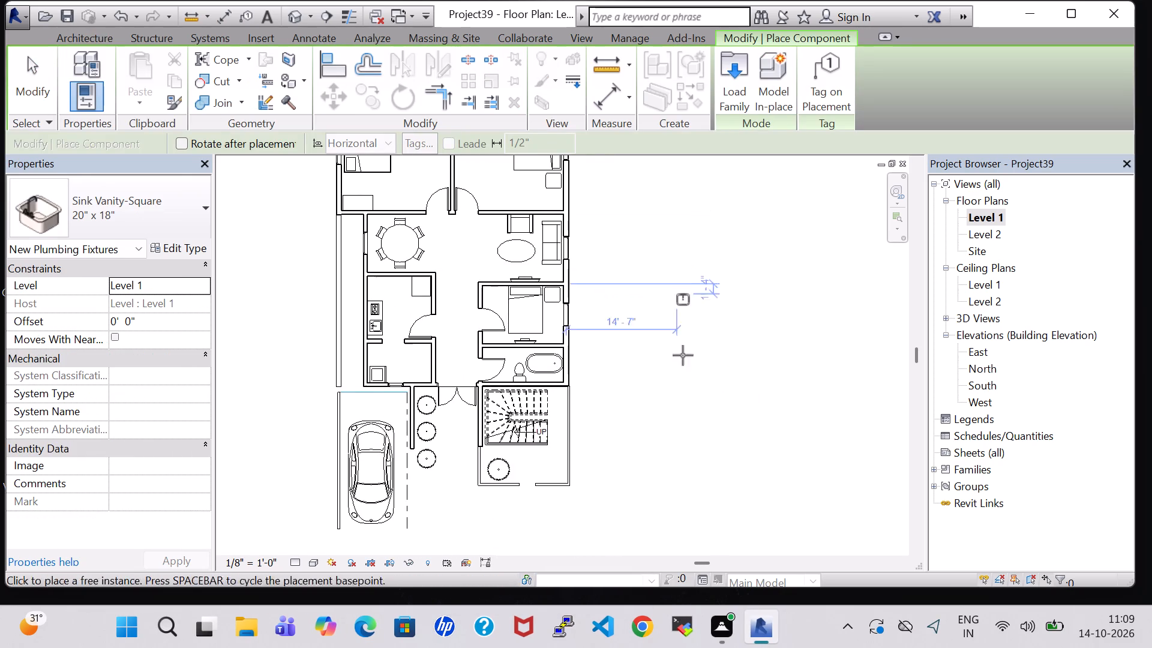
key("space")
key("space")
scroll(683, 413, "up", 7)
middle_click_drag(448, 290, 887, 413)
scroll(449, 290, "up", 1)
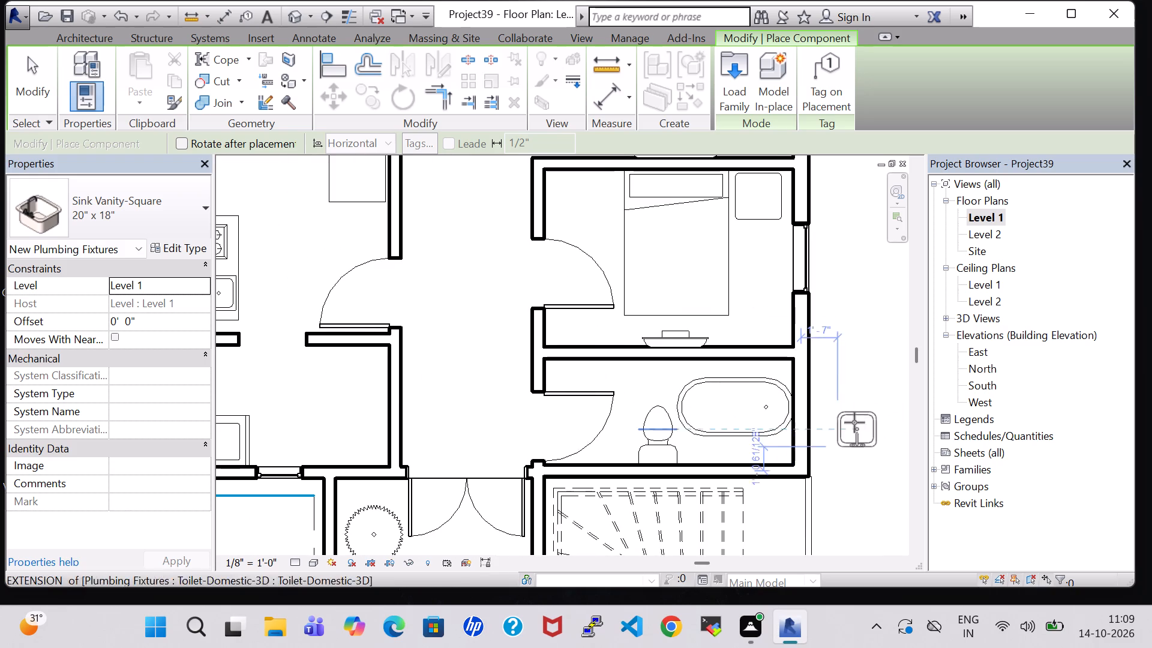
left_click(603, 446)
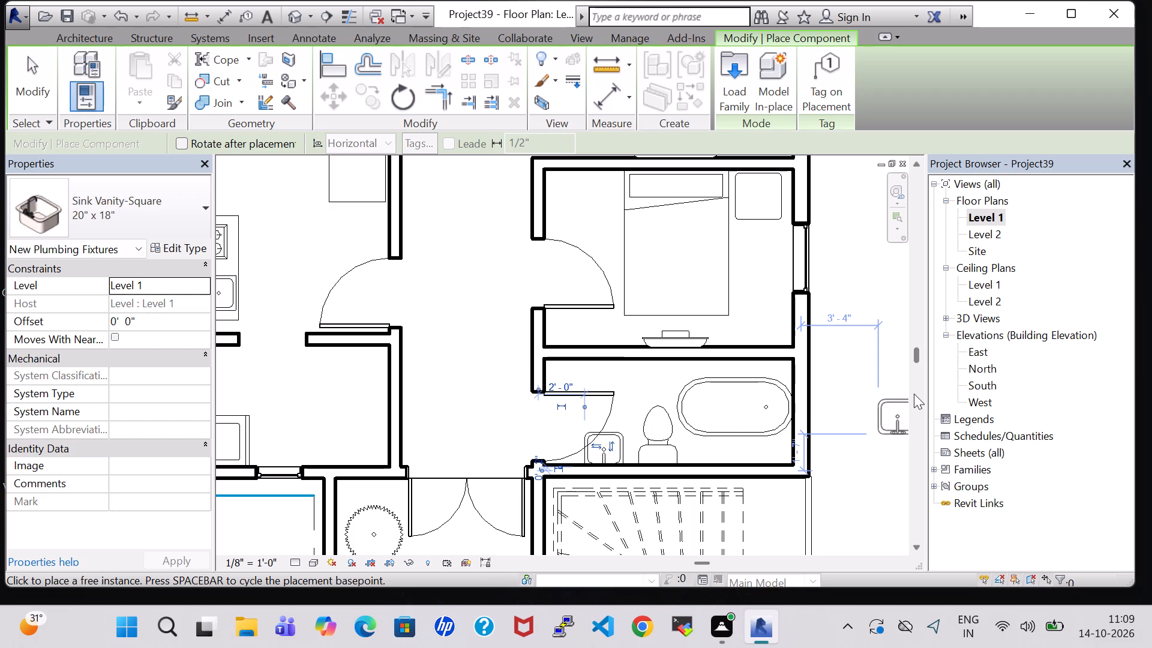
key("Right")
key("Right")
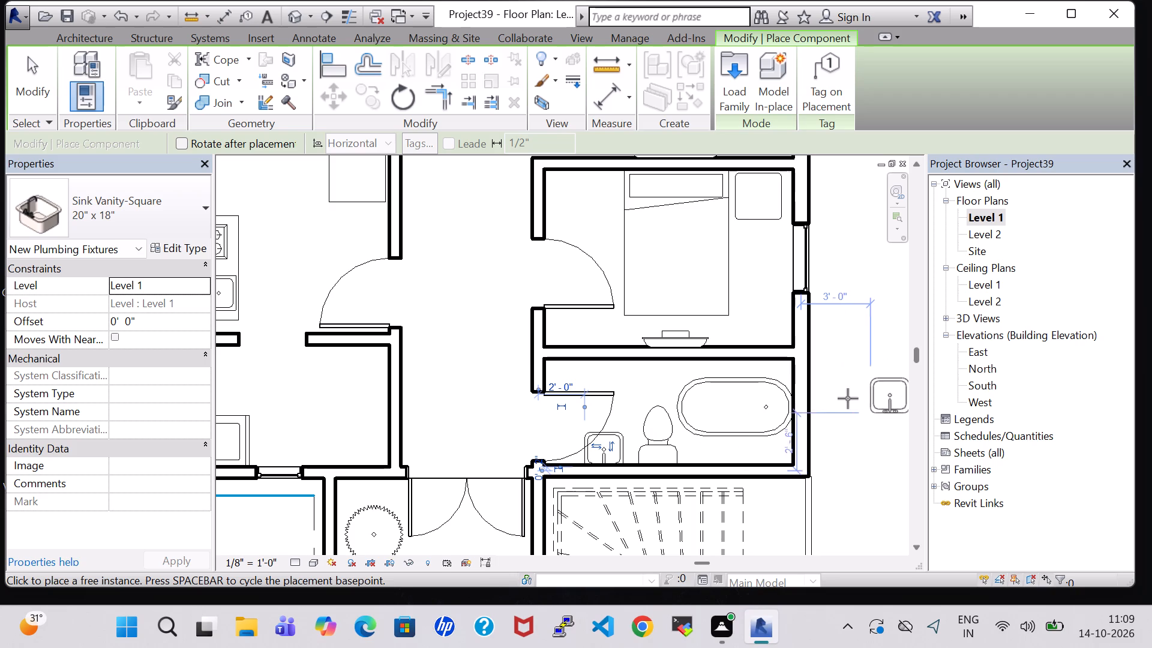
key("Escape")
key("Escape")
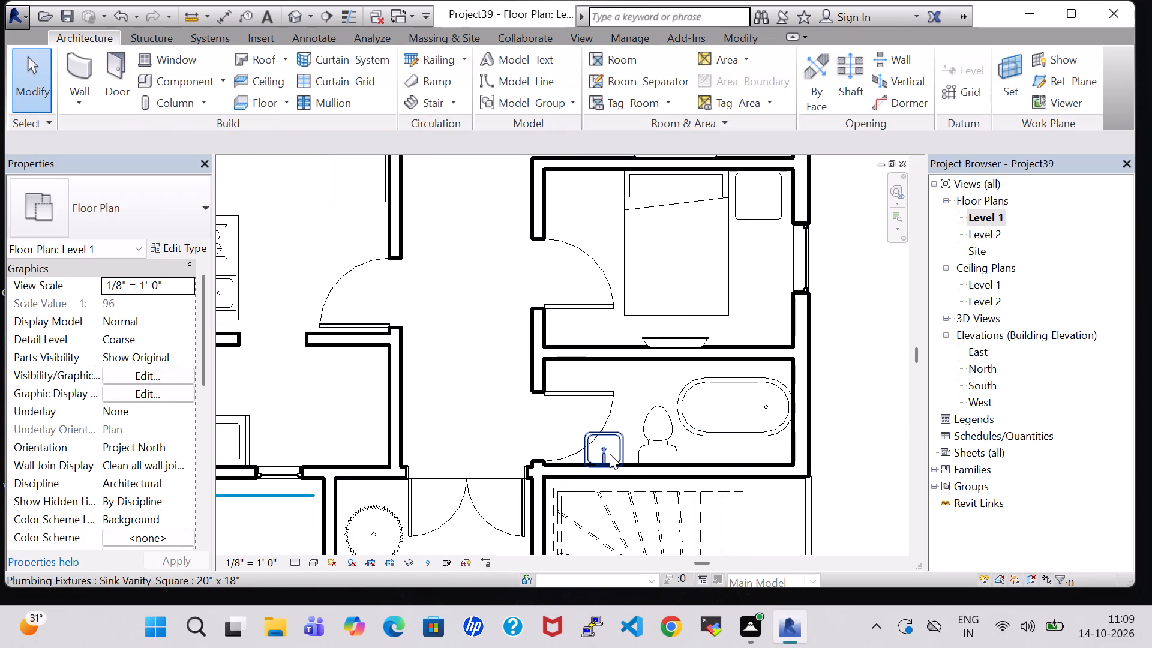
Nudge the small bathroom's sink to about 2'-6" and its toilet to about 5'-4" from the corridor wall.
left_click(610, 454)
key("Right")
key("Right")
key("Right")
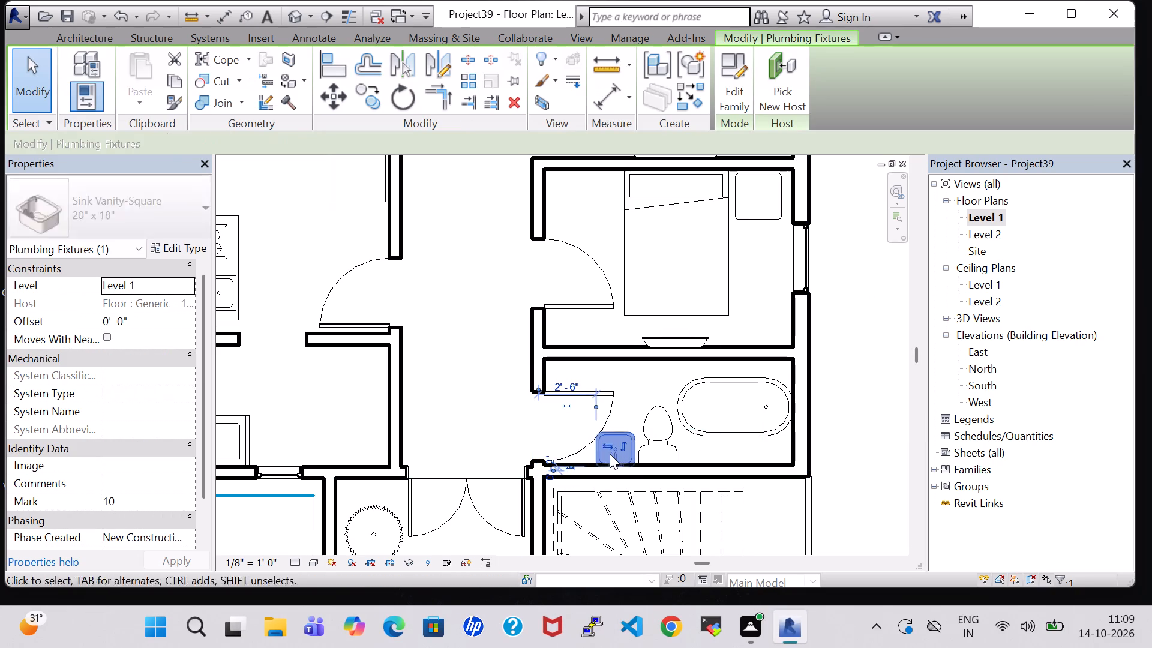
left_click(649, 449)
key("Right")
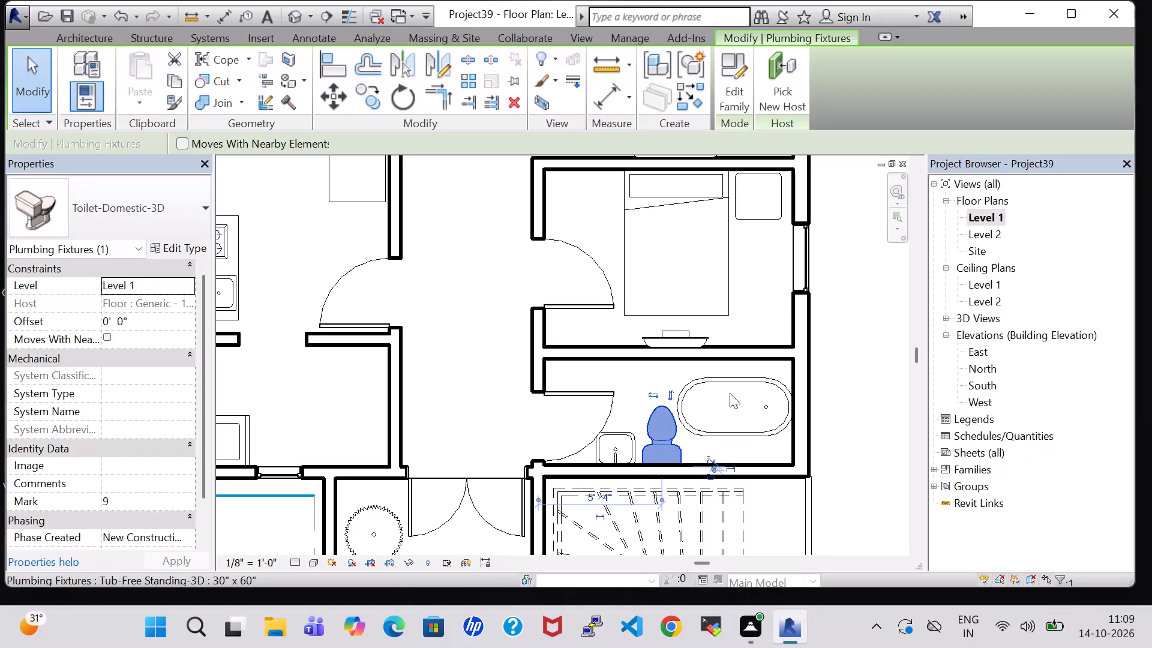
Nudge the small bathroom's free-standing tub against the wall shared with the small bedroom.
left_click(747, 383)
key("Up")
key("Up")
key("Up")
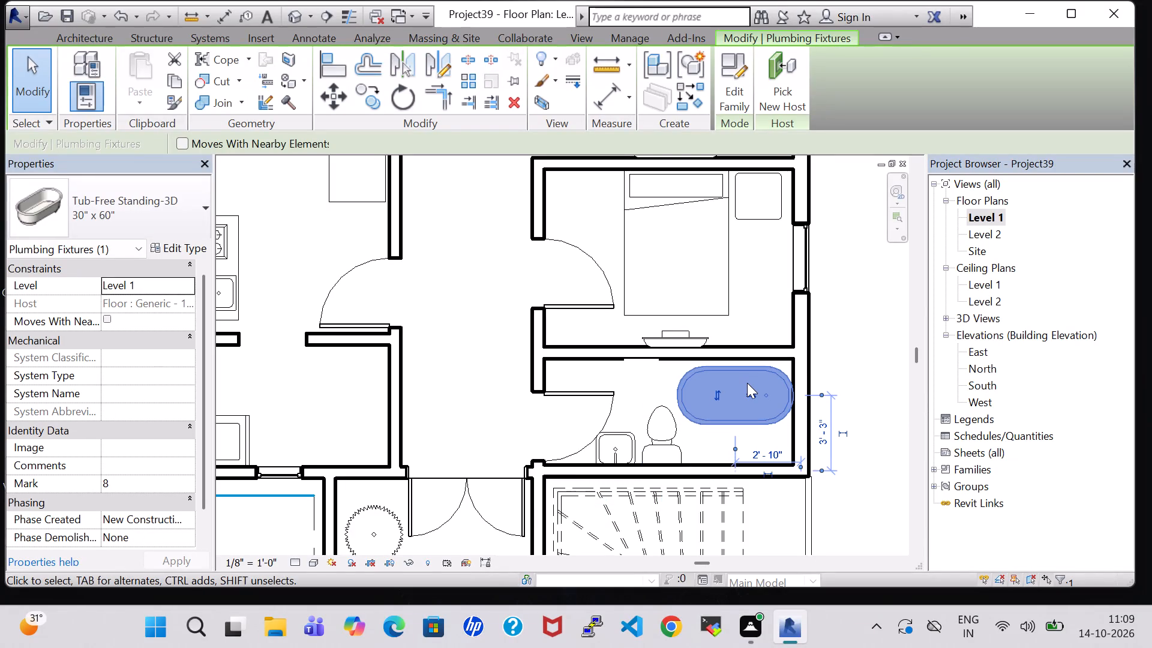
key("Up")
Nudge the toilet slightly further toward the exterior wall and the sink to about 2'-8" from the corridor wall.
left_click(670, 442)
key("Right")
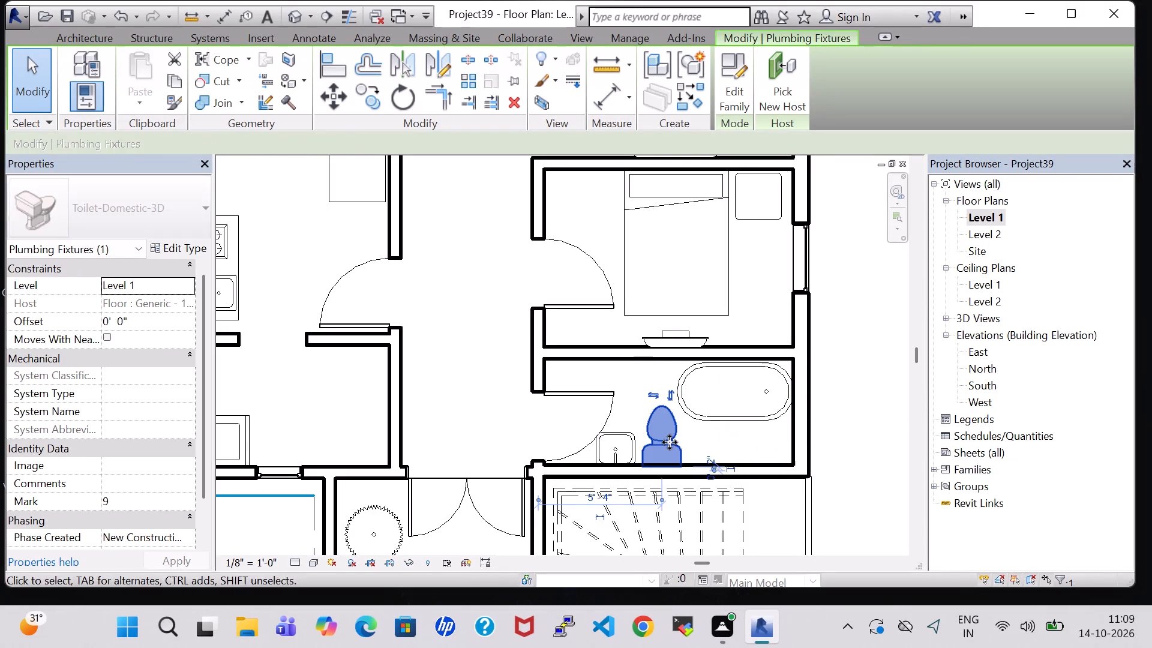
left_click(856, 415)
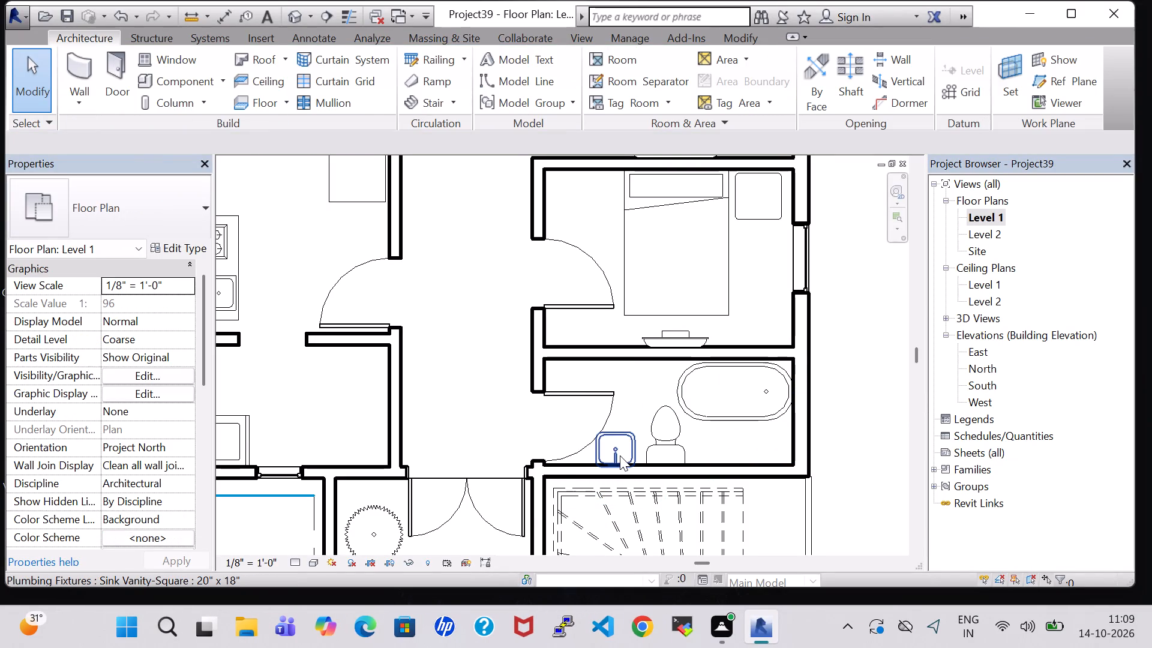
left_click(620, 455)
key("Right")
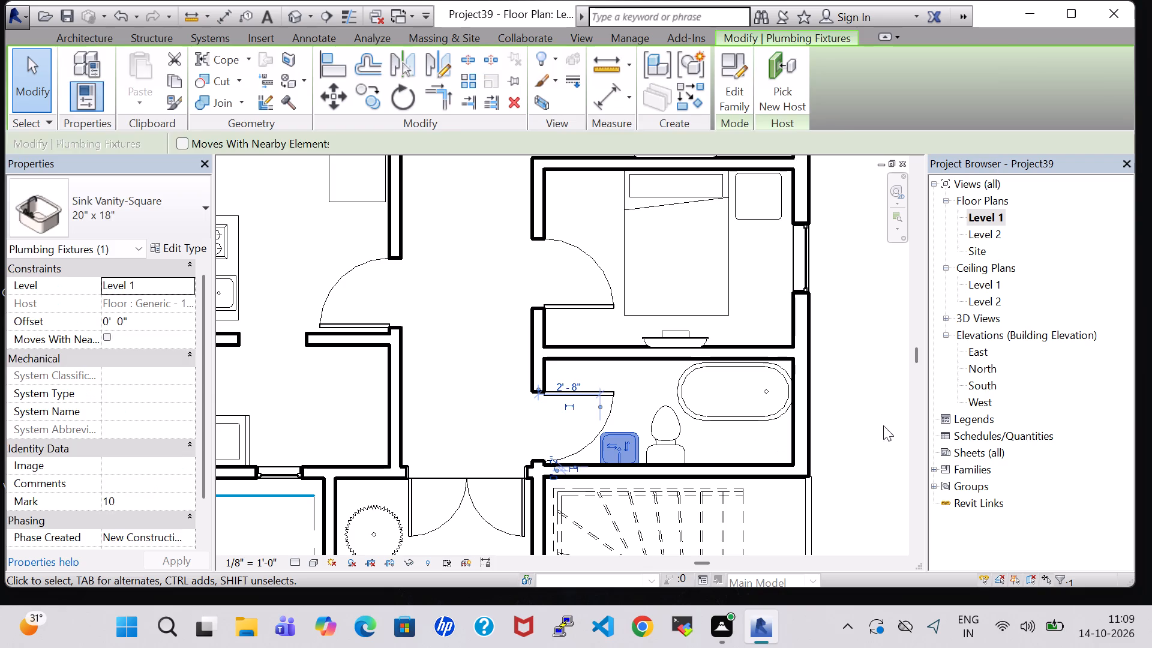
left_click(883, 425)
Set the small bathroom sink's offset from Level 1 to 1' 0".
left_click(622, 445)
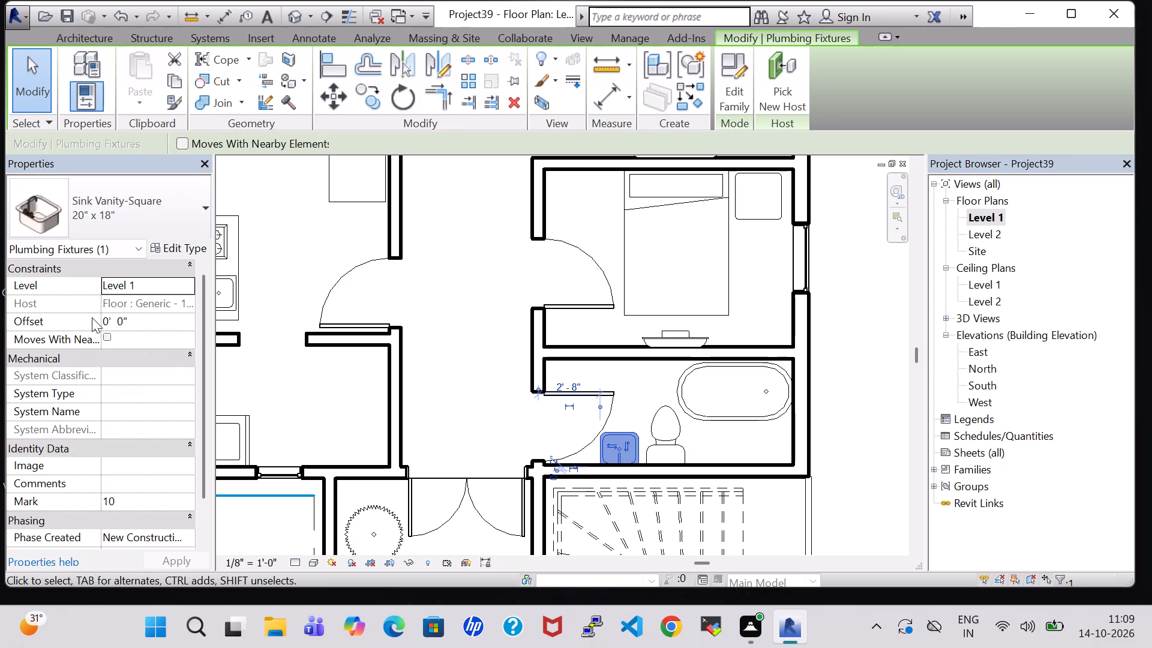
left_click(109, 322)
left_click(109, 322)
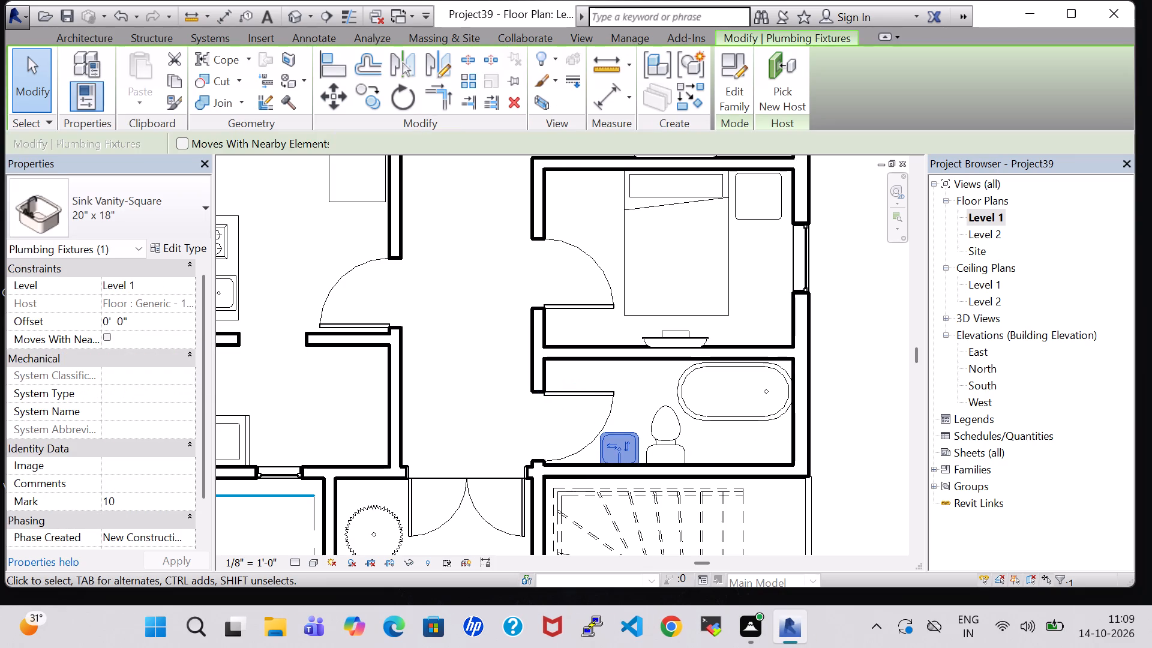
key("BackSpace")
key("1")
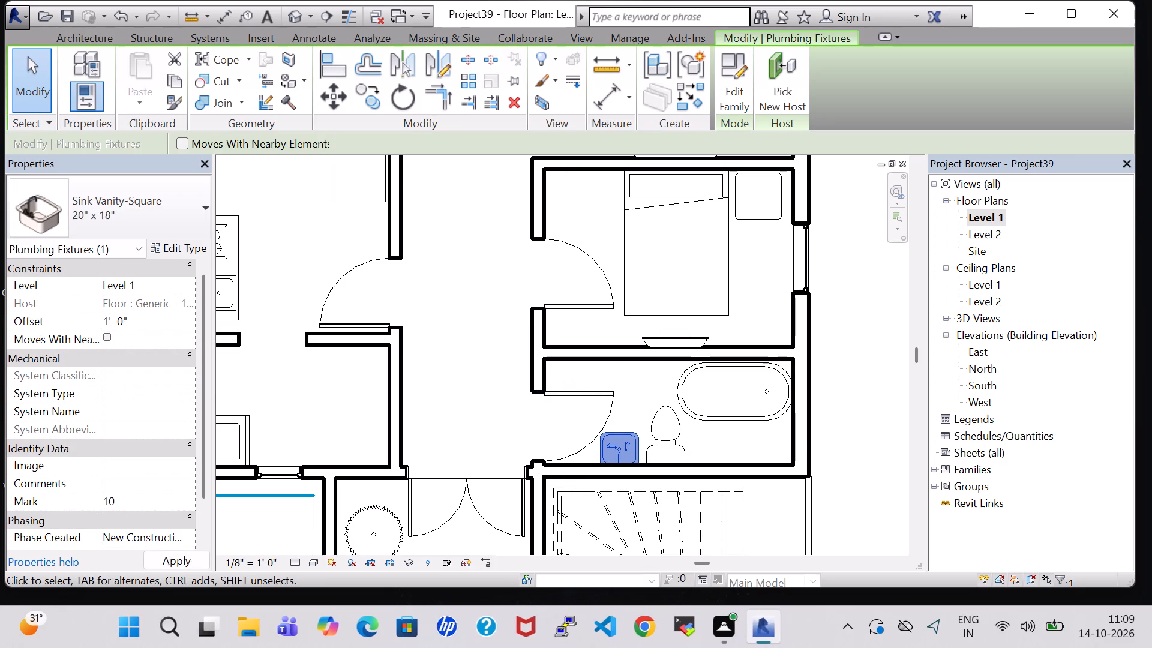
key("Return")
left_click(875, 368)
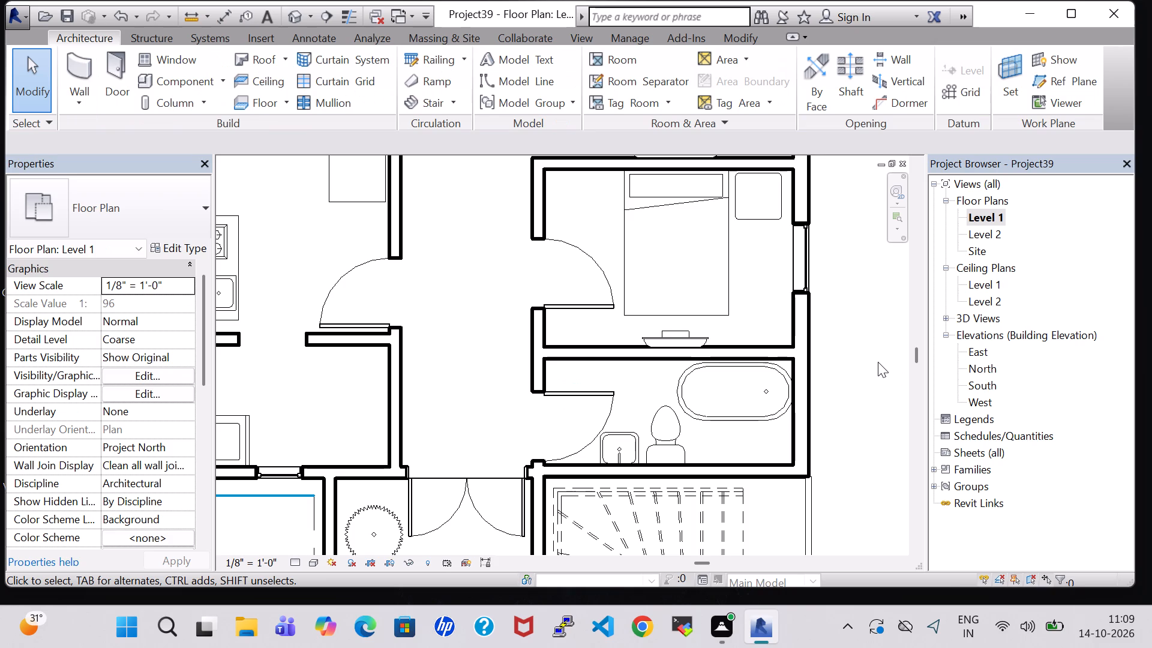
Check the properties of the small bedroom's flat-screen TV and review the furnished Level 1 plan.
scroll(878, 362, "down", 5)
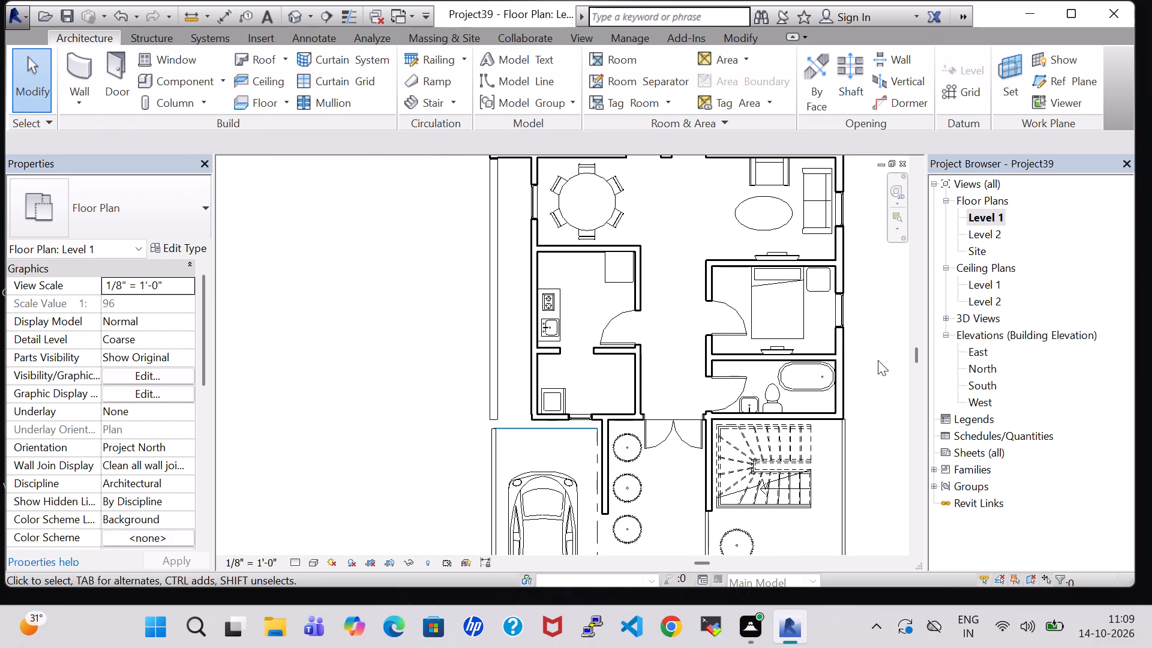
left_click(775, 347)
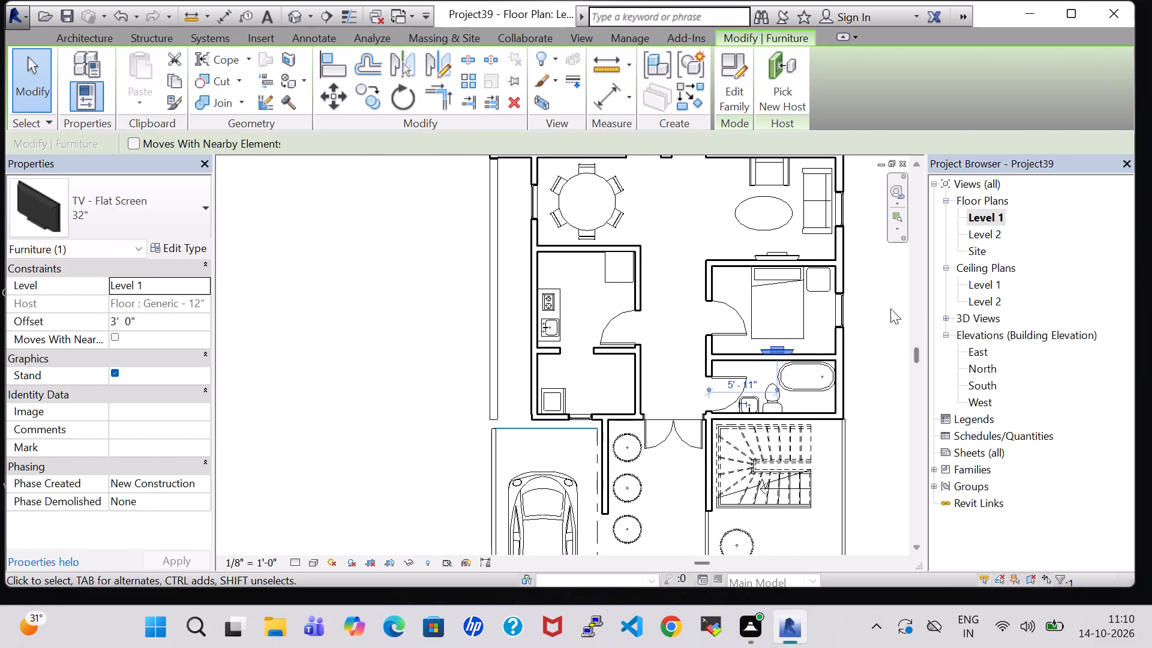
left_click(888, 310)
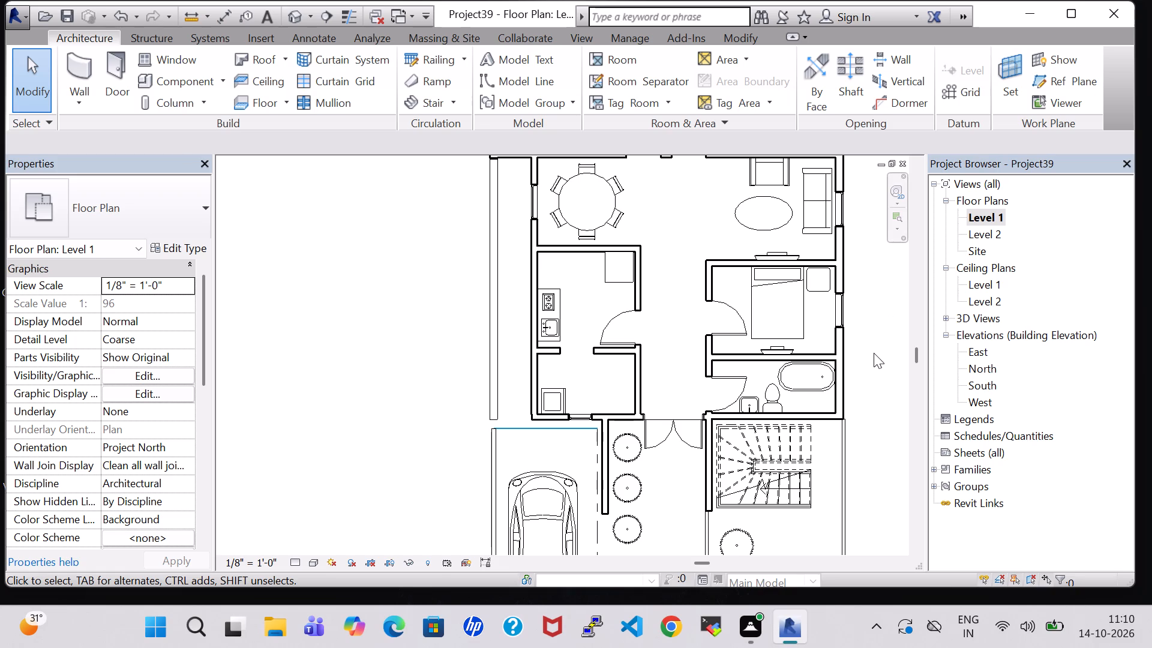
scroll(874, 353, "down", 1)
middle_click_drag(874, 353, 746, 283)
scroll(874, 353, "up", 1)
scroll(771, 262, "down", 2)
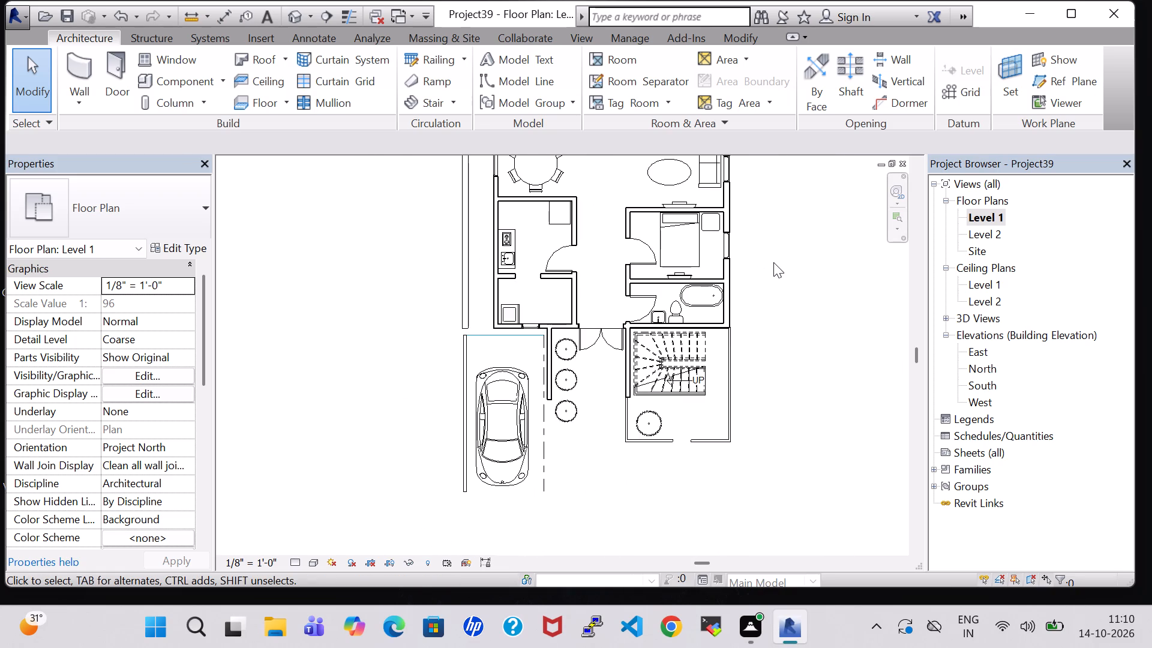
scroll(793, 252, "up", 1)
middle_click_drag(793, 252, 846, 322)
scroll(847, 322, "down", 3)
middle_click(849, 319)
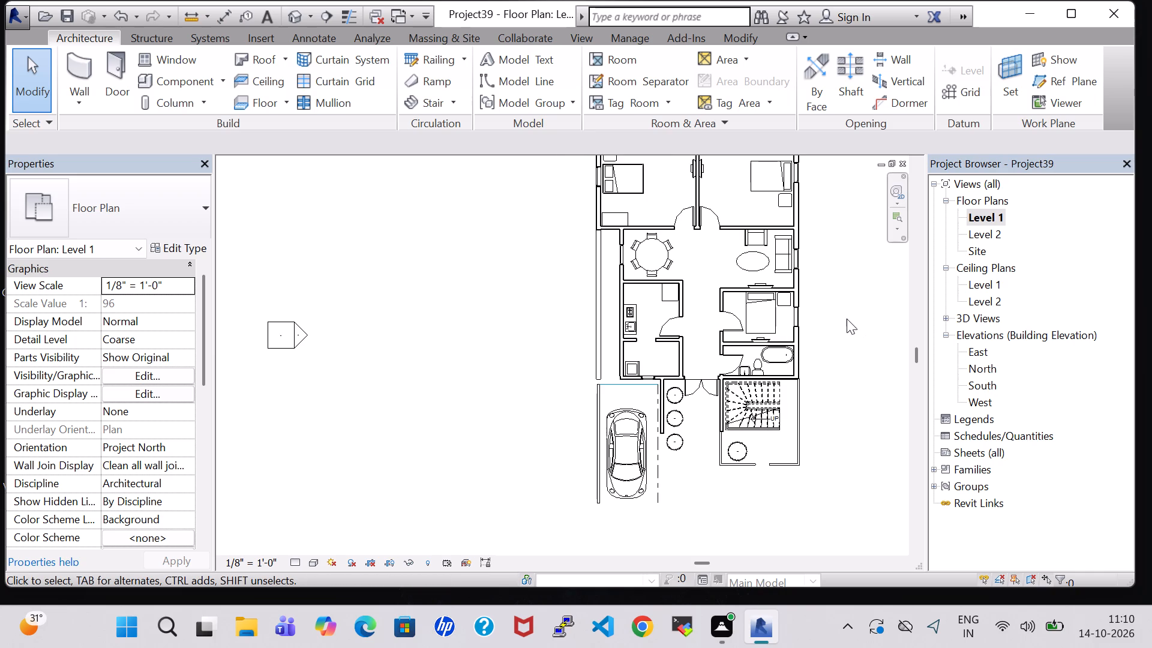
scroll(847, 317, "down", 1)
middle_click_drag(847, 317, 786, 317)
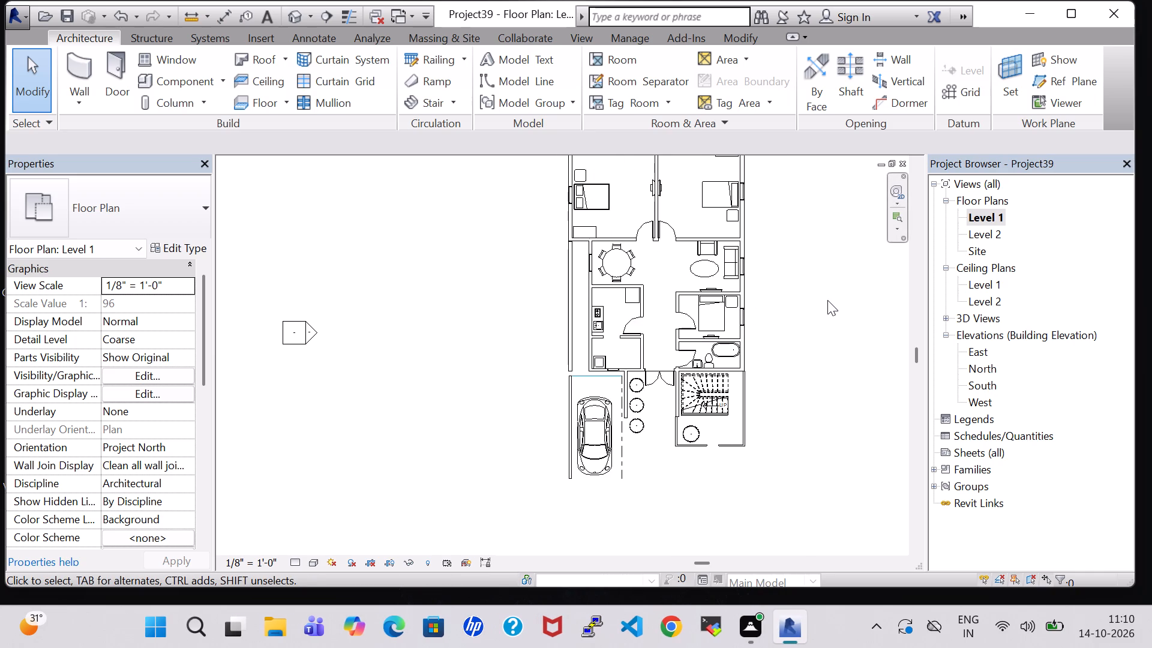
scroll(827, 300, "up", 3)
scroll(827, 300, "down", 1)
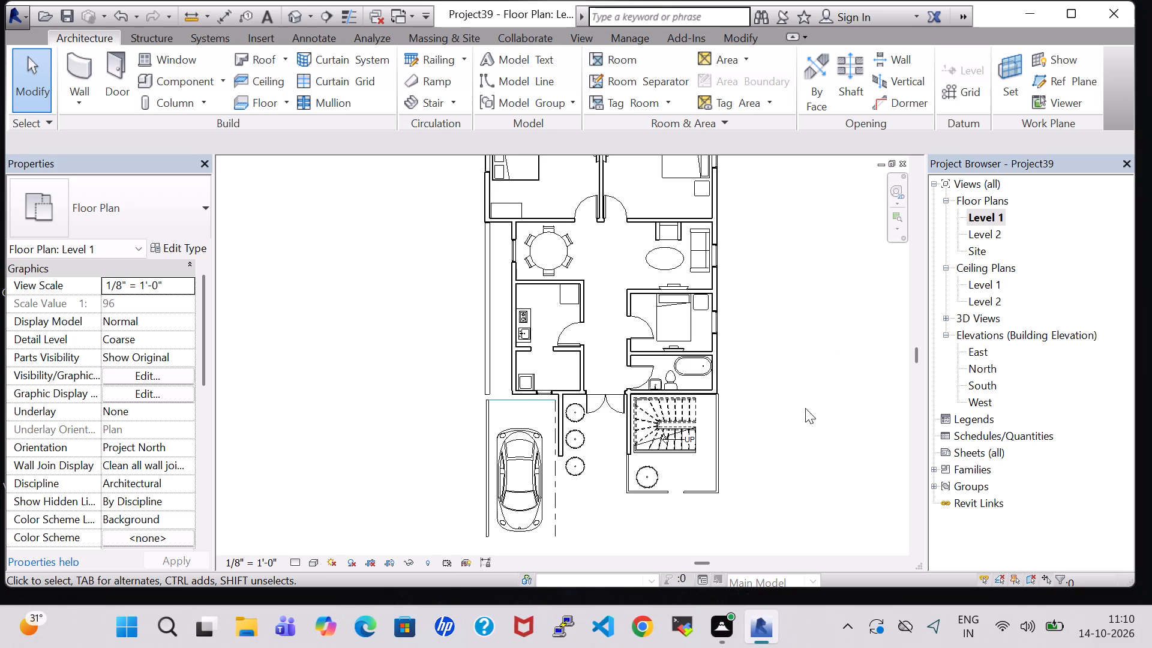
Nudge the RPC Beetle car about 3' toward the house within the parking bay.
middle_click_drag(805, 408, 742, 314)
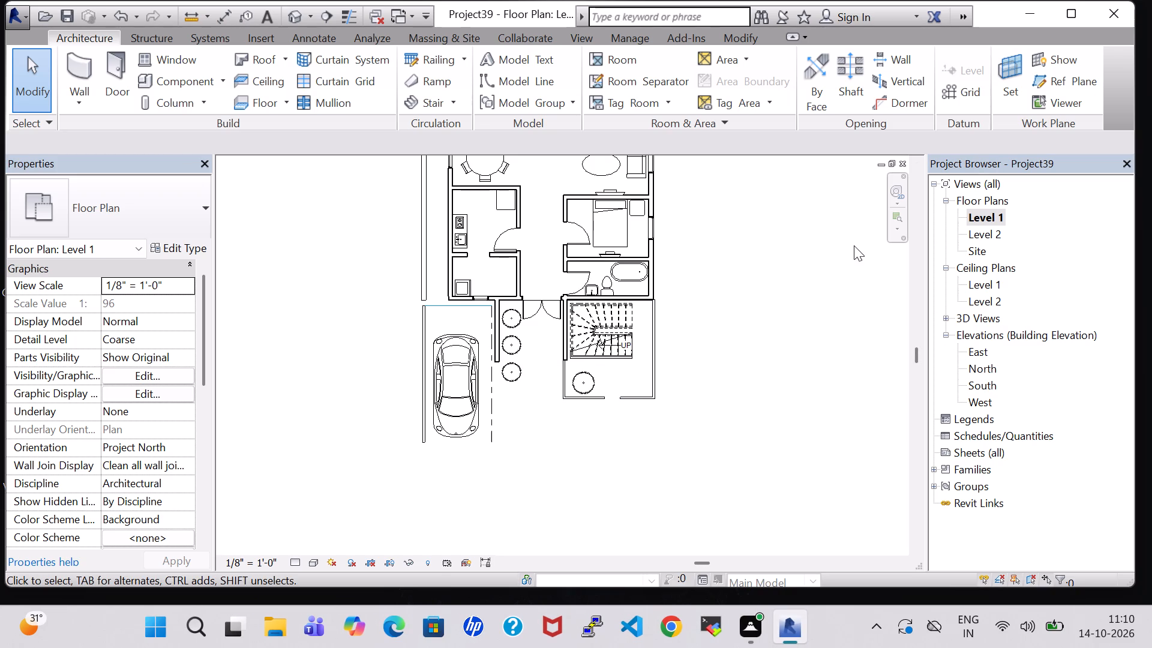
left_click(476, 373)
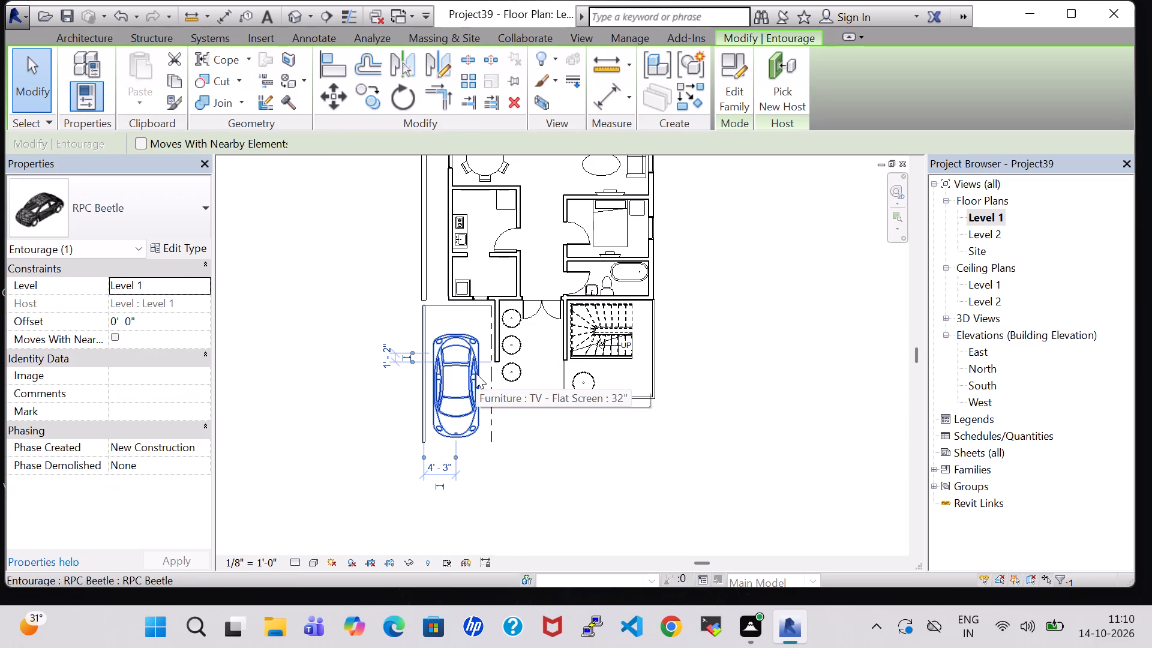
key("Up")
key("Up")
key("Up")
key("Up")
key("Up")
key("Up")
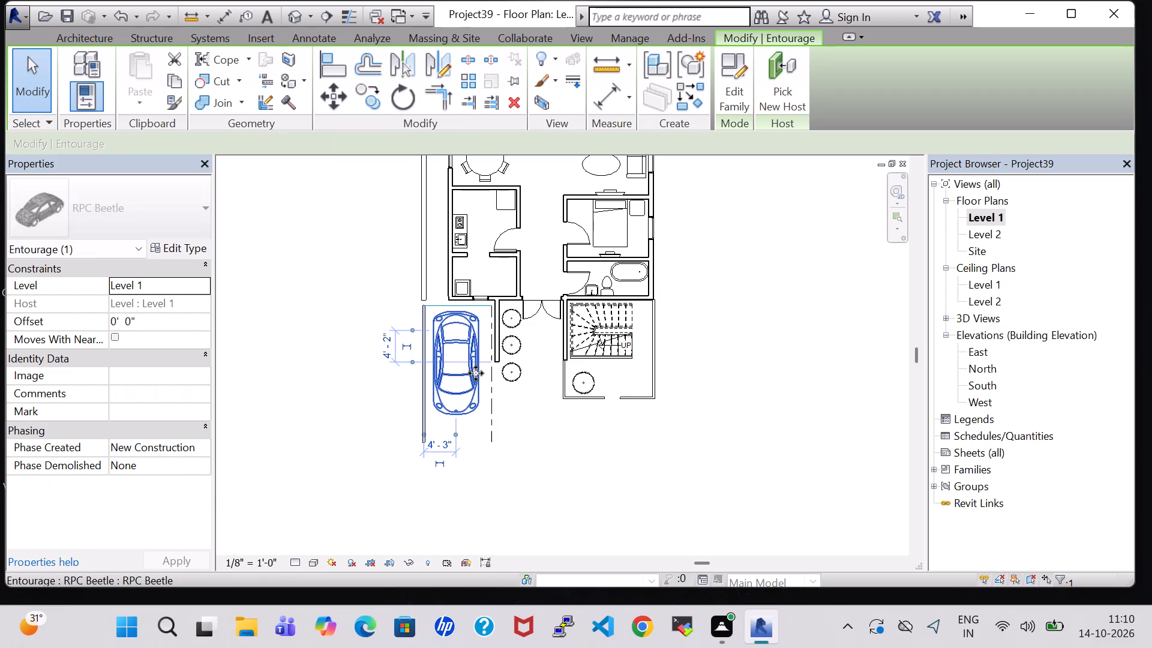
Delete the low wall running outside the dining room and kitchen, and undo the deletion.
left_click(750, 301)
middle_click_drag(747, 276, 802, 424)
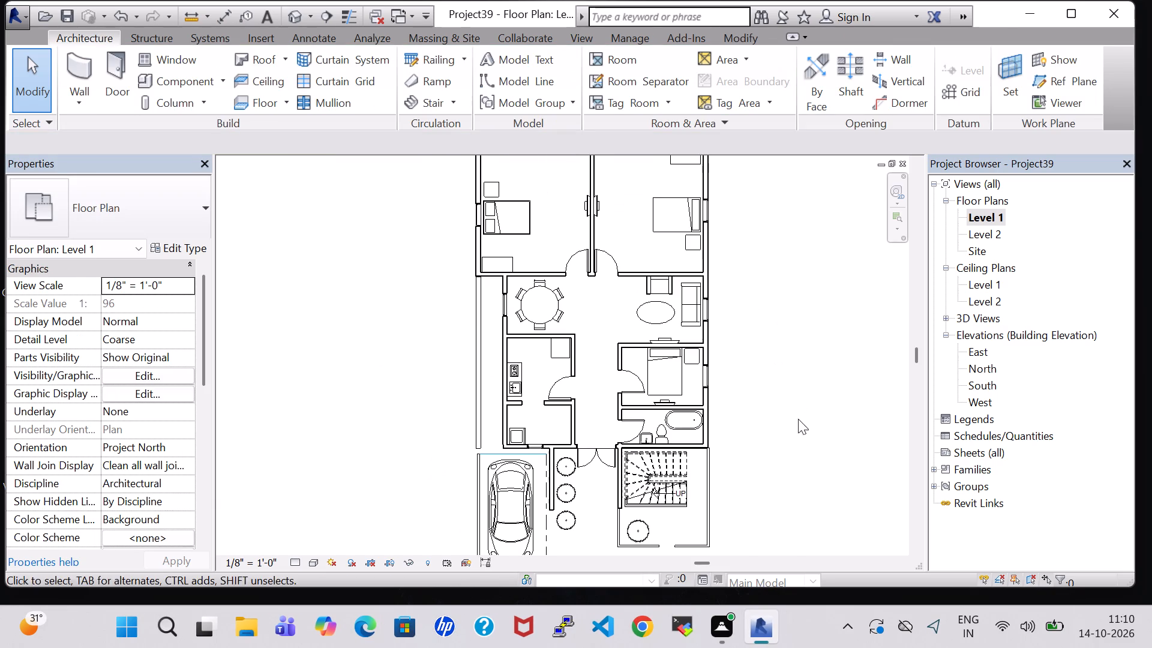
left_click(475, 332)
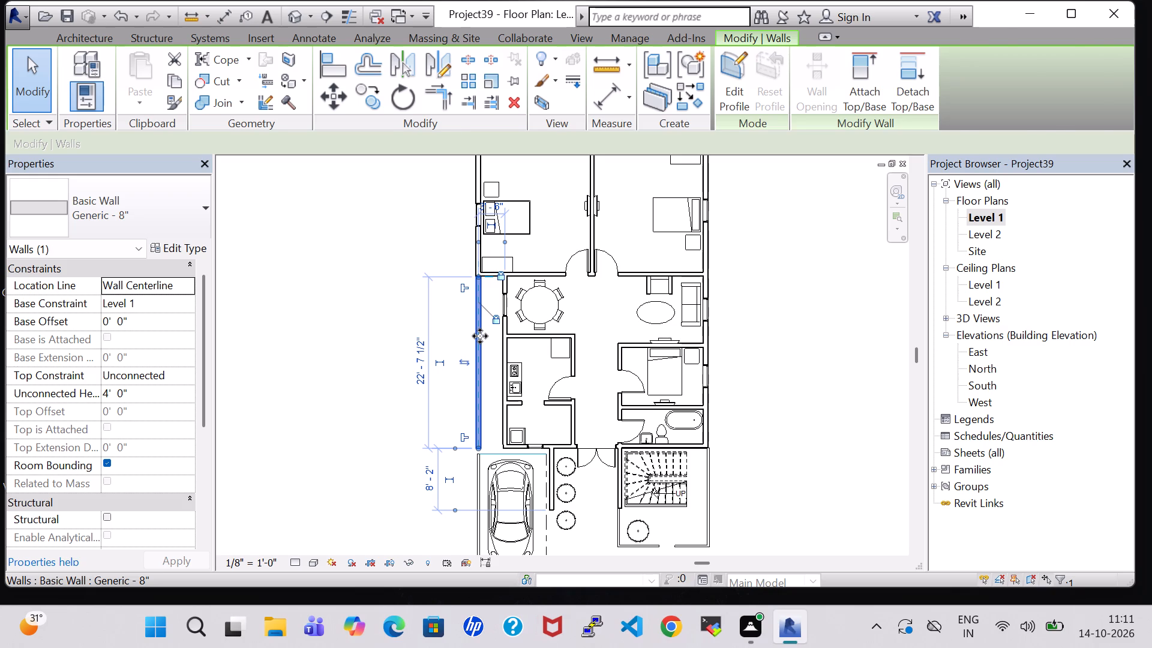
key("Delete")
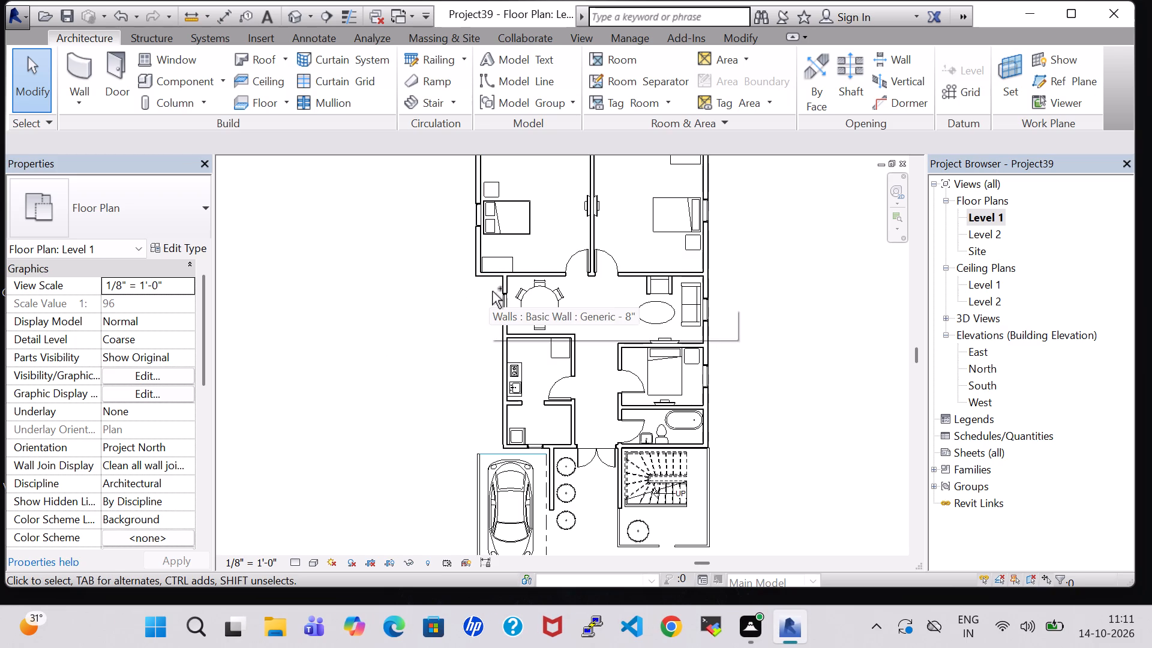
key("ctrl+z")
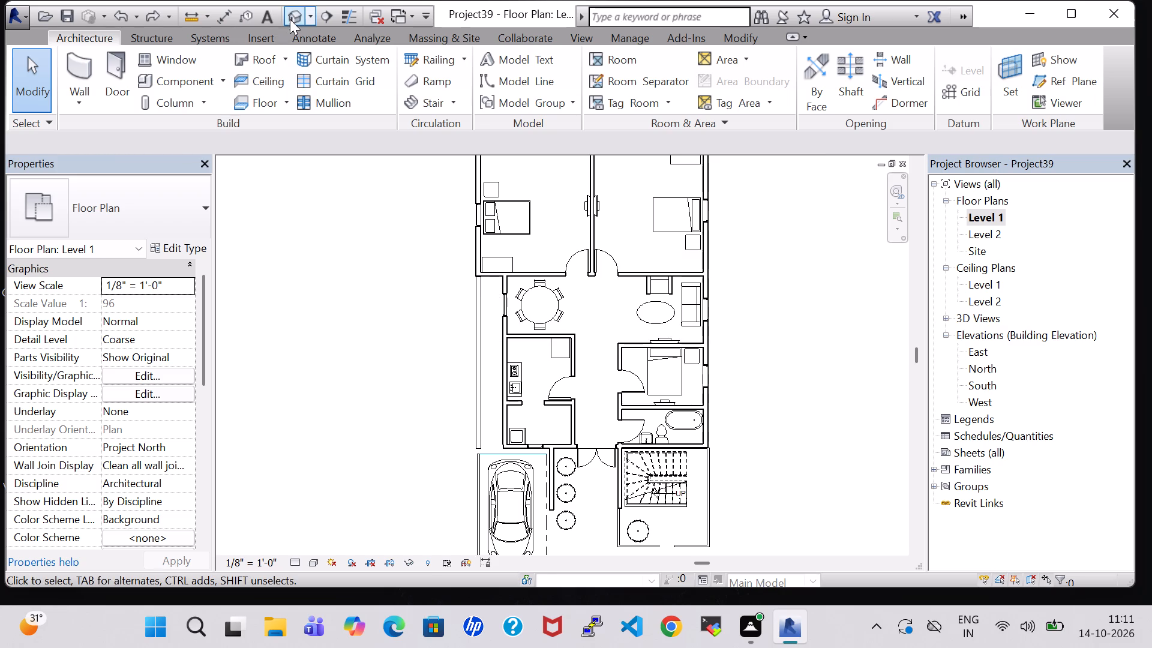
Open the 3D view and examine the front of the house around the parking bay, entrance and staircase.
left_click(290, 19)
scroll(574, 506, "down", 2)
middle_click_drag(574, 426, 587, 184)
scroll(622, 306, "down", 2)
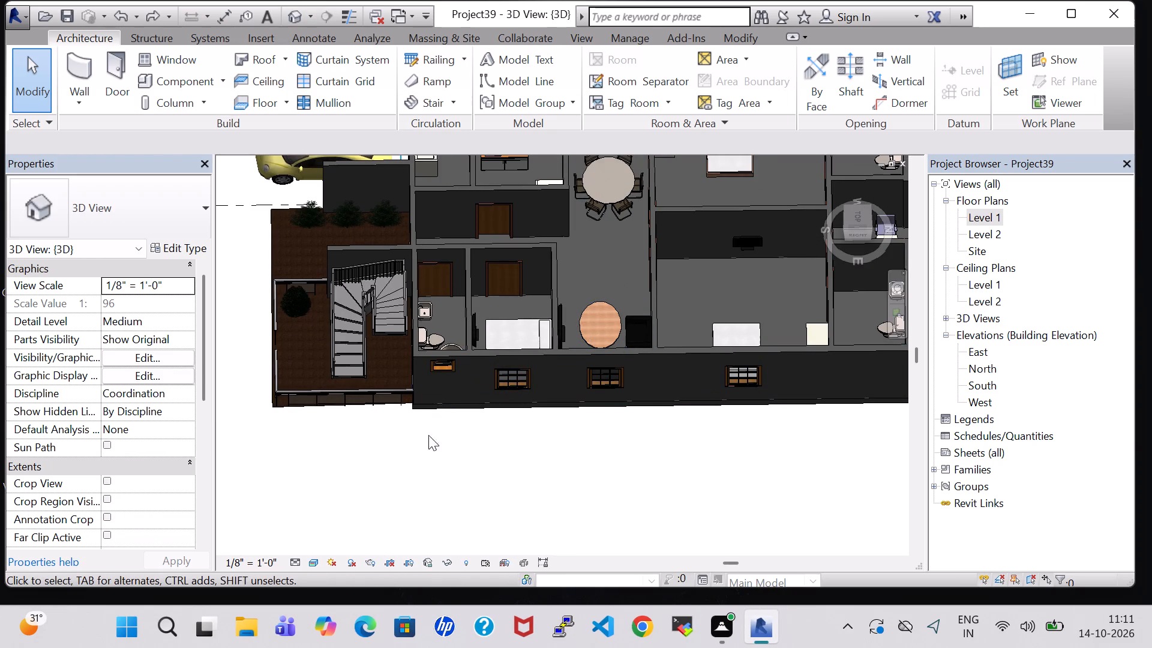
middle_click_drag(241, 337, 263, 344, "shift")
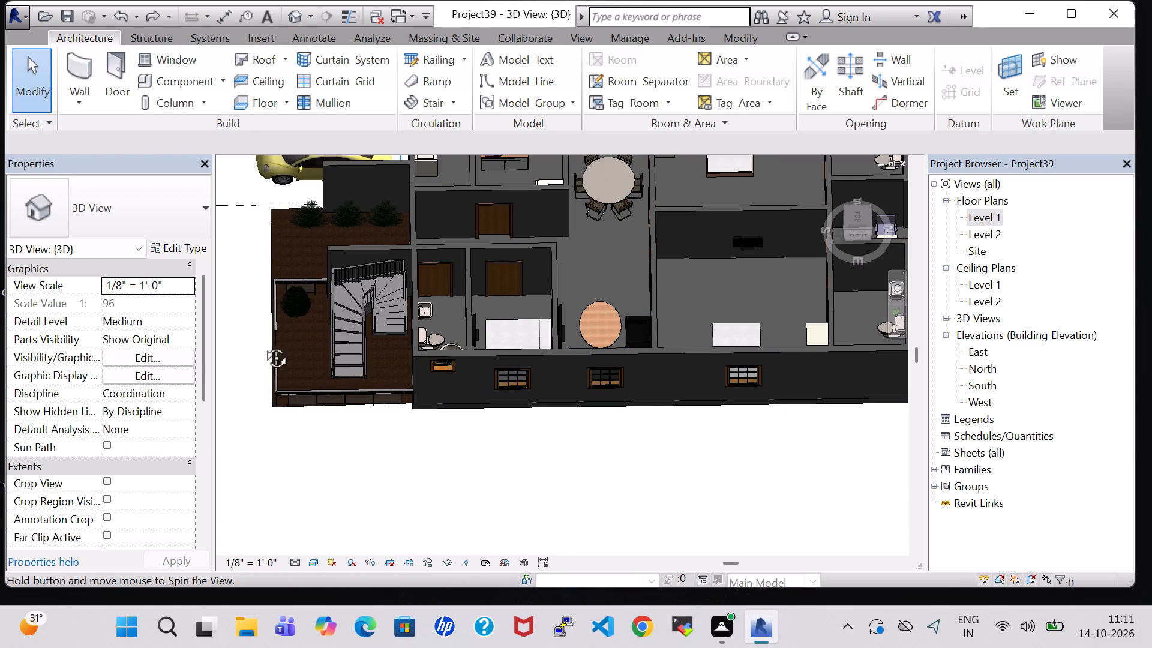
middle_click_drag(263, 344, 410, 389, "shift")
middle_click_drag(443, 443, 470, 289, "shift")
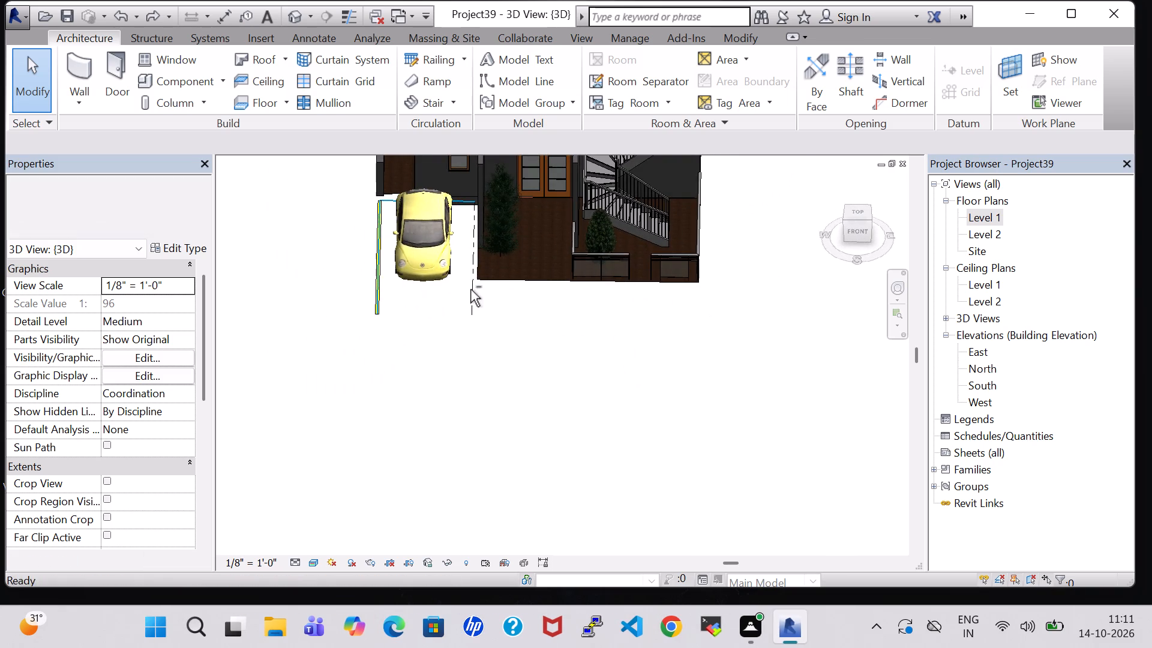
middle_click_drag(449, 379, 499, 362)
middle_click_drag(656, 365, 581, 362)
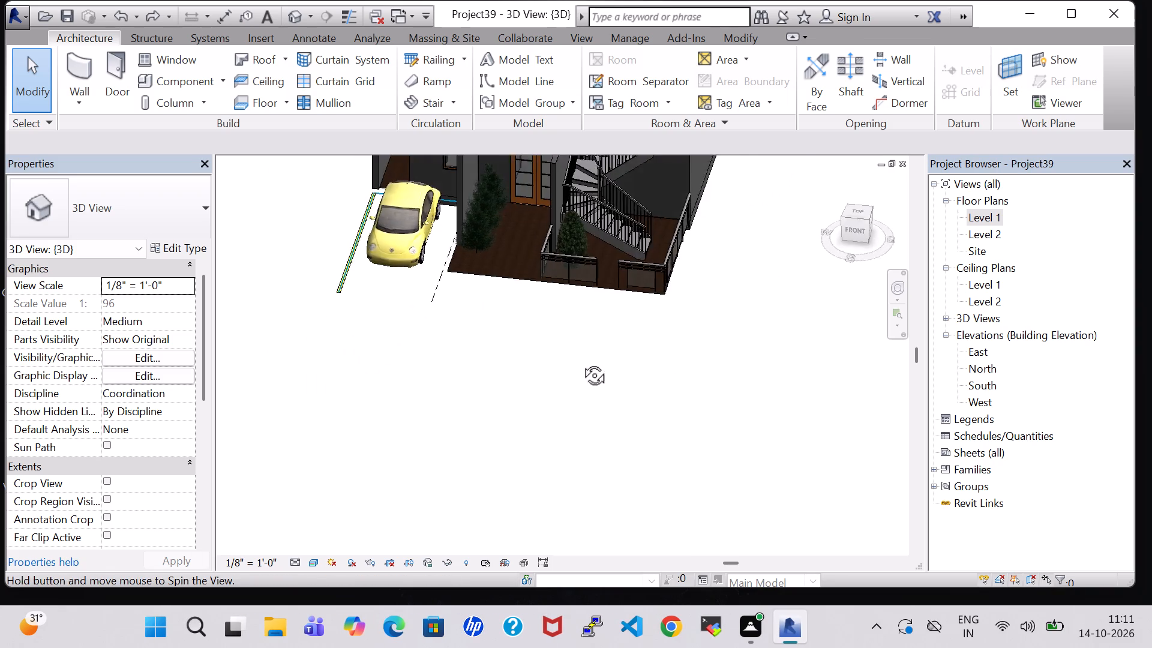
middle_click_drag(581, 362, 575, 290)
scroll(514, 332, "up", 1)
middle_click_drag(514, 323, 584, 489)
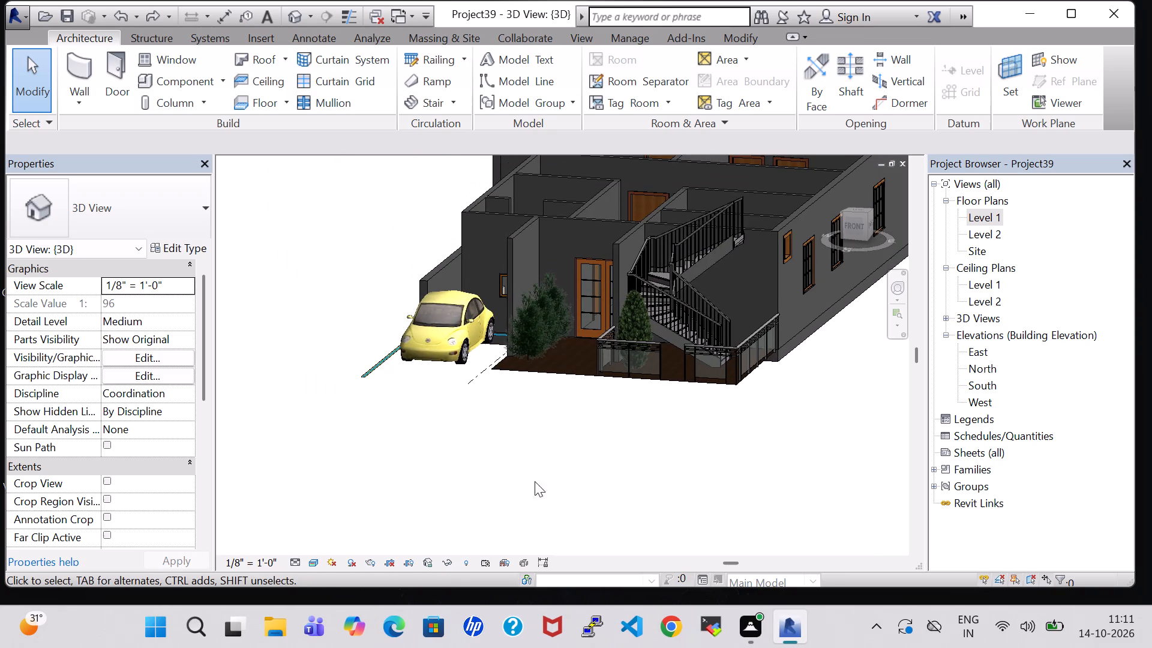
middle_click_drag(521, 460, 560, 447, "shift")
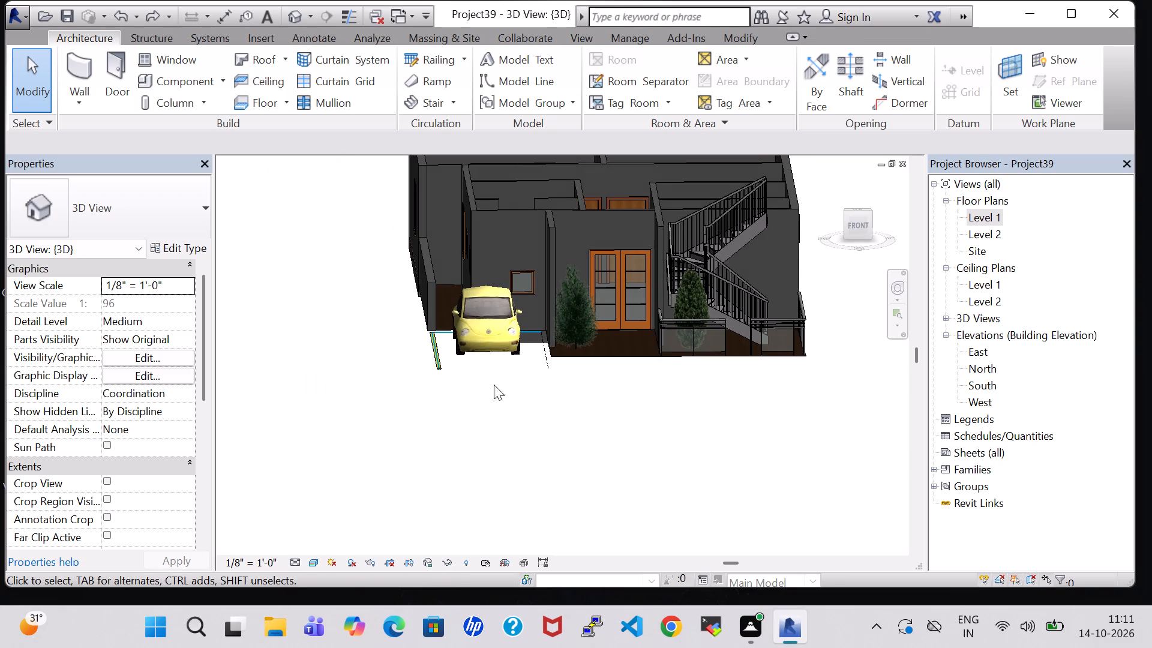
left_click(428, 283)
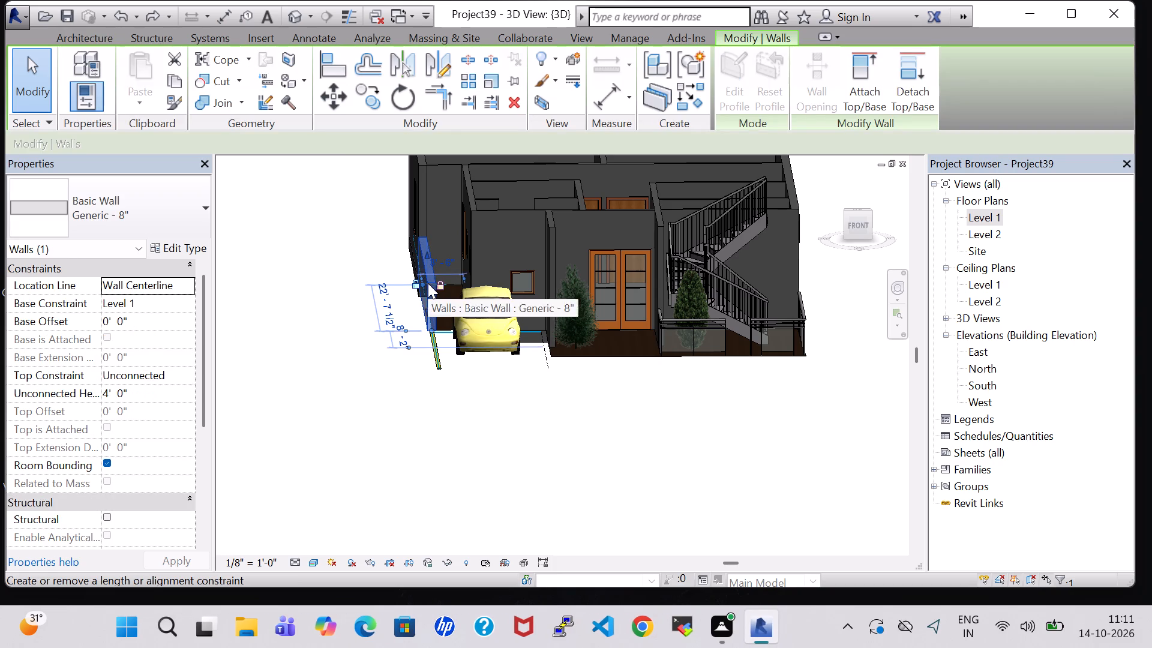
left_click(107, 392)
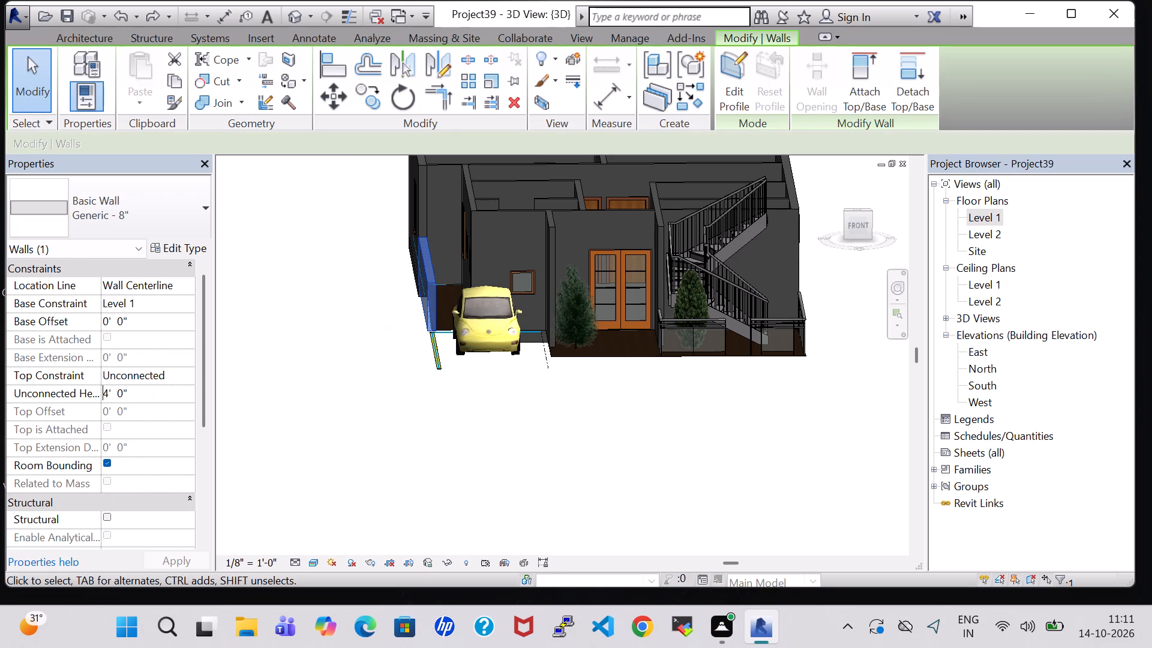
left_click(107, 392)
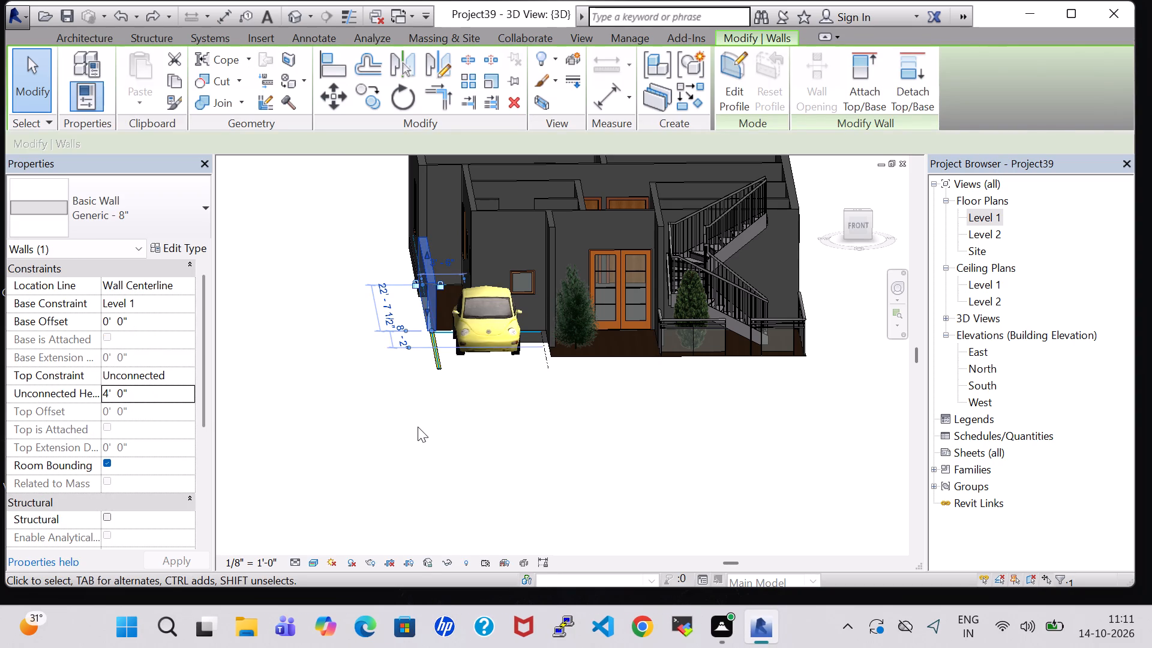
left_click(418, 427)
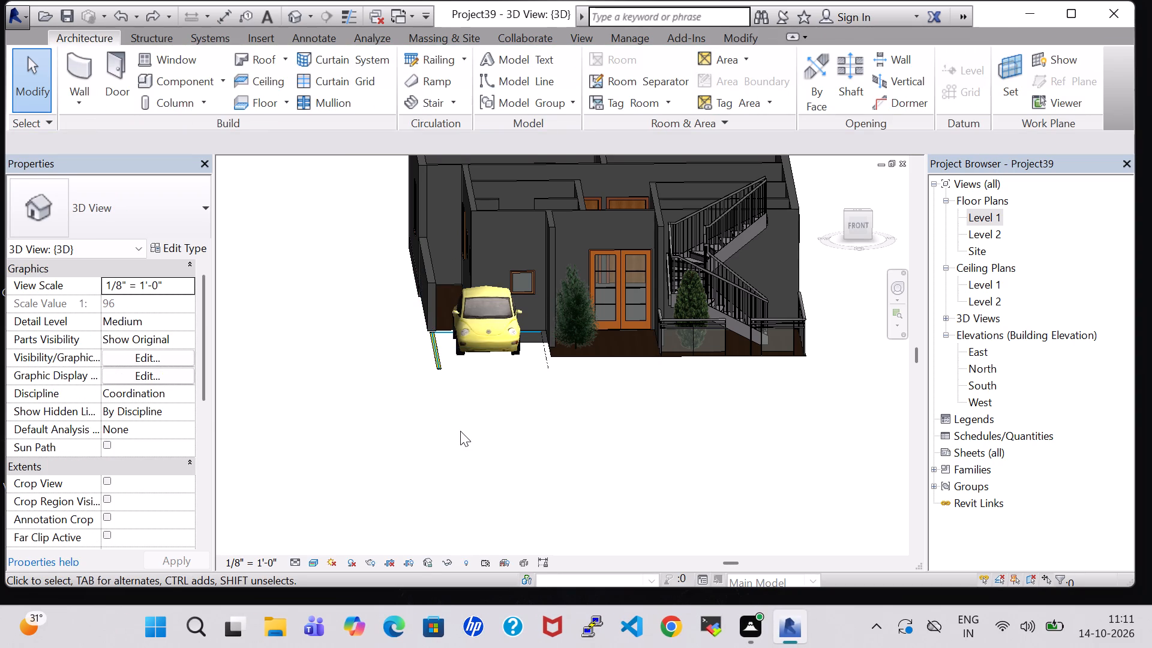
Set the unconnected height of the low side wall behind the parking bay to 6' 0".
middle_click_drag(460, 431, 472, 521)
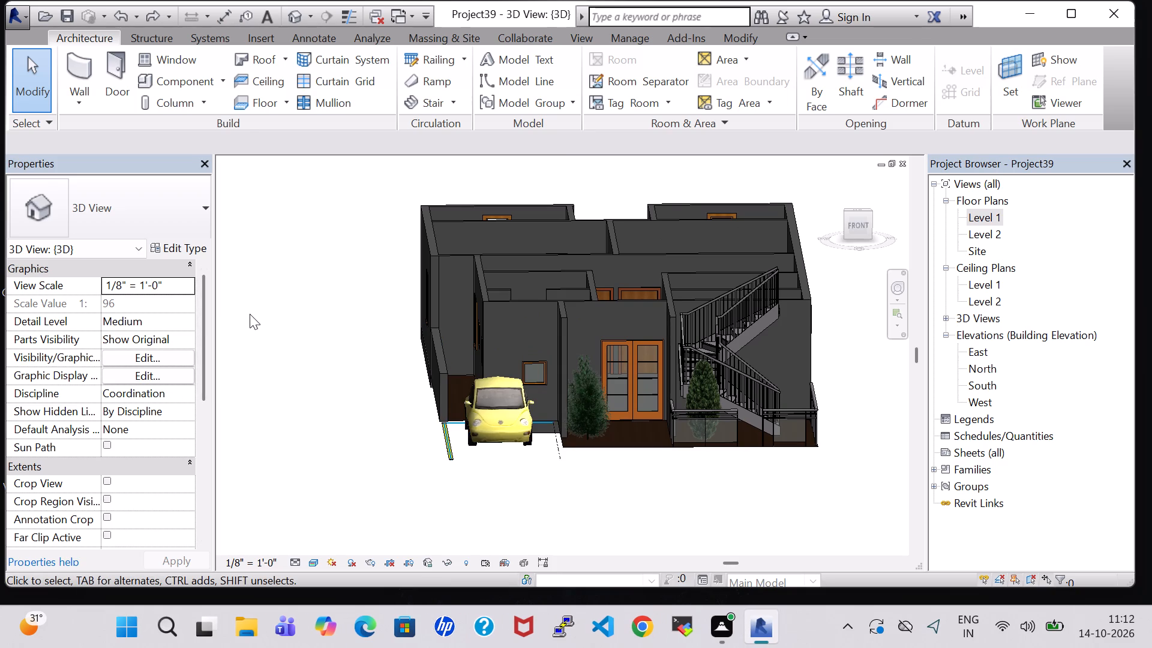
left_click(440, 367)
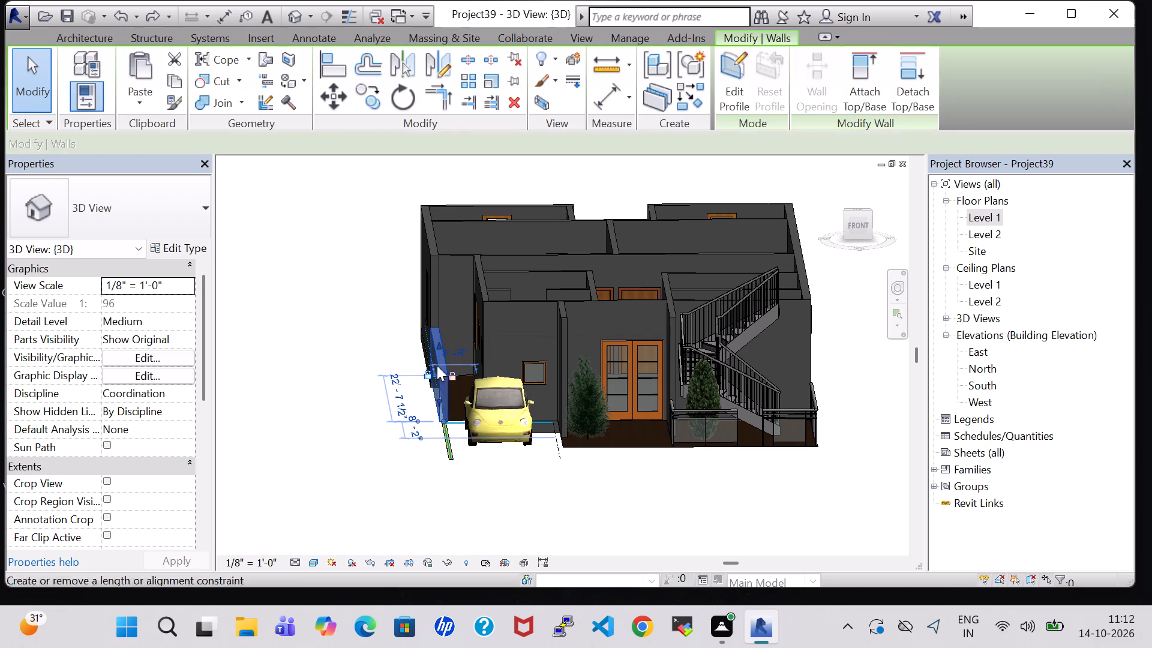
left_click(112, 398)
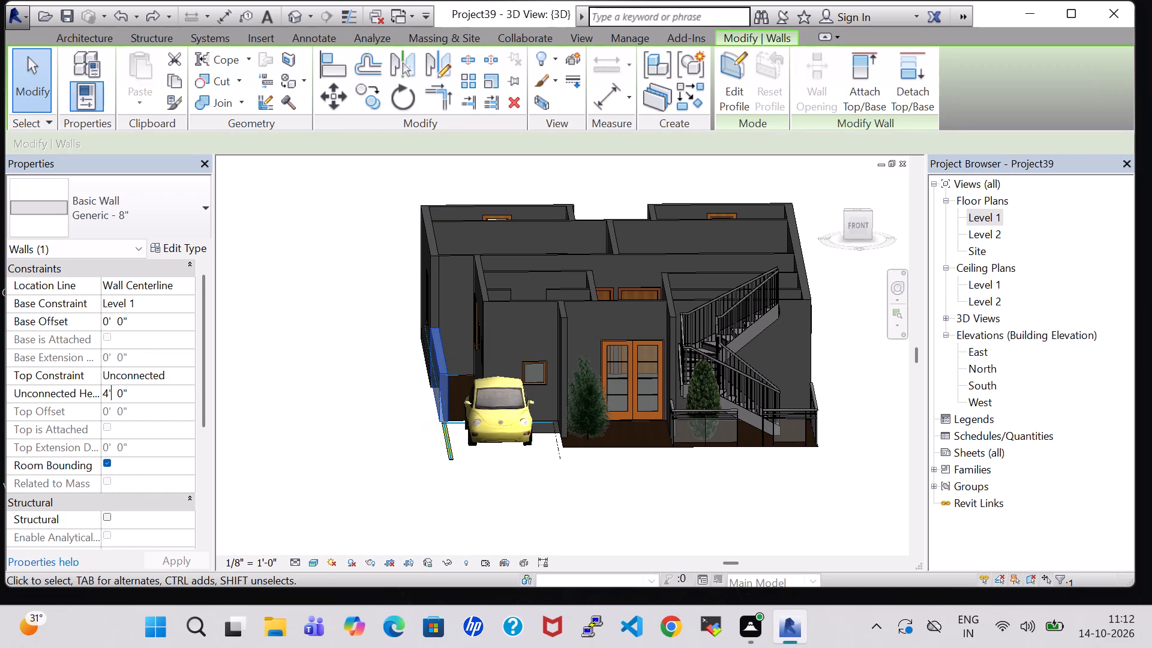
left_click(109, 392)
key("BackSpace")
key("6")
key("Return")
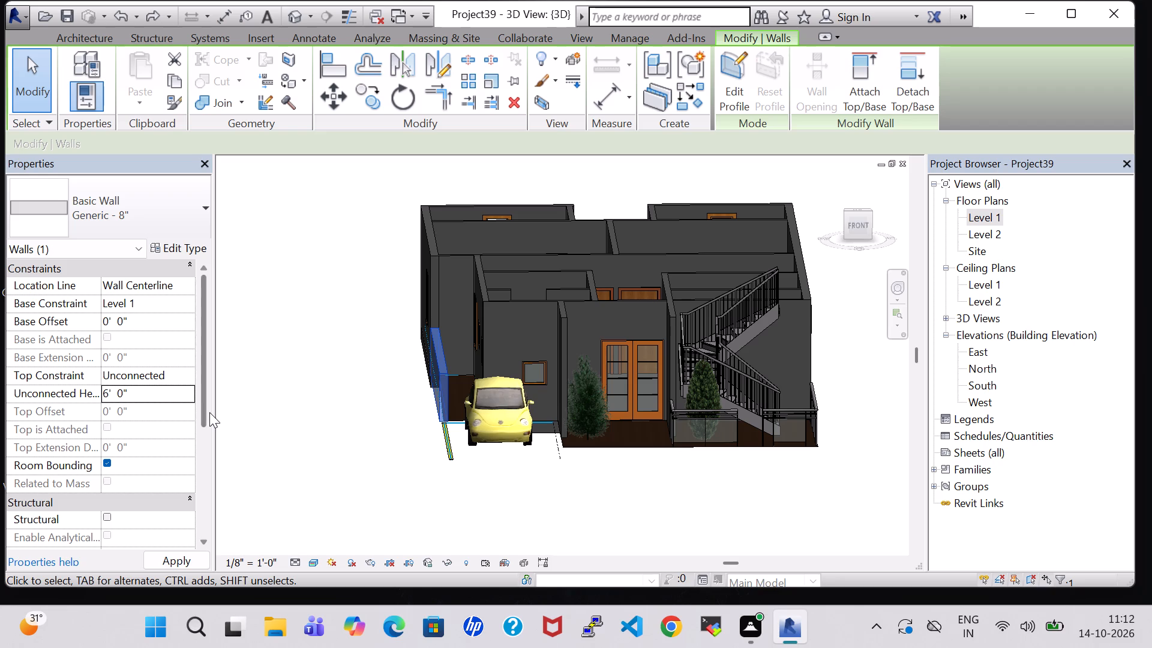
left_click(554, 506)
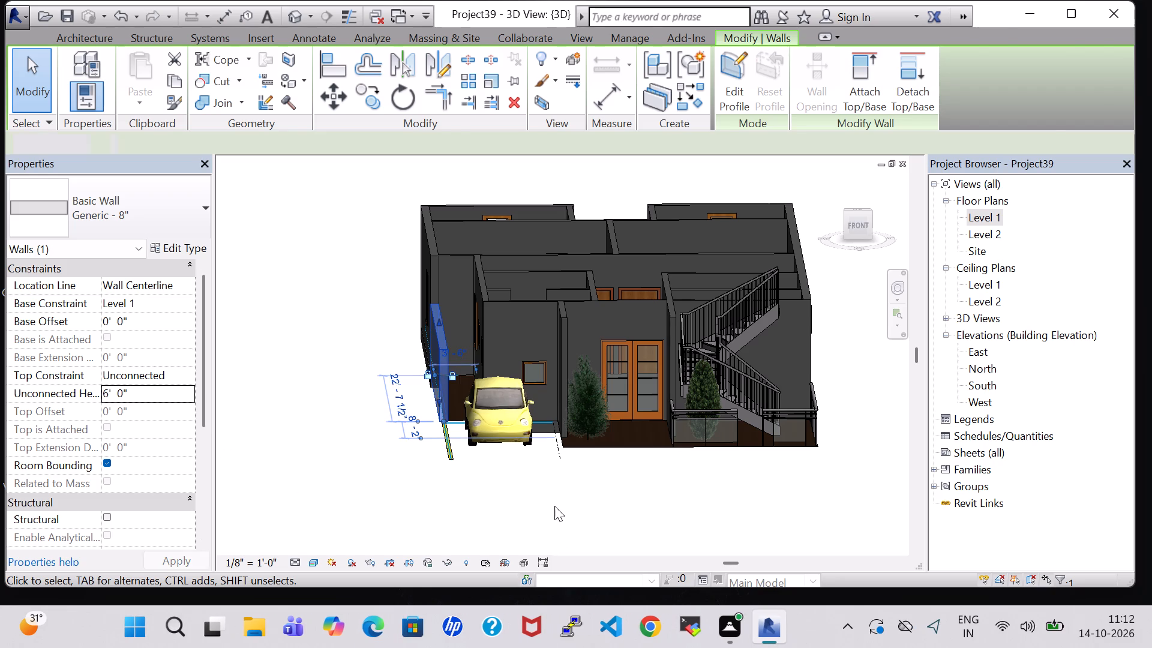
Set the unconnected height of the low side wall behind the parking bay to 5' 0".
middle_click_drag(556, 499, 508, 487, "shift")
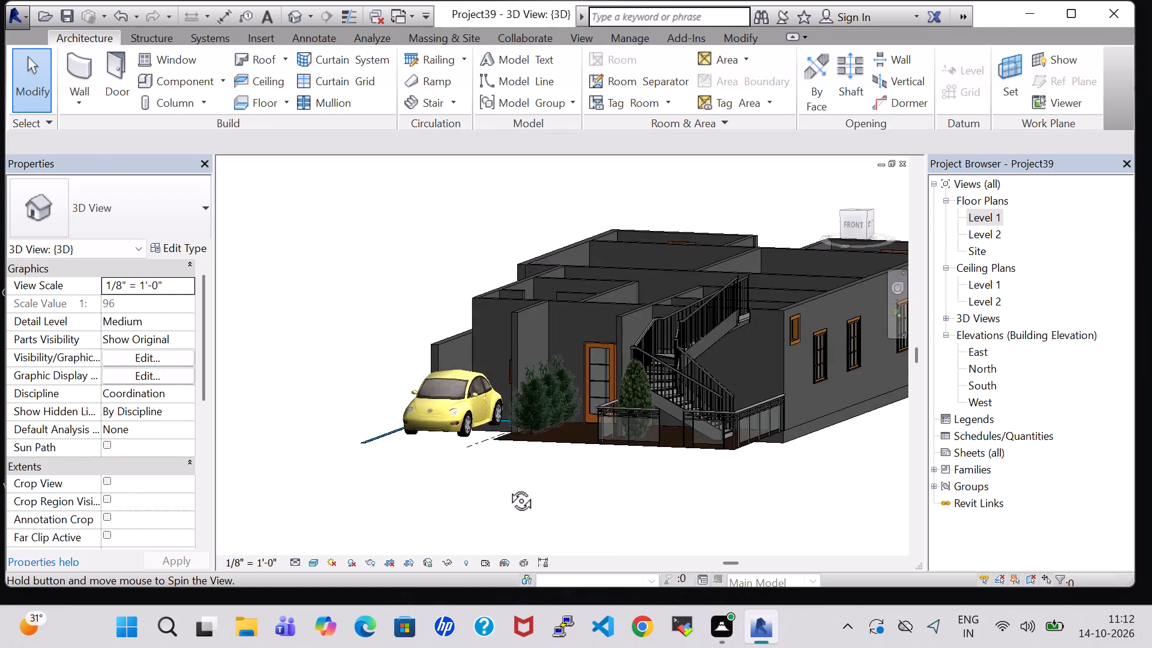
middle_click_drag(508, 487, 559, 476, "shift")
middle_click_drag(518, 469, 509, 527, "shift")
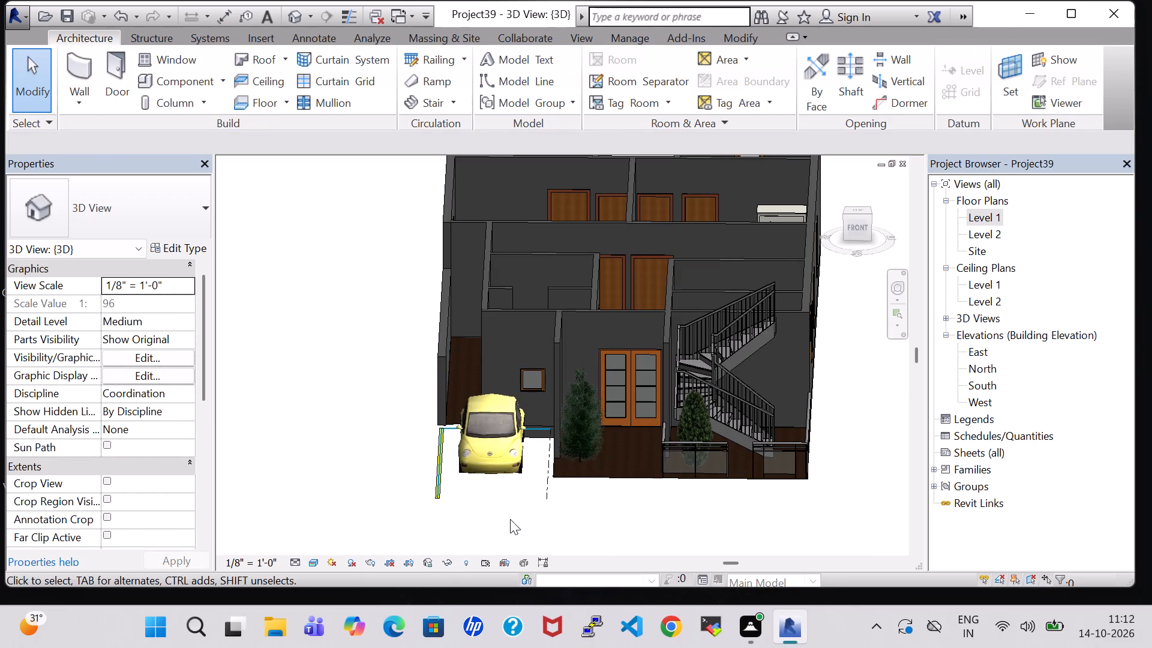
left_click(443, 341)
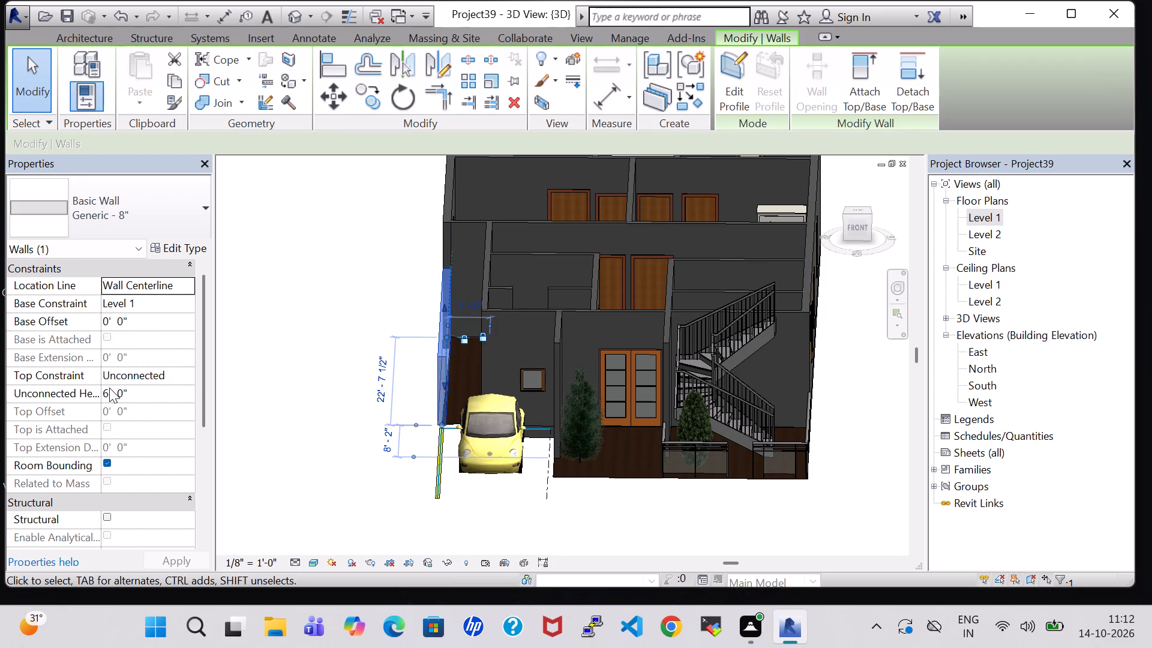
left_click(109, 388)
key("BackSpace")
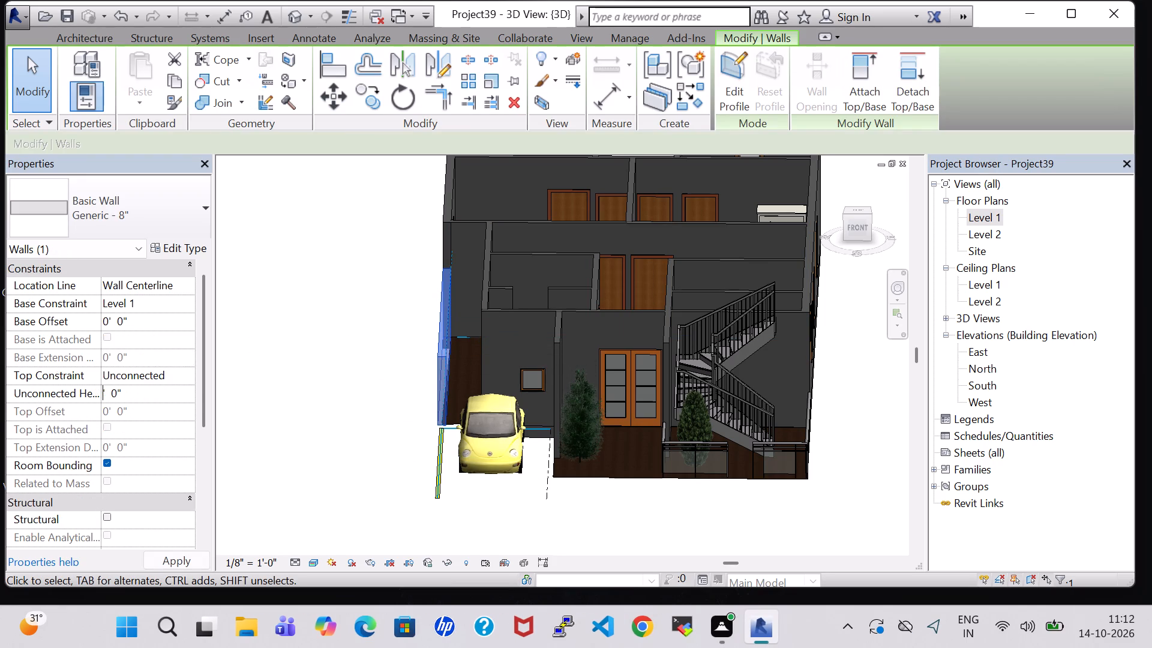
key("5")
key("Return")
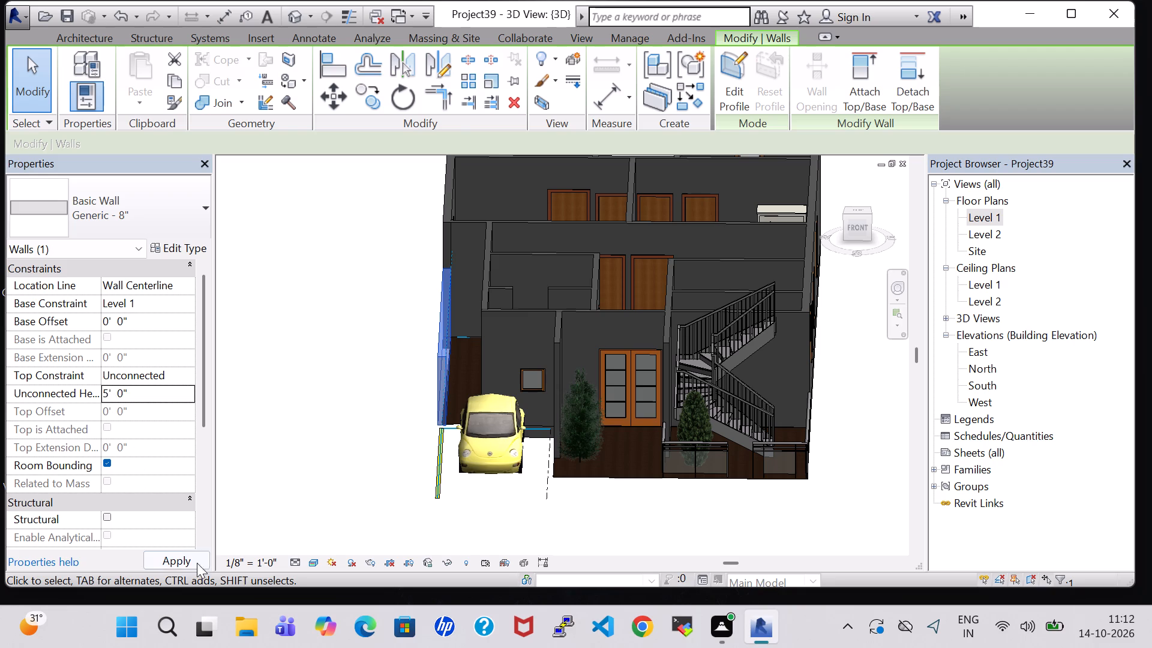
left_click(403, 452)
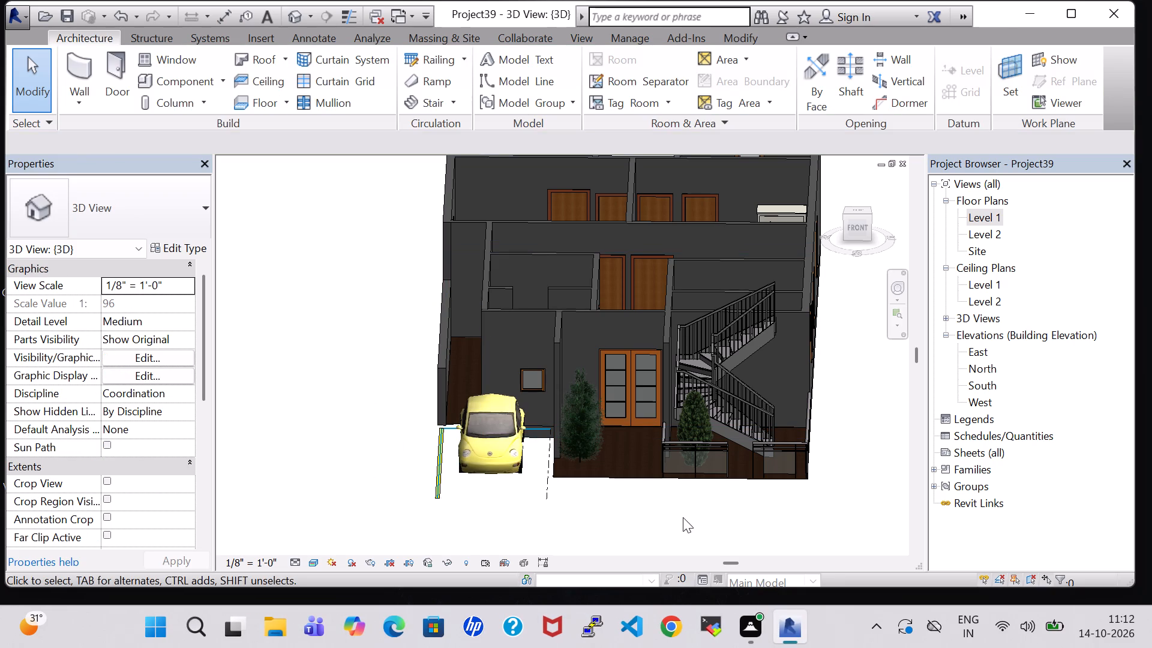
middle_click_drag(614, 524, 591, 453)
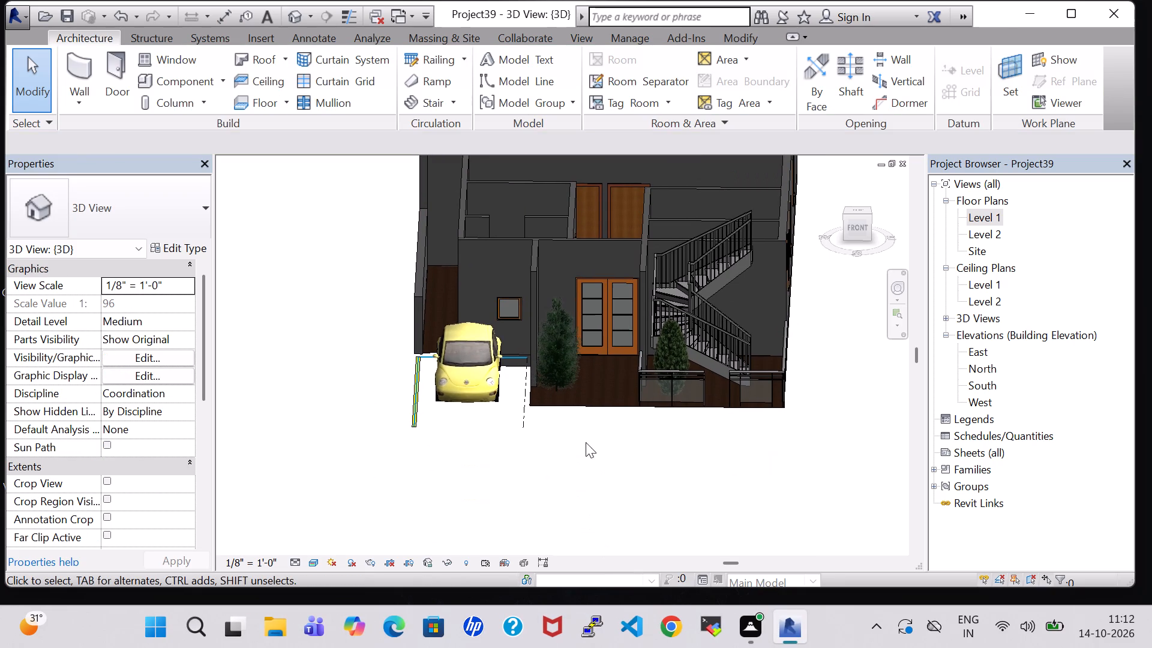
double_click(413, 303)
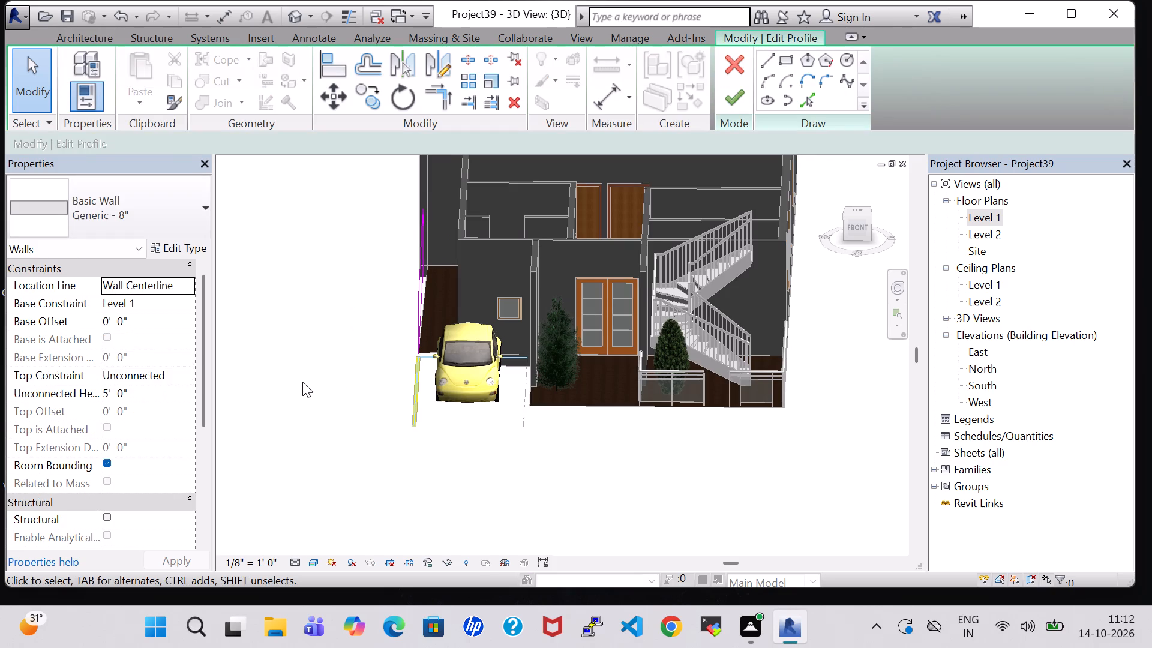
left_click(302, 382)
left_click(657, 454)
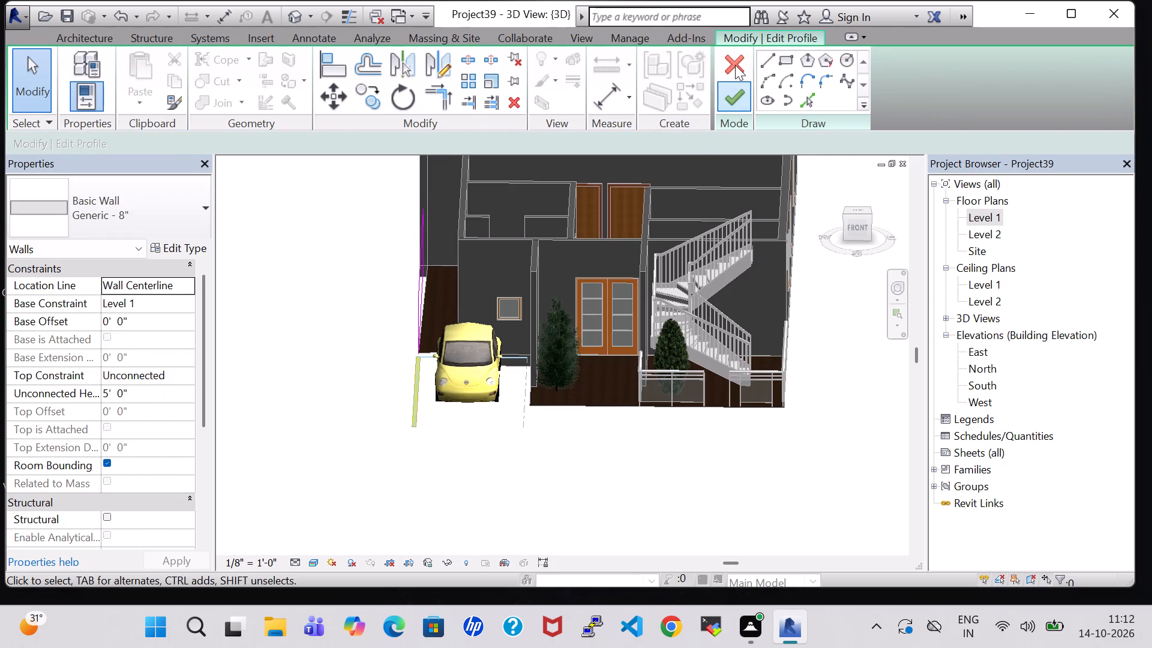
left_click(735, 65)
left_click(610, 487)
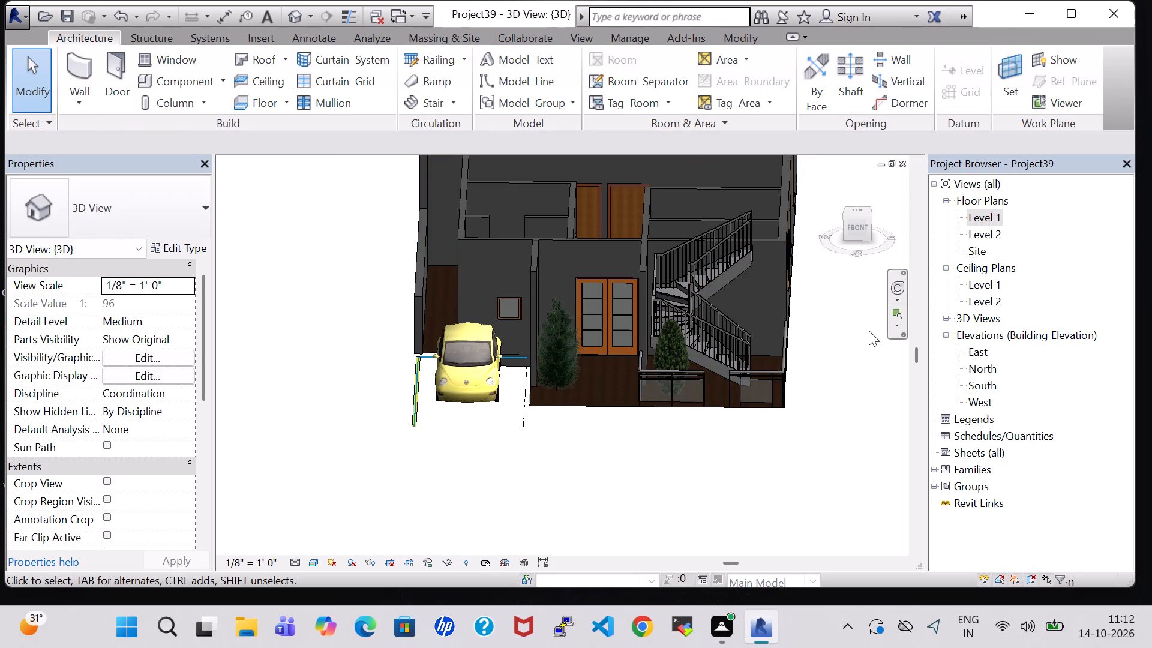
Nudge the RPC Beetle car slightly away from the house within the parking bay.
middle_click_drag(830, 274, 835, 349, "shift")
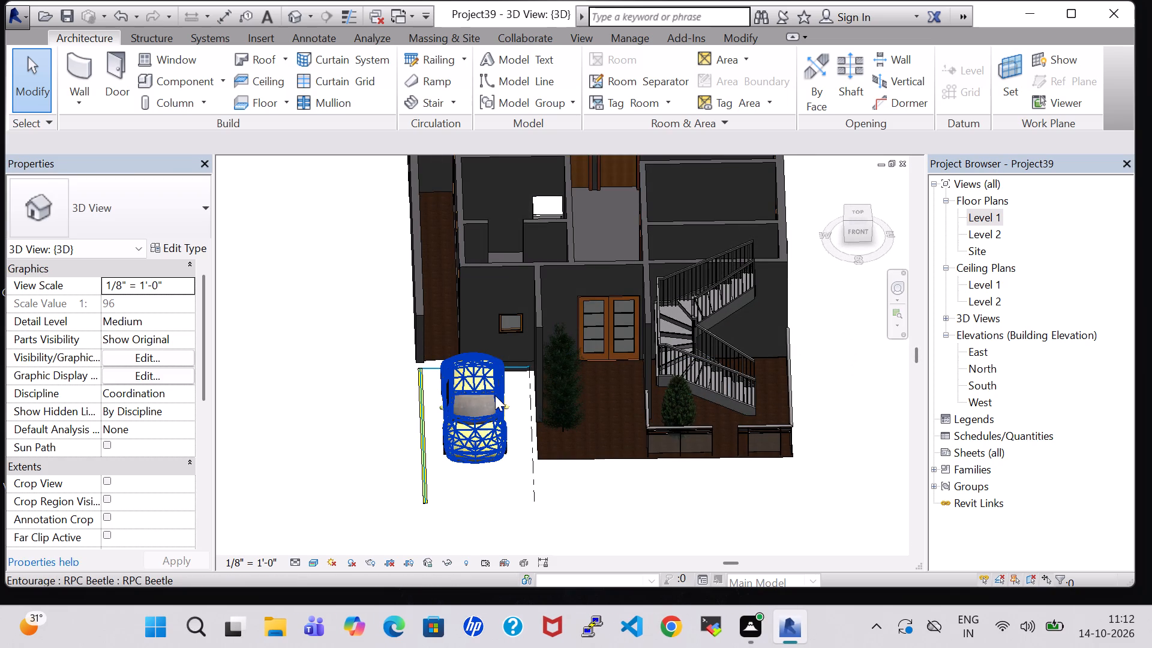
left_click(495, 395)
key("Down")
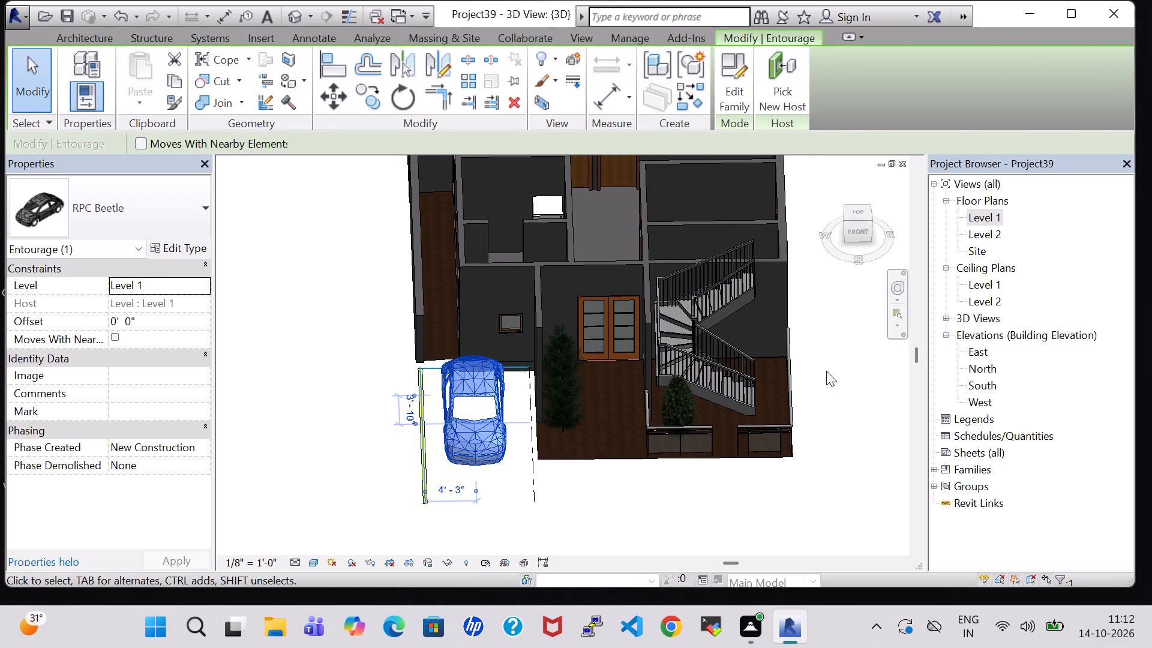
left_click(845, 372)
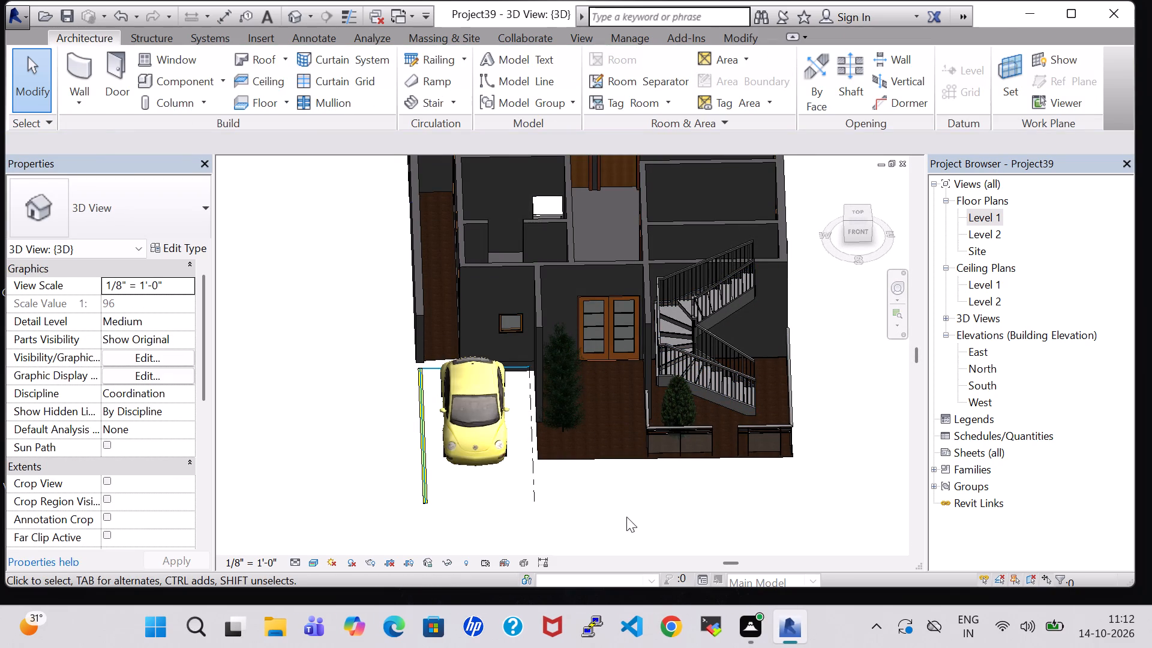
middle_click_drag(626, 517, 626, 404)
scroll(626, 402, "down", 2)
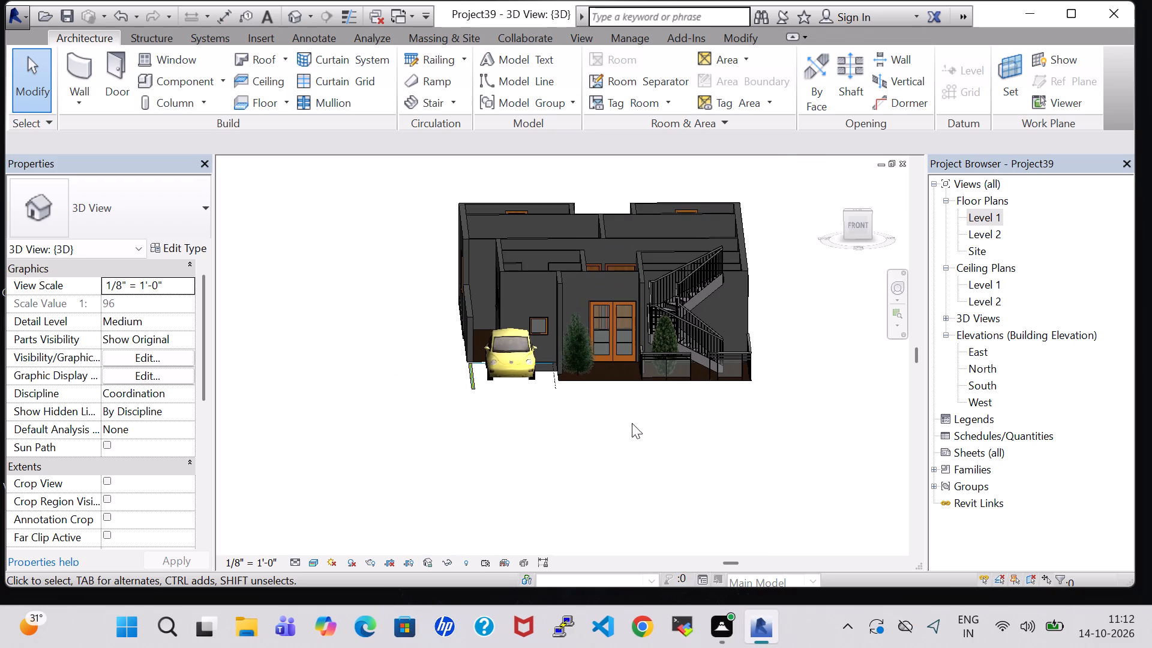
On the Level 1 plan, place three more White Pine - 6' trees in a row along the side passage beside the dining area and kitchen.
middle_click_drag(634, 460, 634, 425)
middle_click_drag(634, 418, 644, 453, "shift")
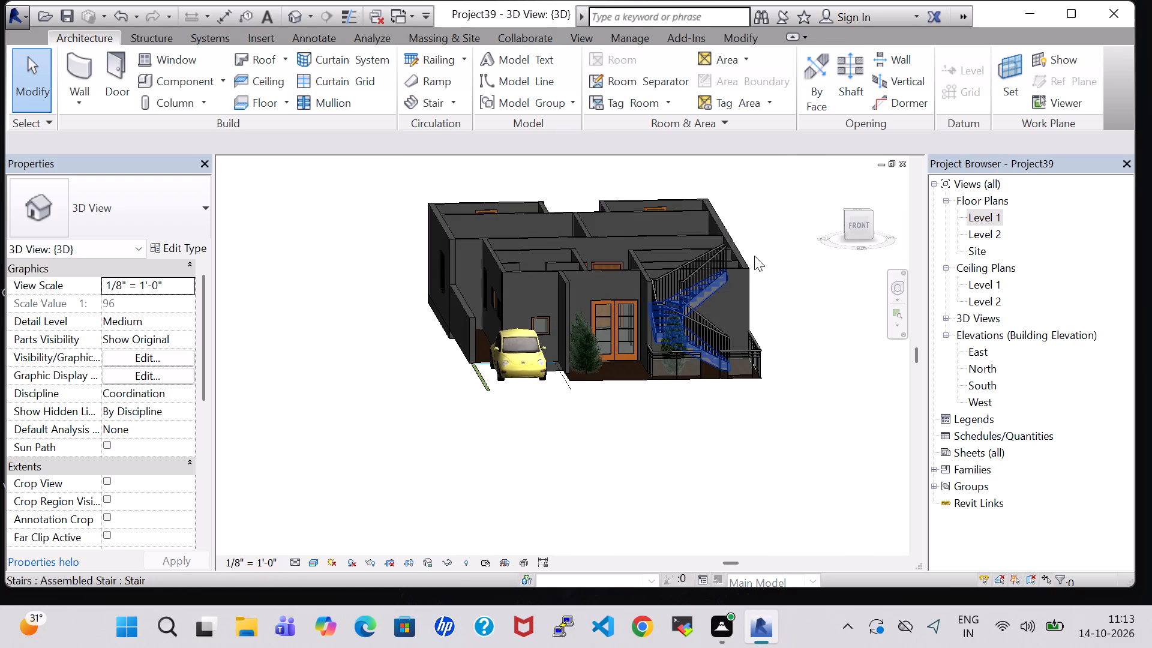
double_click(989, 221)
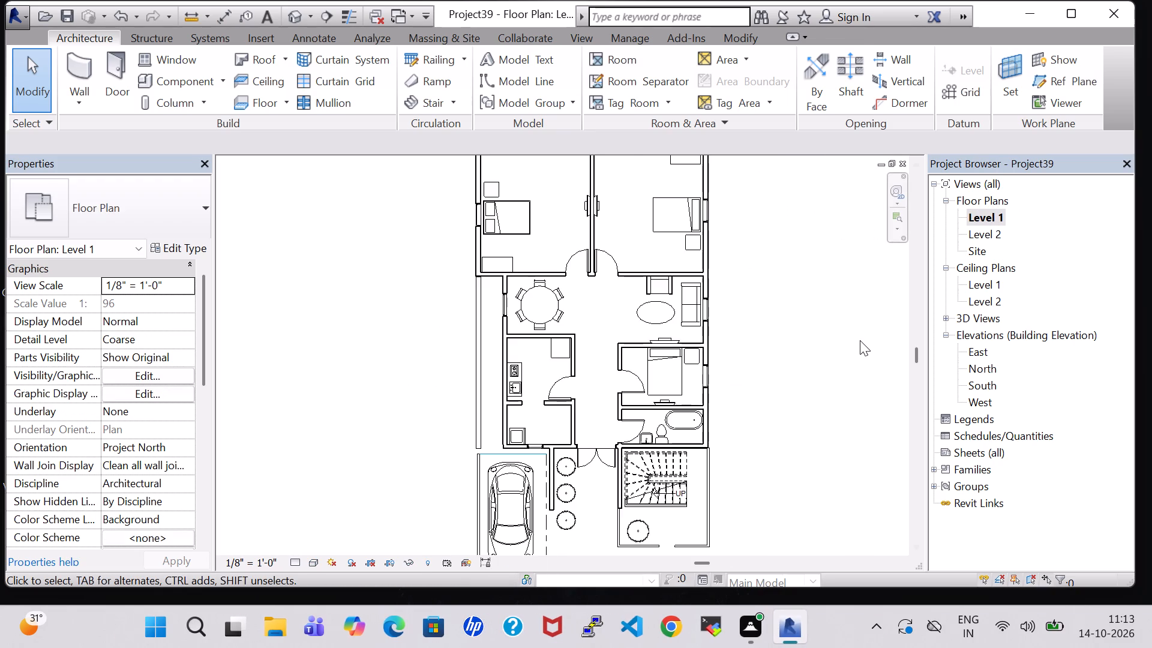
scroll(860, 344, "down", 1)
left_click(613, 467)
right_click(613, 467)
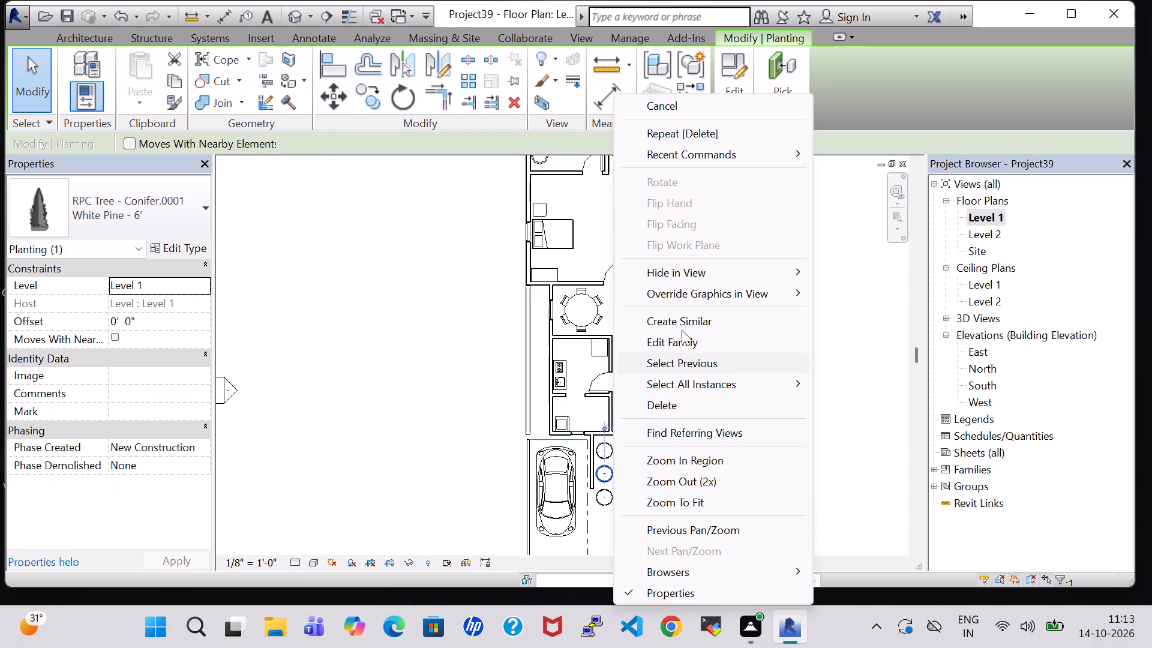
left_click(691, 325)
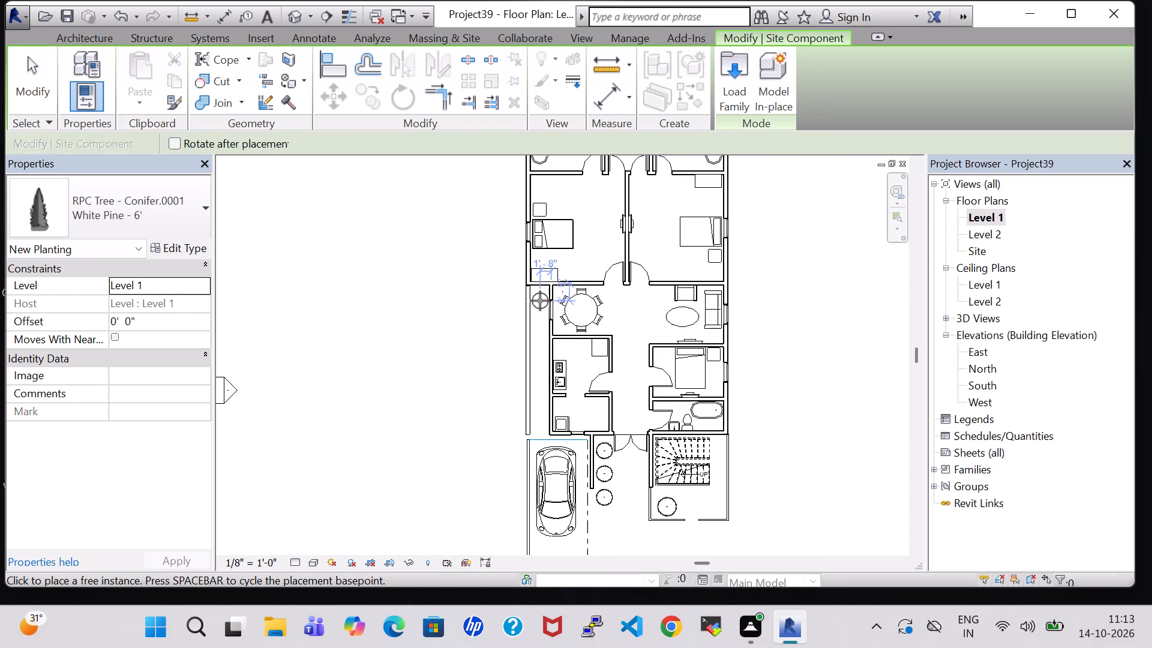
scroll(539, 297, "up", 3)
left_click(541, 296)
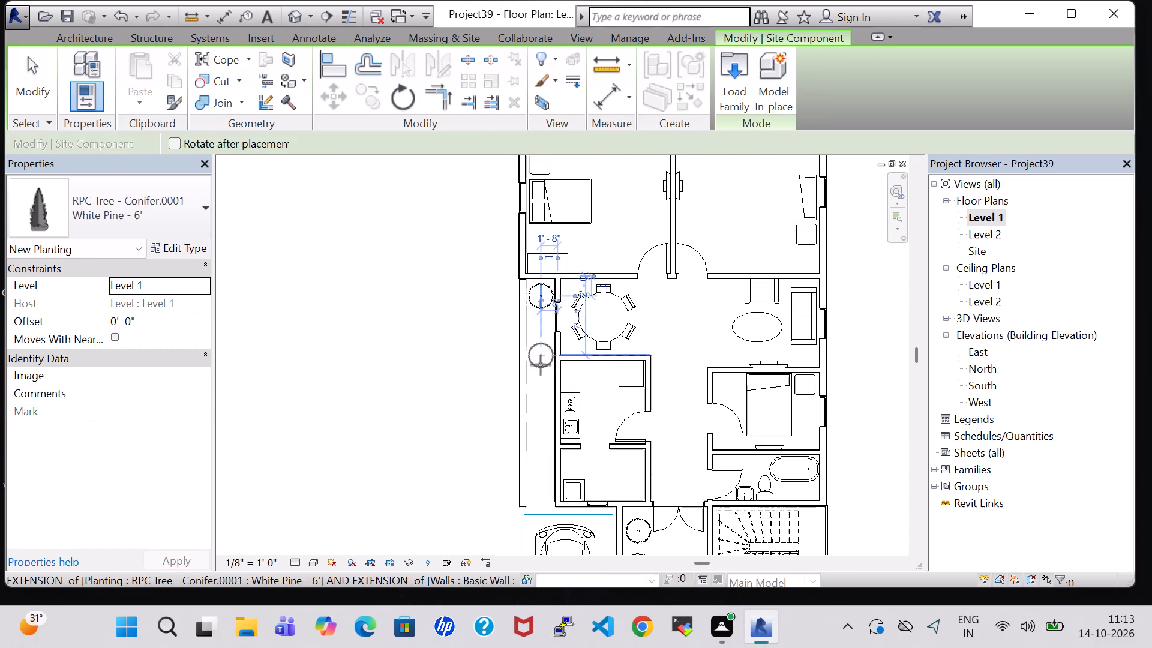
left_click(541, 385)
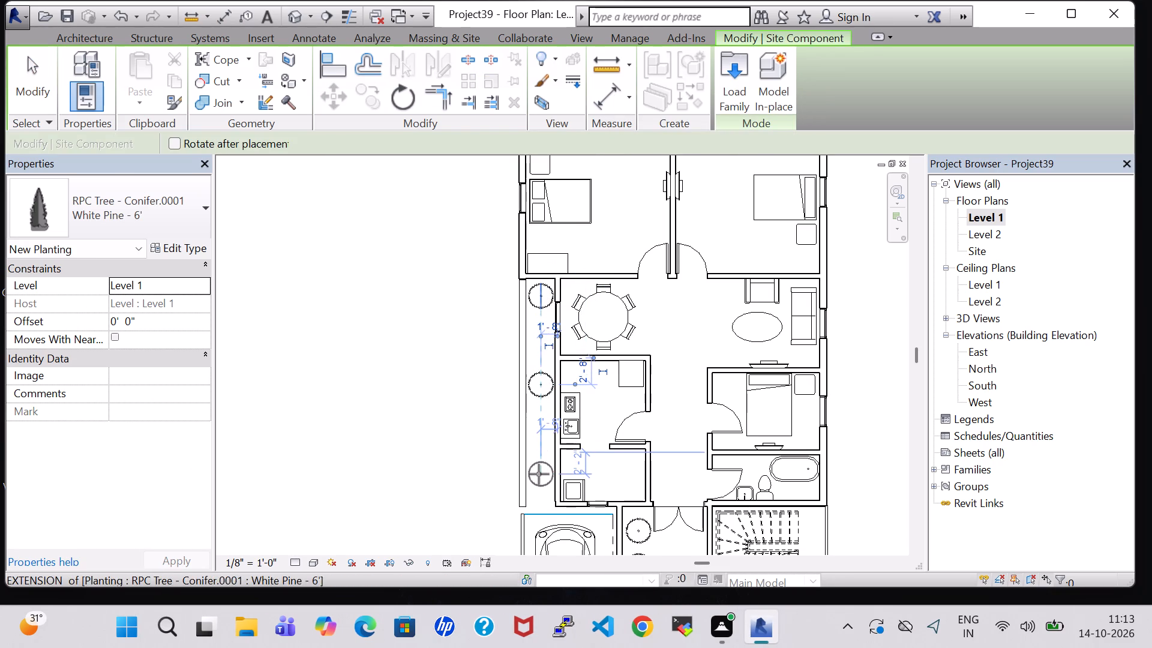
left_click(539, 474)
key("Escape")
key("Escape")
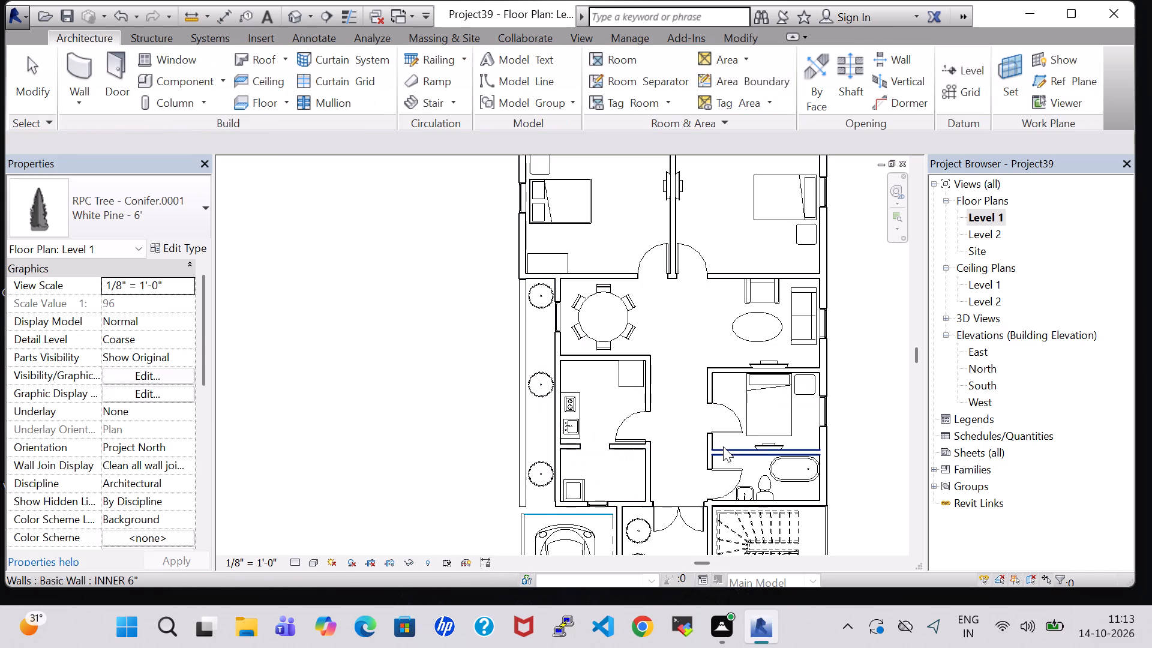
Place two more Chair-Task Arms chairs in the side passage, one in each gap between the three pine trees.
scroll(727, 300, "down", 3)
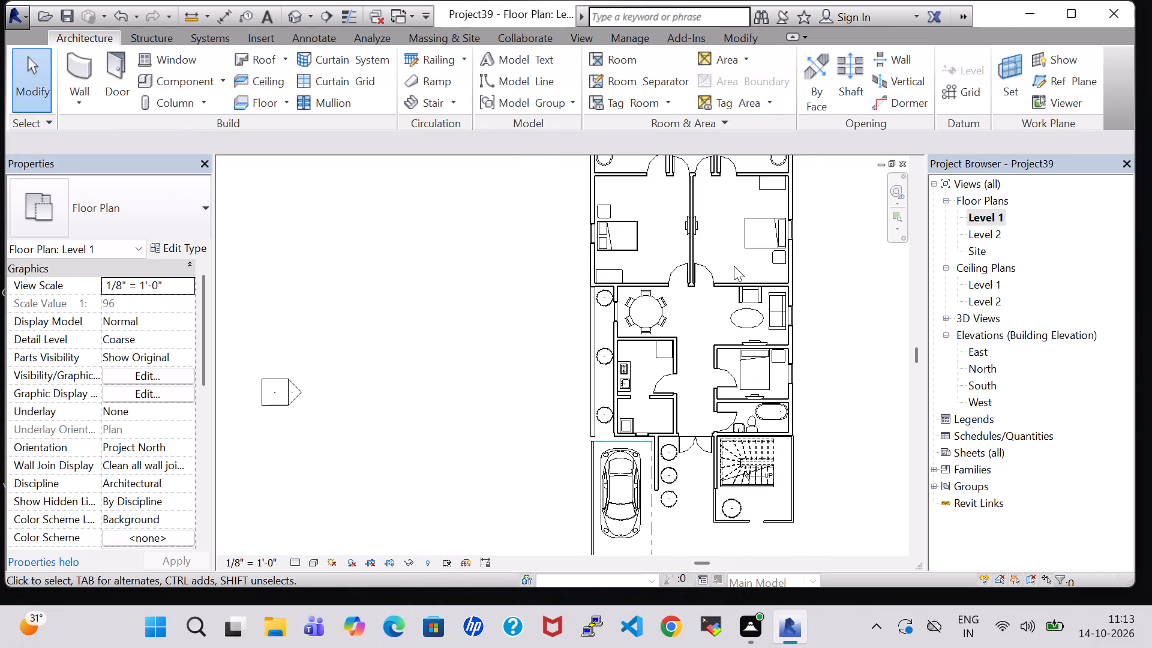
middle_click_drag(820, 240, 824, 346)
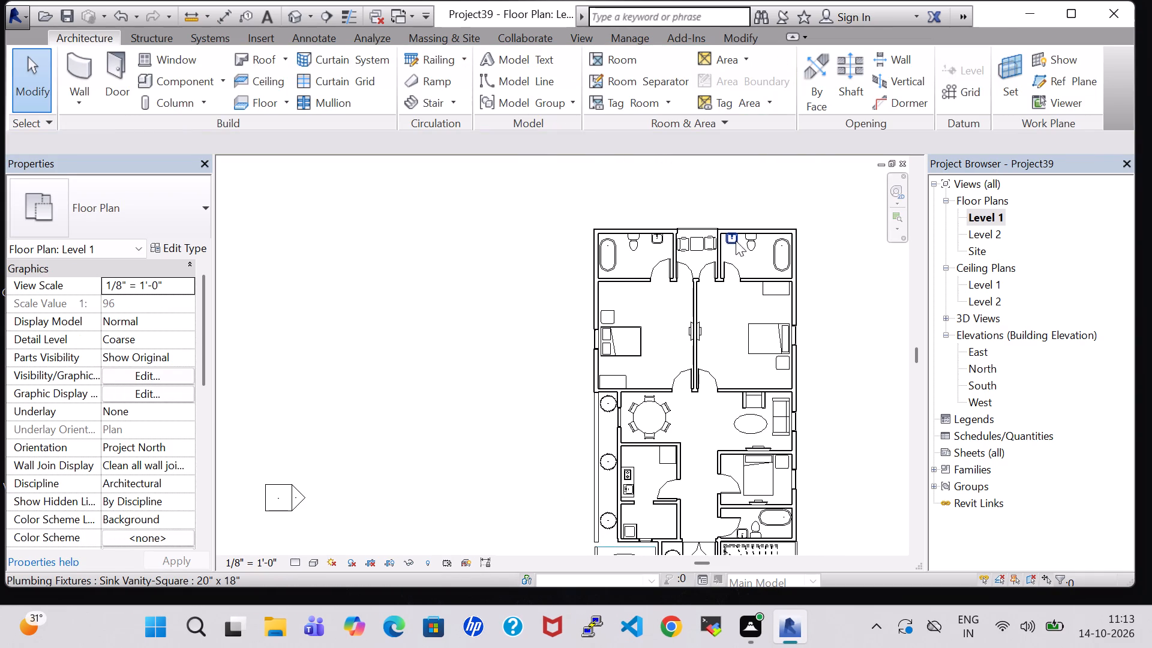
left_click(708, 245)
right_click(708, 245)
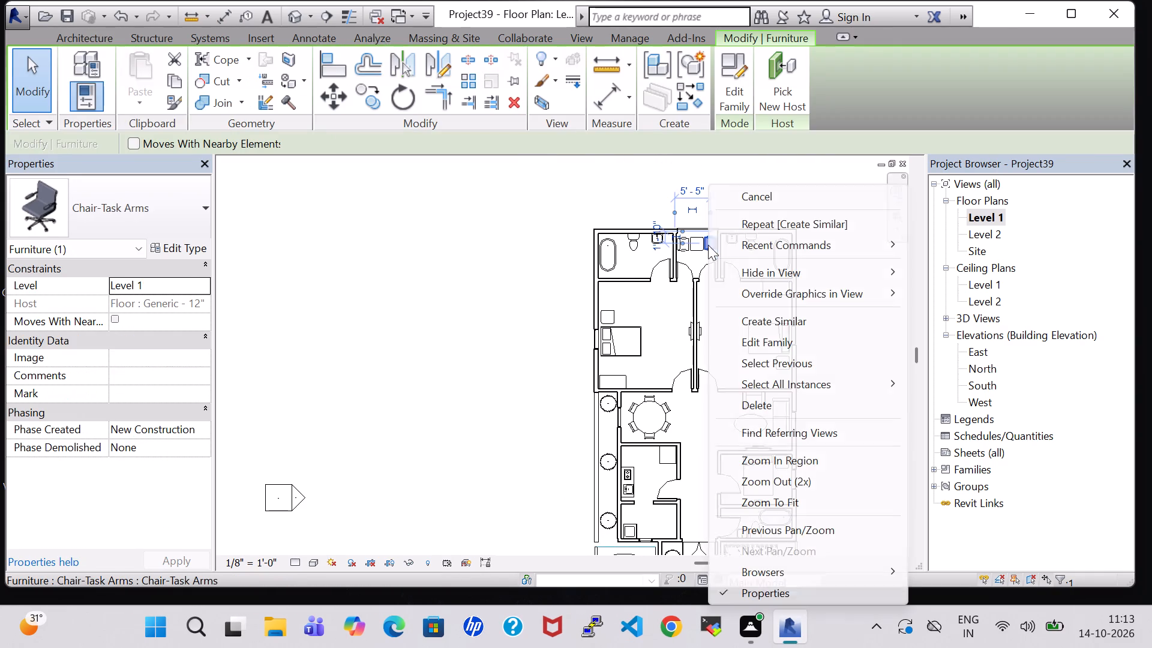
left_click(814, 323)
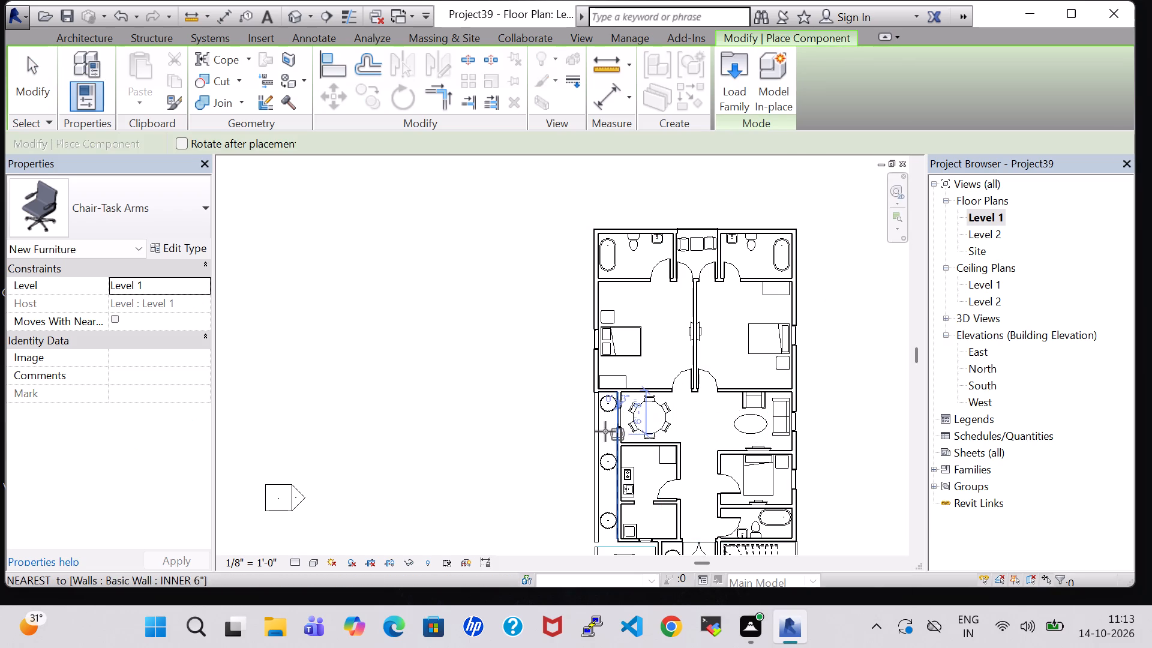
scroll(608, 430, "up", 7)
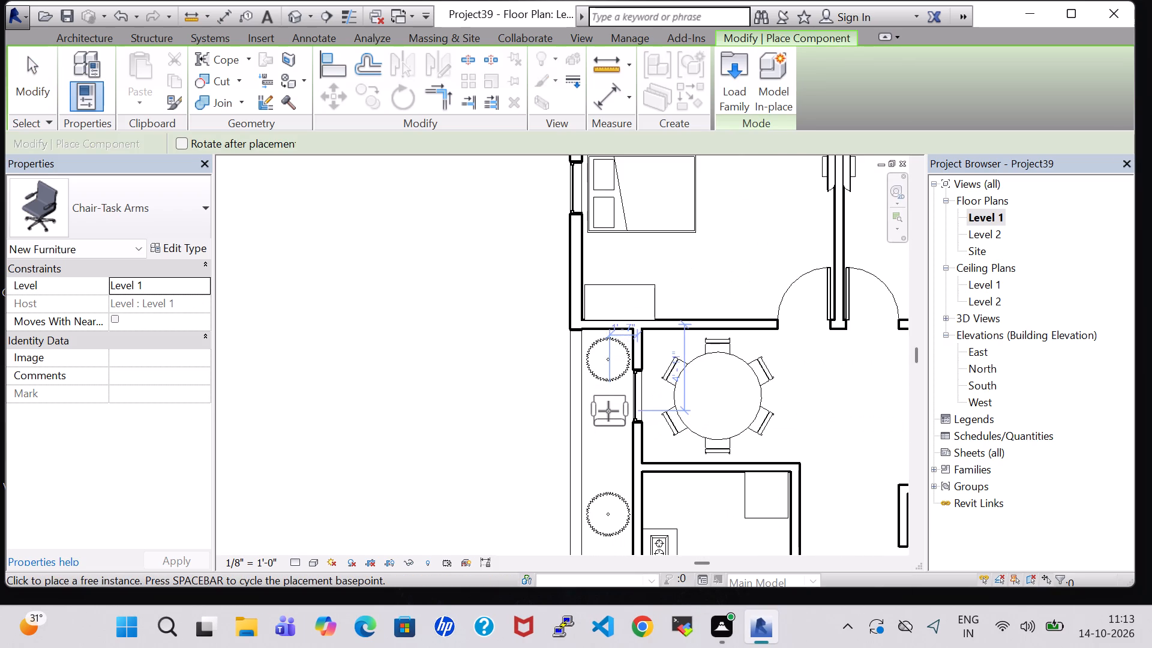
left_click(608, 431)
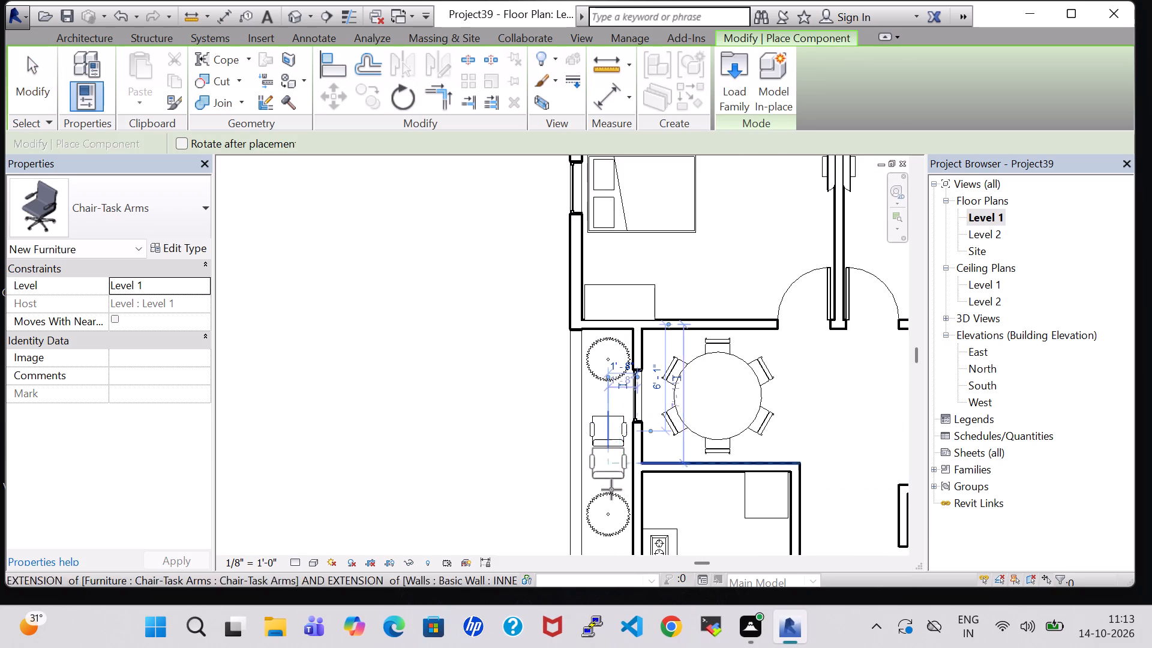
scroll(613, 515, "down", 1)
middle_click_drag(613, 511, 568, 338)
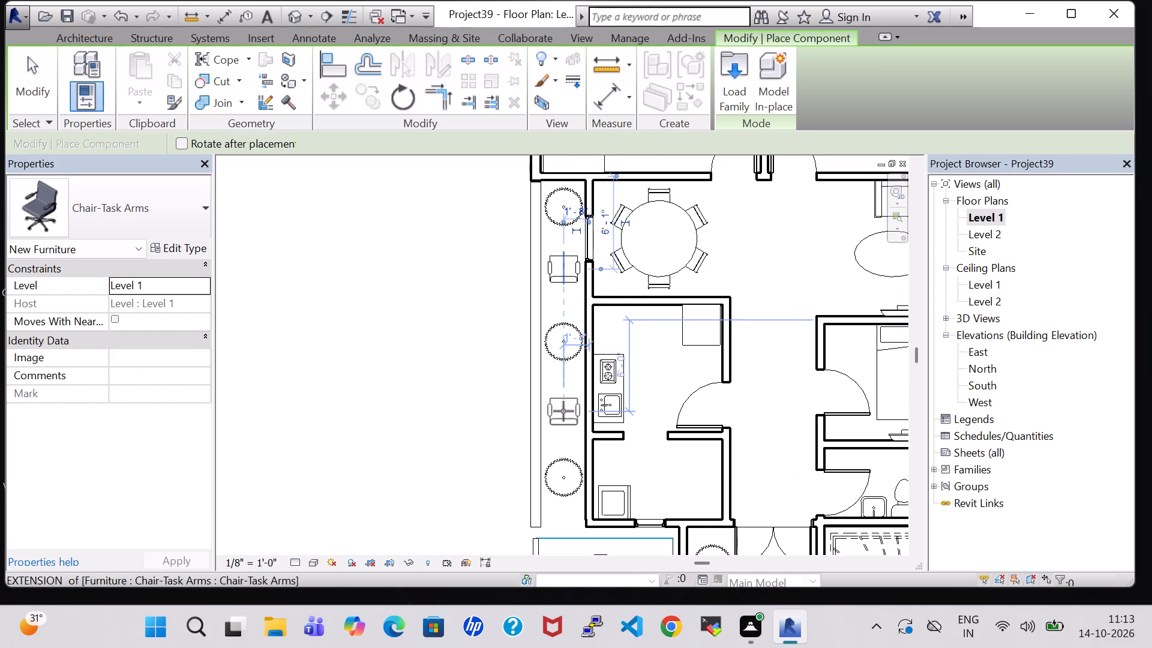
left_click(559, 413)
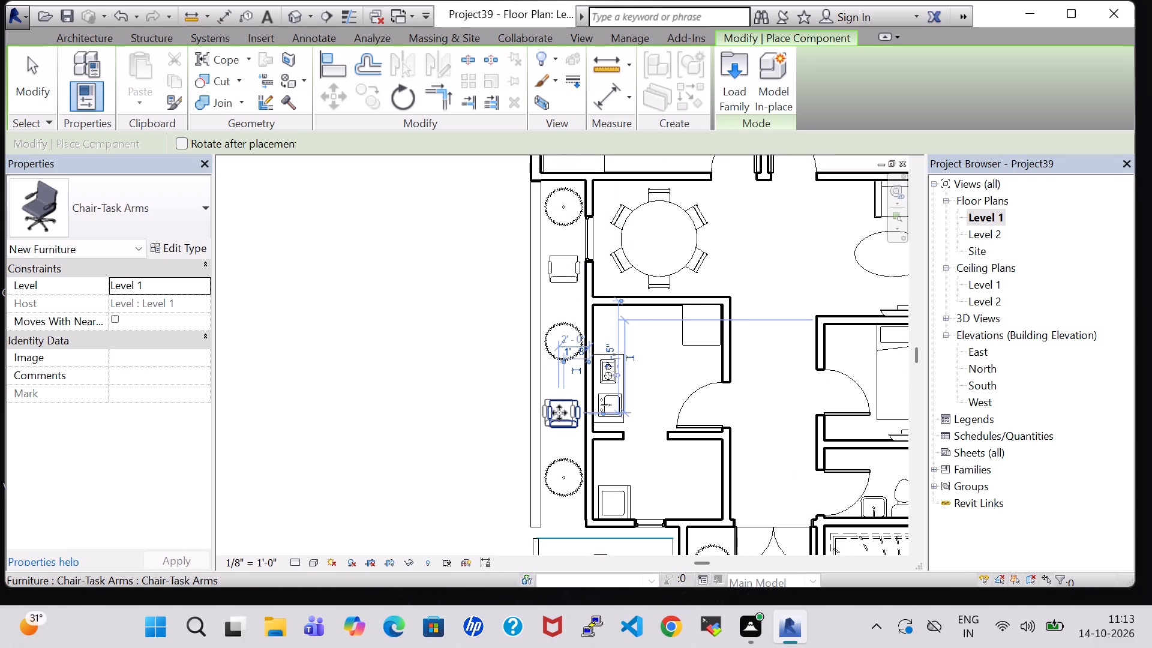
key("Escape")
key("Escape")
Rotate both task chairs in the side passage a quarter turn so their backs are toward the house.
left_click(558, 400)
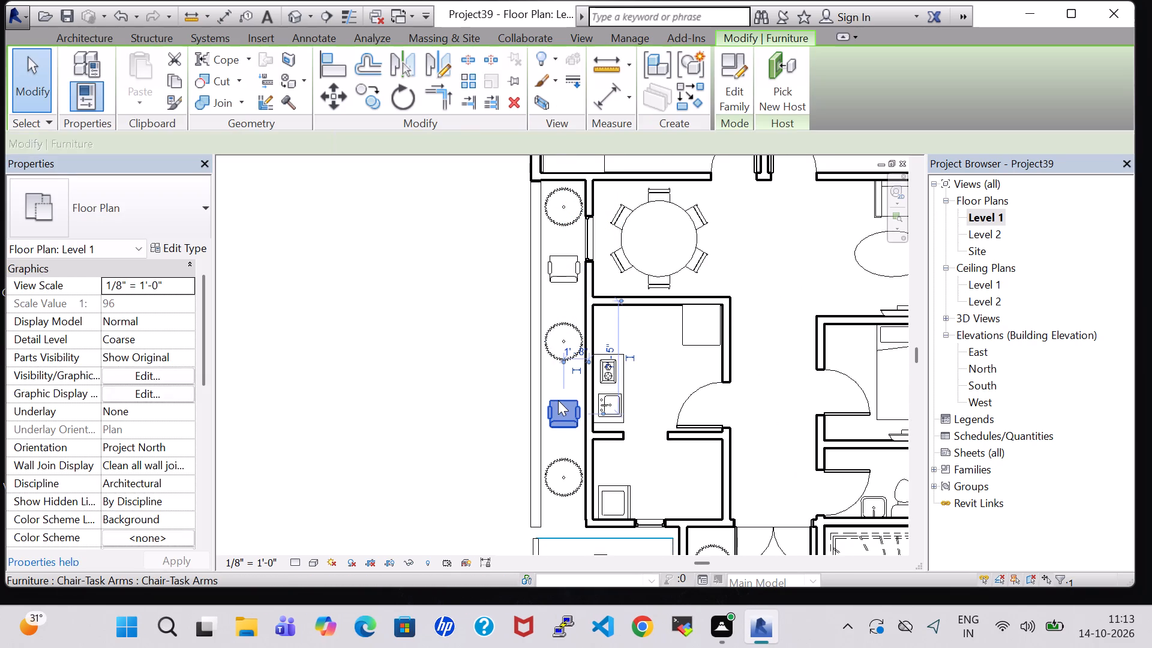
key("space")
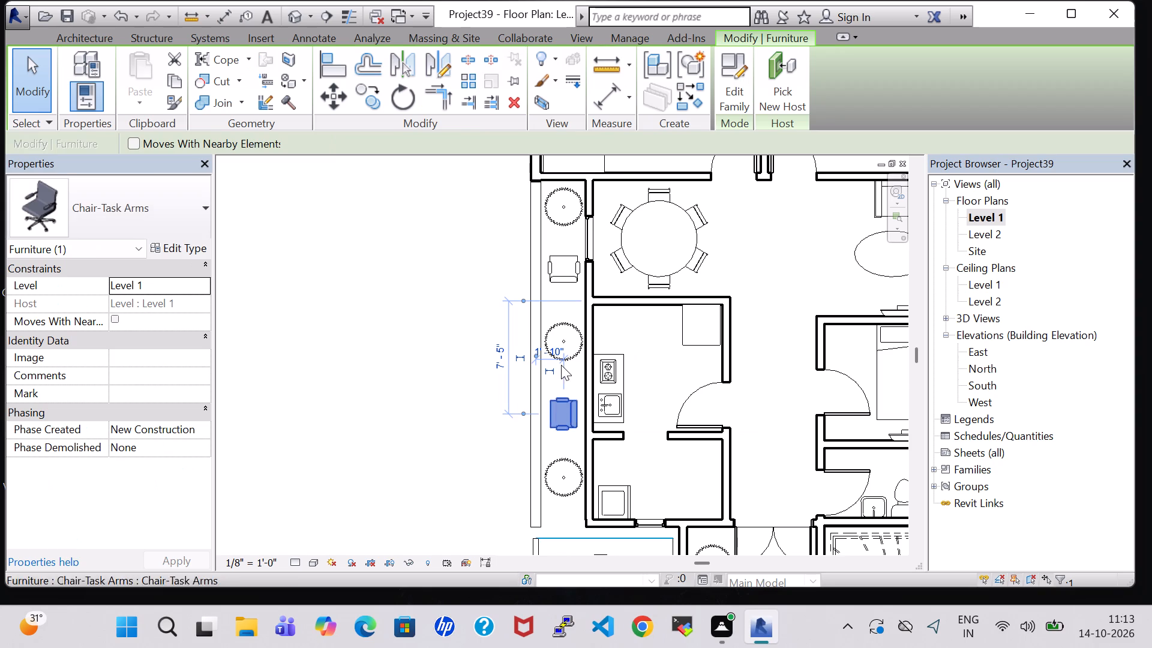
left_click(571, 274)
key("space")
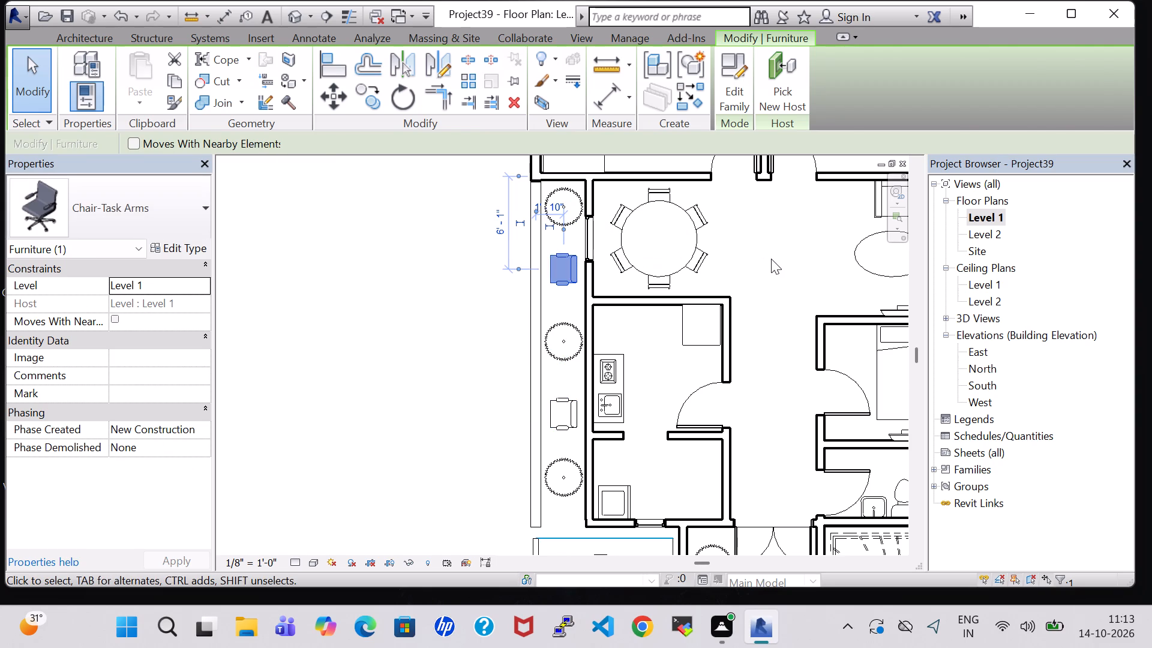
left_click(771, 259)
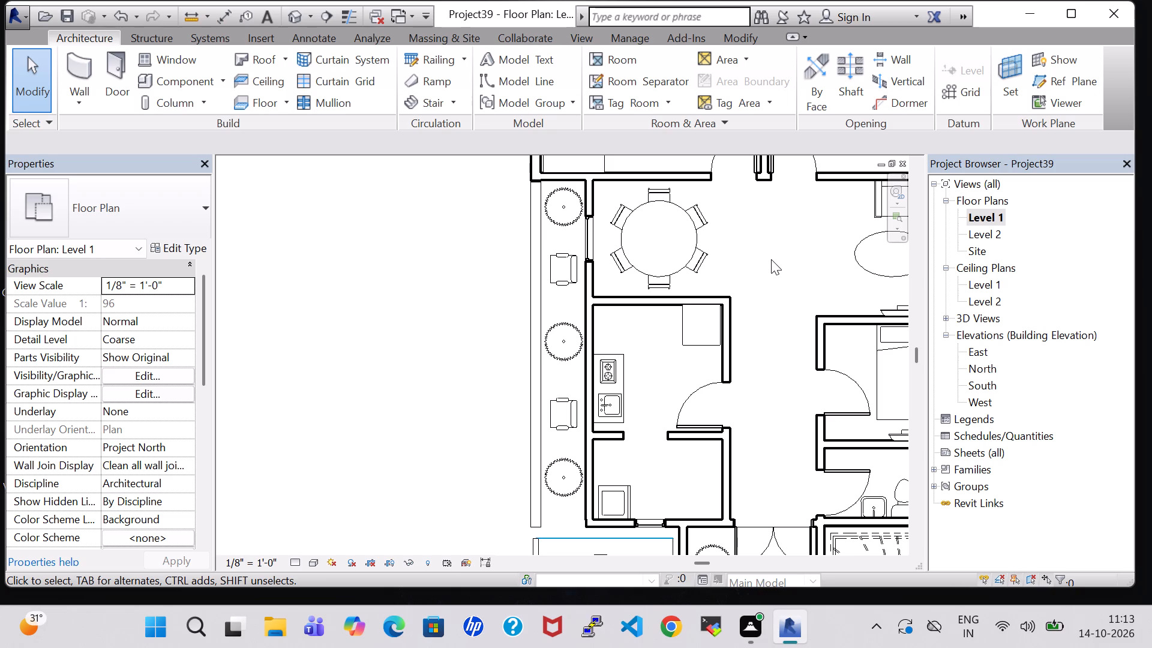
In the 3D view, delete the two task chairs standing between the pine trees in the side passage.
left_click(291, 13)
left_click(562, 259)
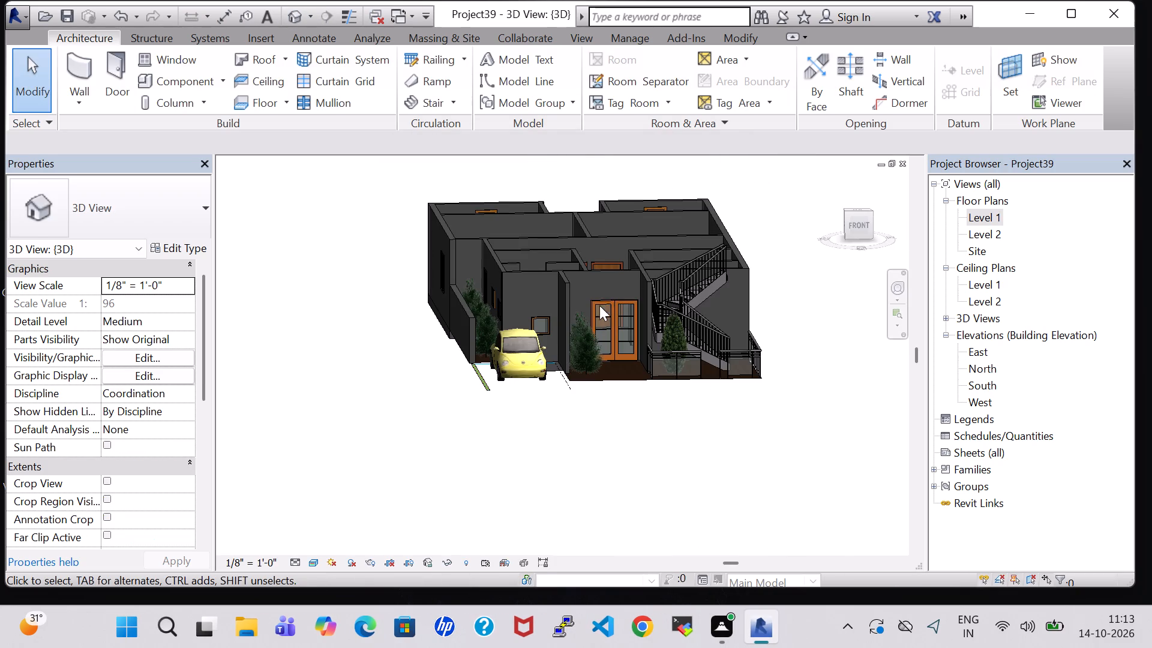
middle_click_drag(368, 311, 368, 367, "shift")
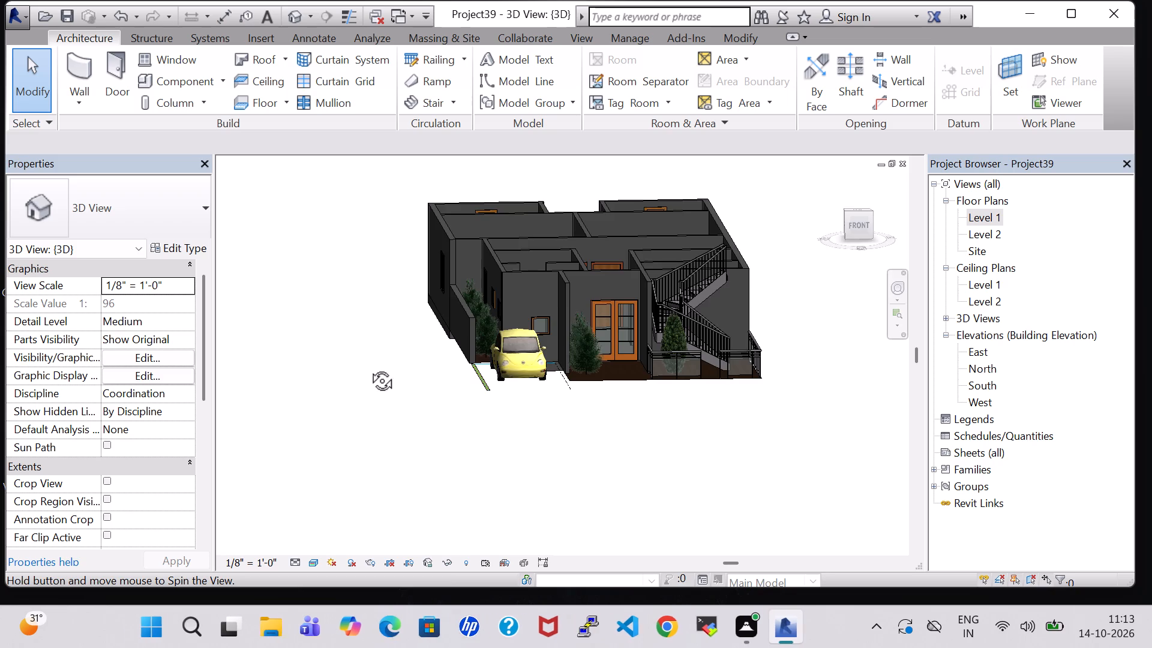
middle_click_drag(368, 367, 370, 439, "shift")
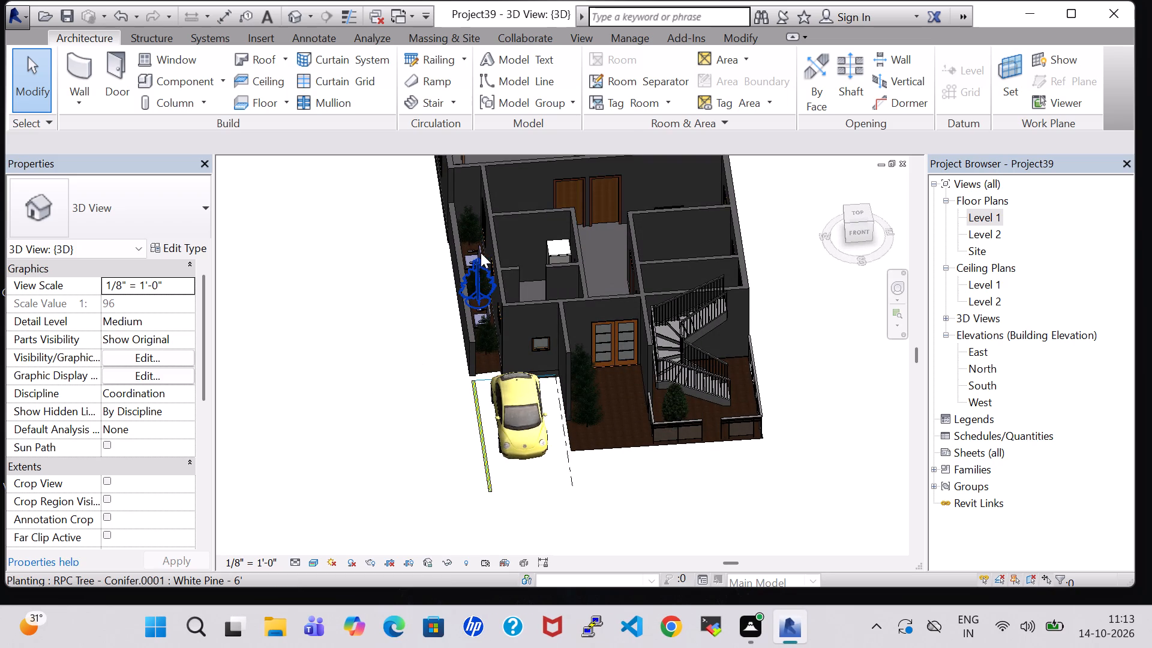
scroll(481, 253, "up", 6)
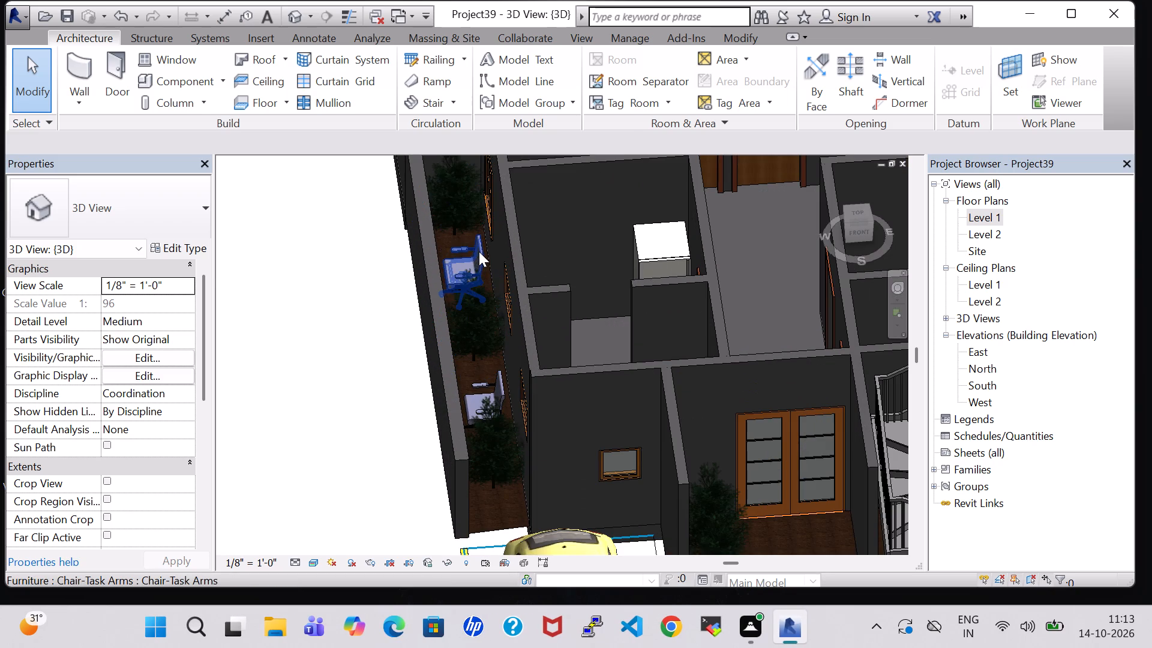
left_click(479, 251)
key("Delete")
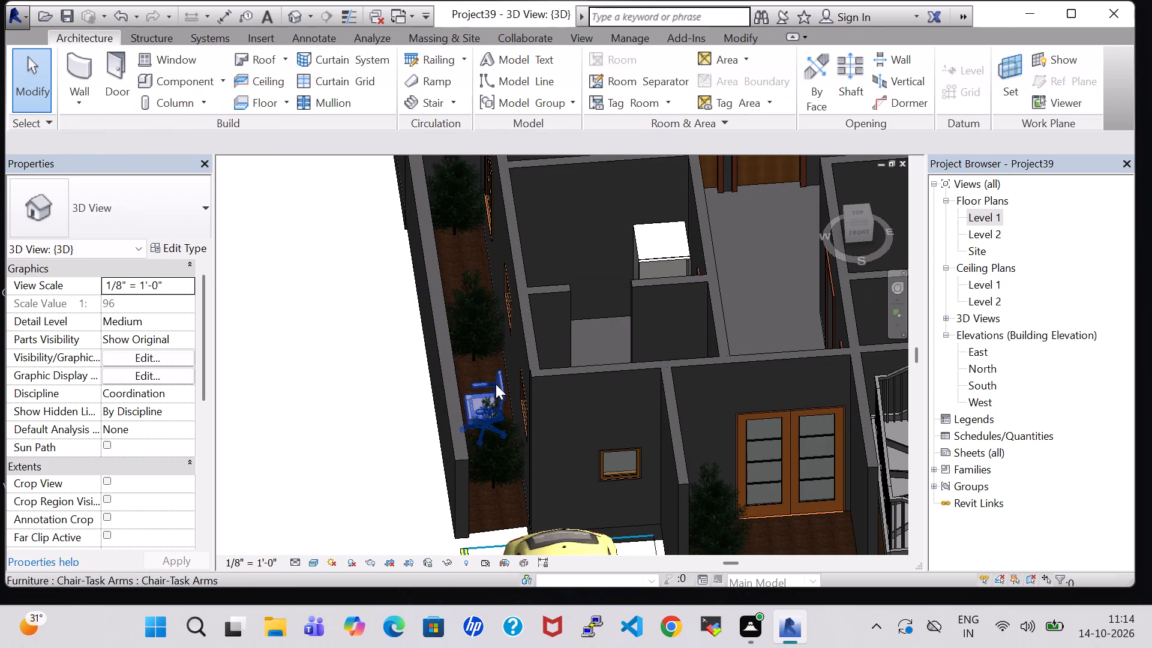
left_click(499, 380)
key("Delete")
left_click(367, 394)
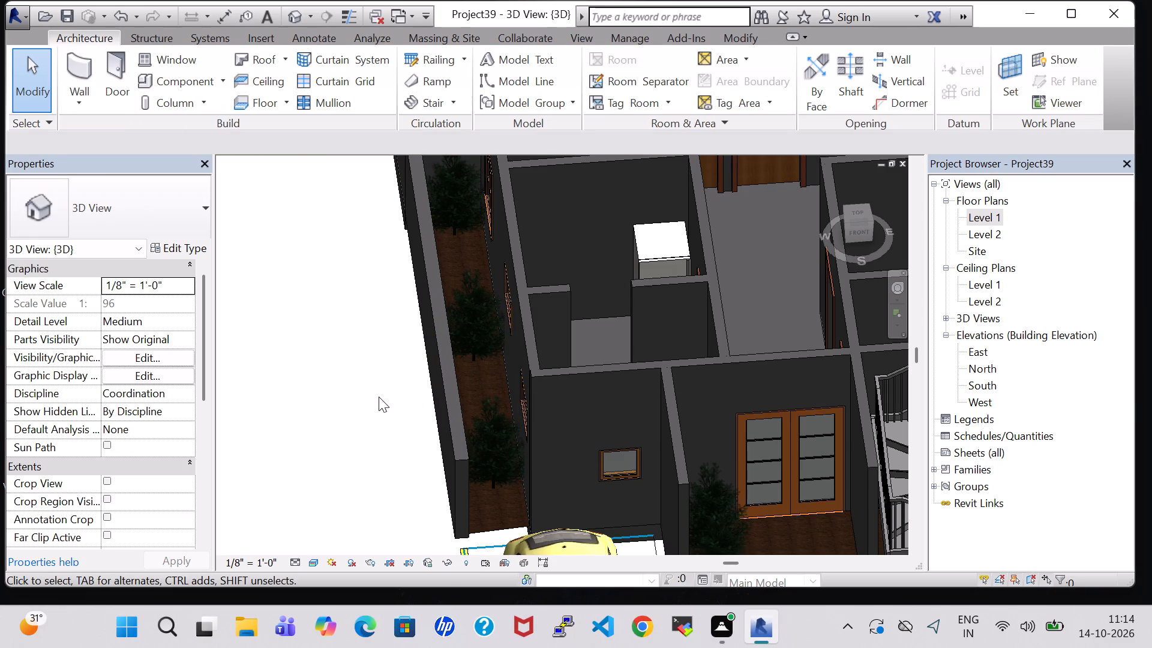
Return to the Level 1 floor plan and examine the whole furnished layout from the rear bathrooms to the parking bay.
middle_click_drag(379, 397, 351, 393, "shift")
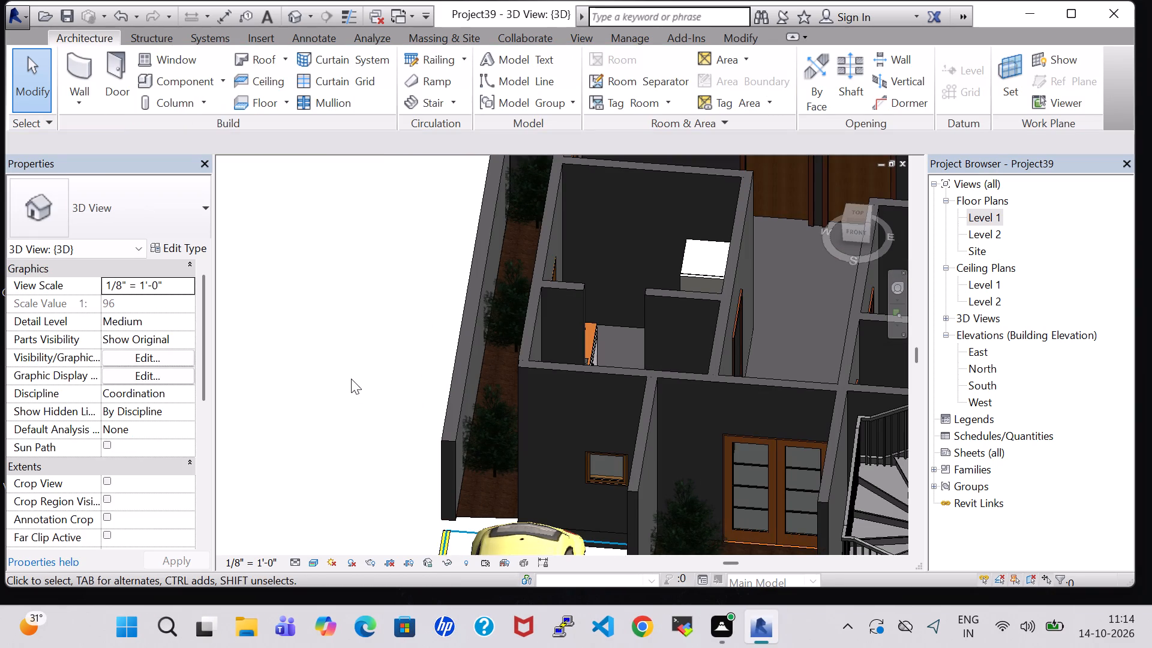
double_click(992, 221)
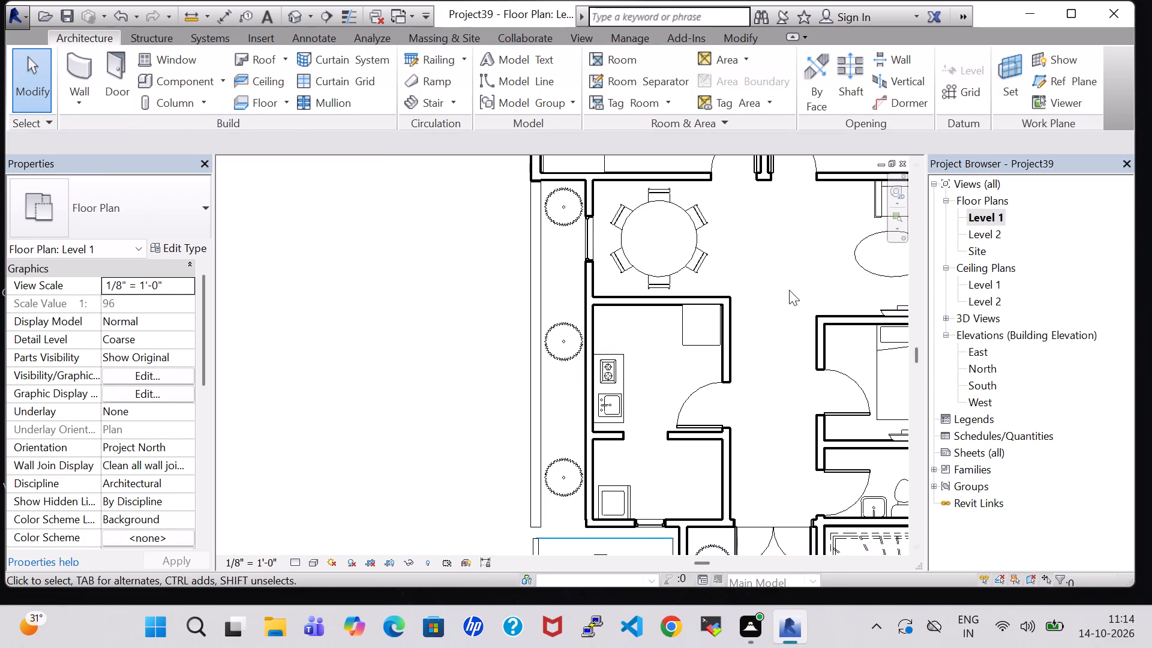
scroll(789, 290, "down", 2)
middle_click_drag(789, 290, 696, 277)
scroll(701, 263, "down", 6)
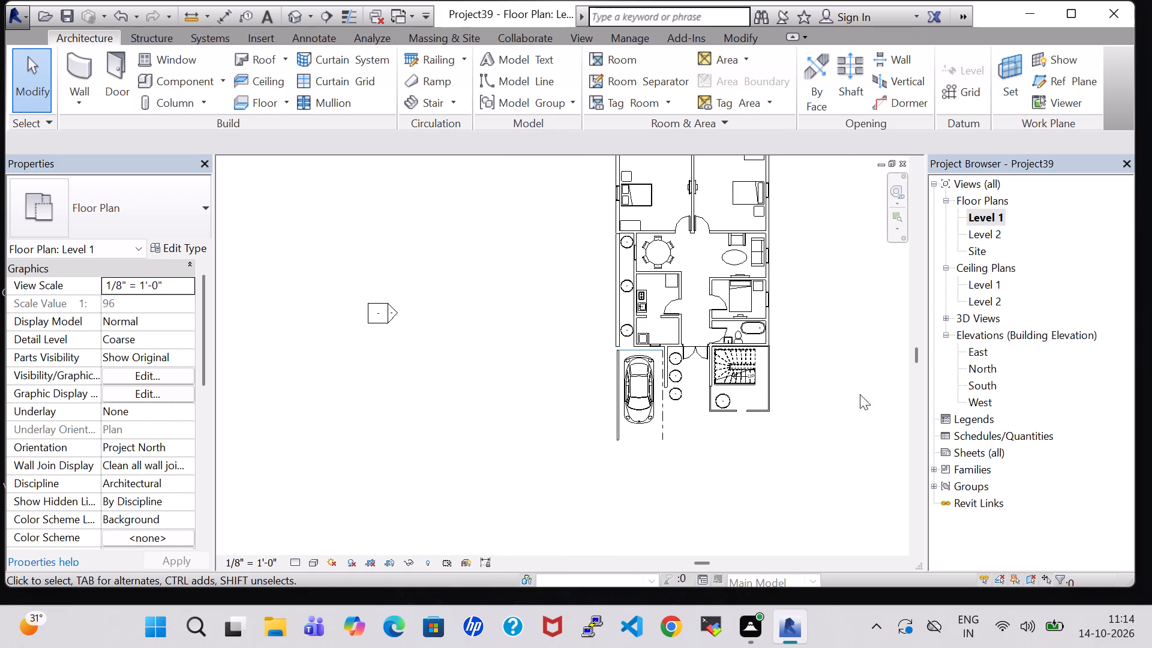
middle_click_drag(841, 391, 807, 376)
middle_click_drag(775, 295, 775, 370)
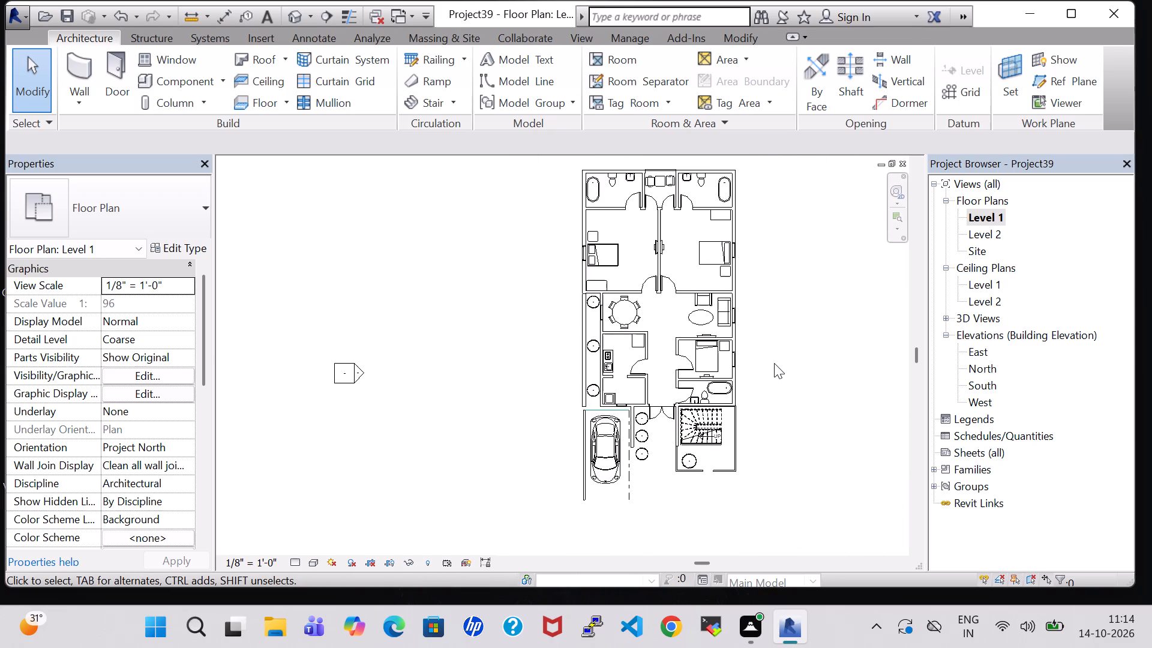
scroll(775, 362, "up", 2)
middle_click_drag(775, 362, 770, 427)
scroll(769, 401, "down", 1)
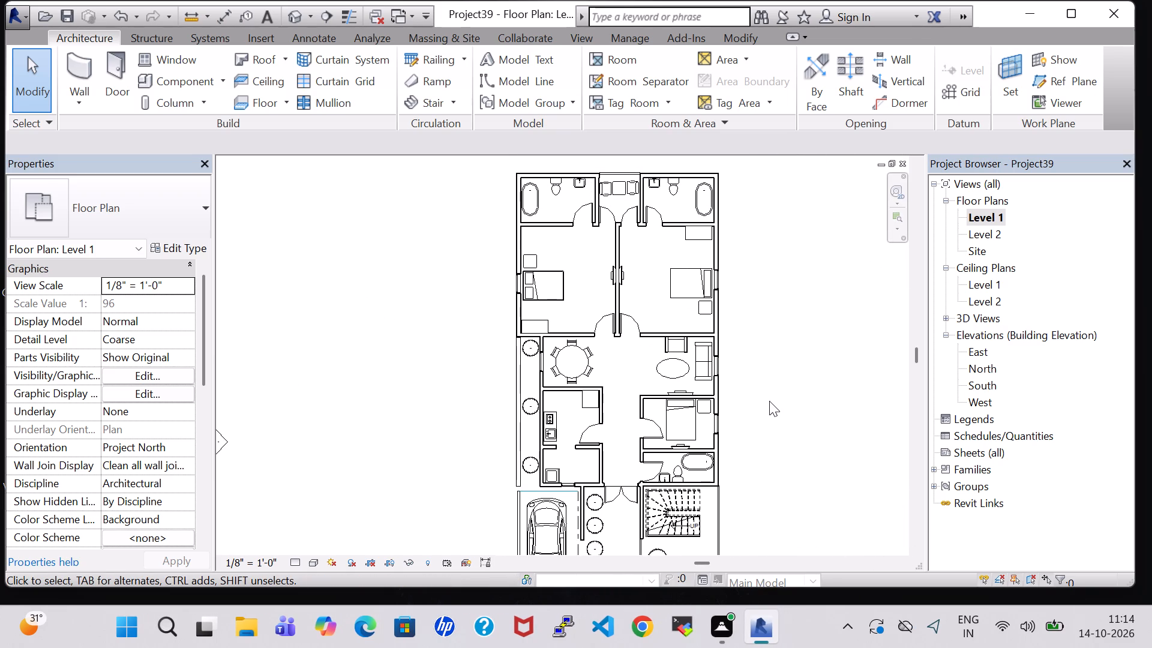
middle_click_drag(769, 401, 744, 392)
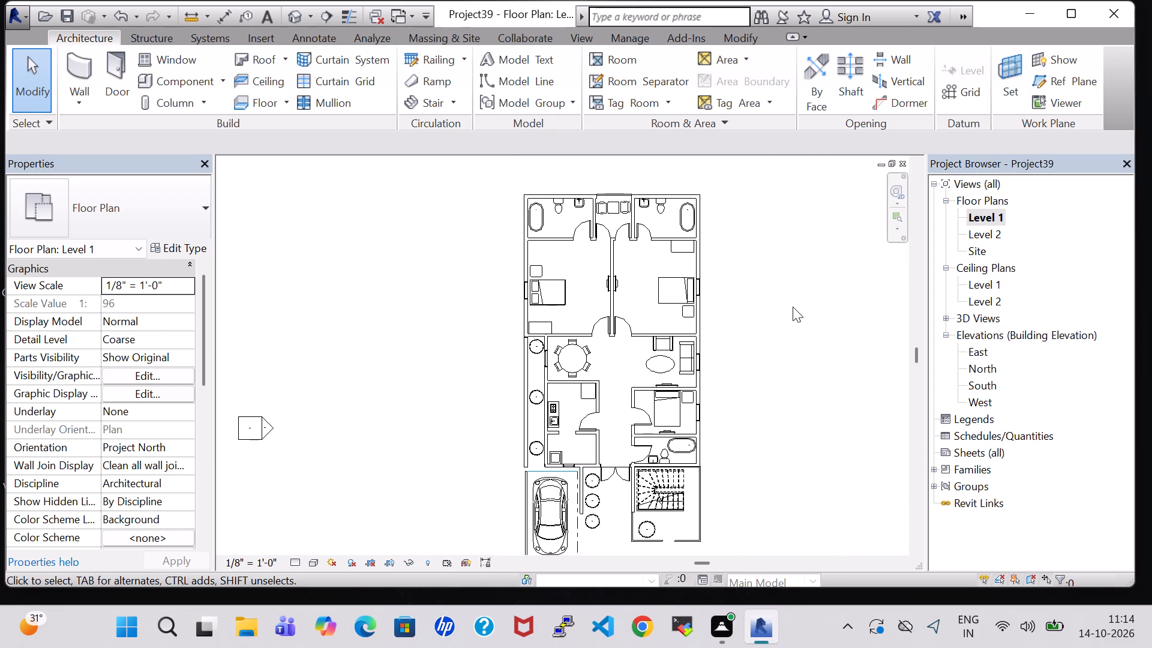
scroll(793, 307, "up", 1)
middle_click(793, 307)
scroll(793, 301, "down", 2)
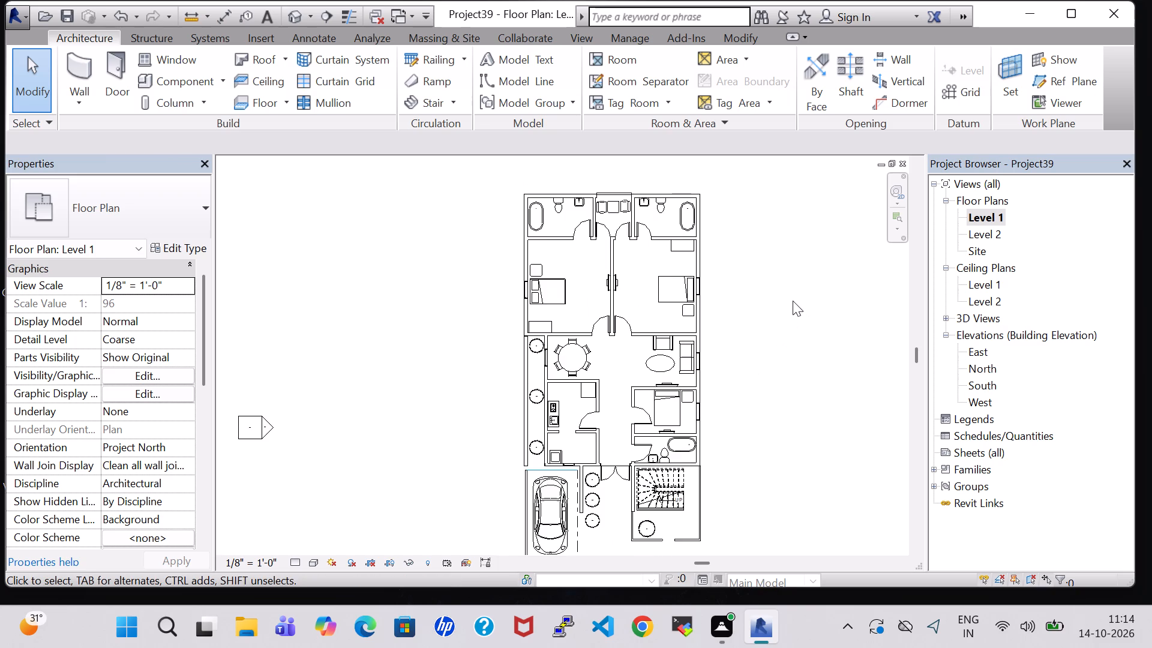
middle_click_drag(793, 301, 793, 278)
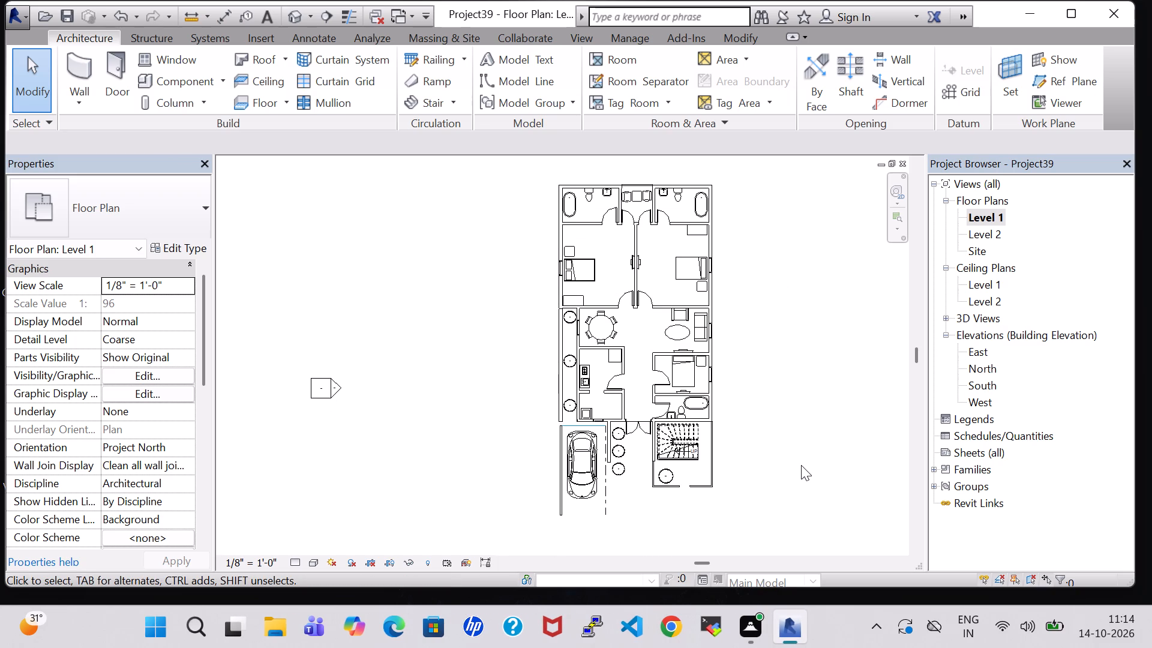
left_click(801, 465)
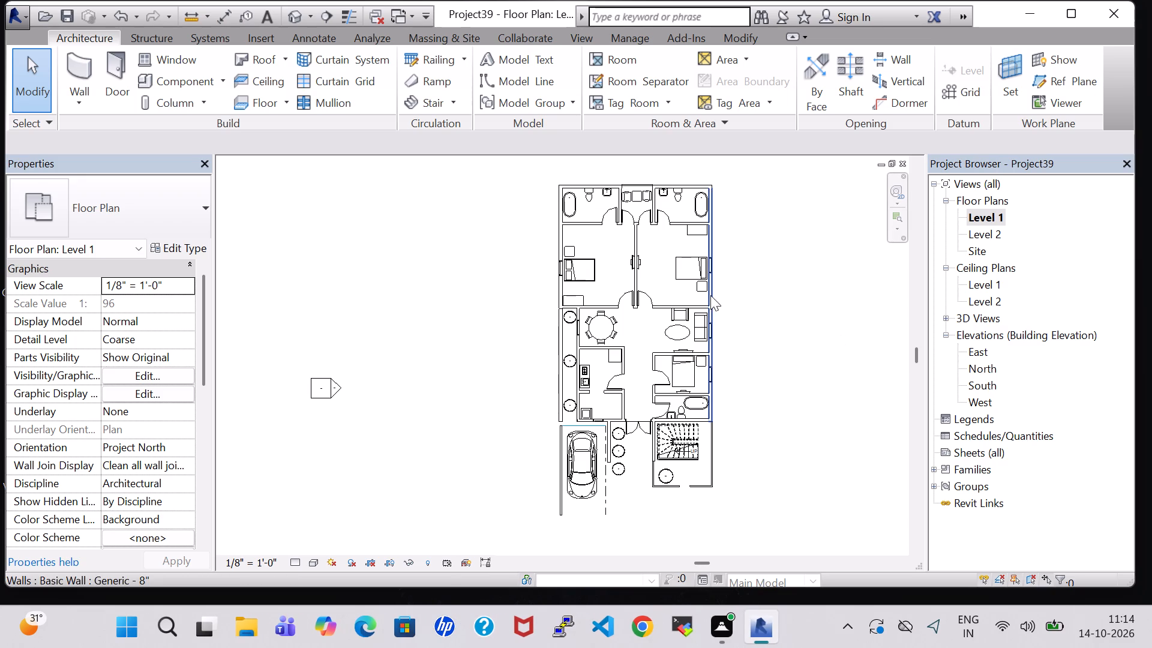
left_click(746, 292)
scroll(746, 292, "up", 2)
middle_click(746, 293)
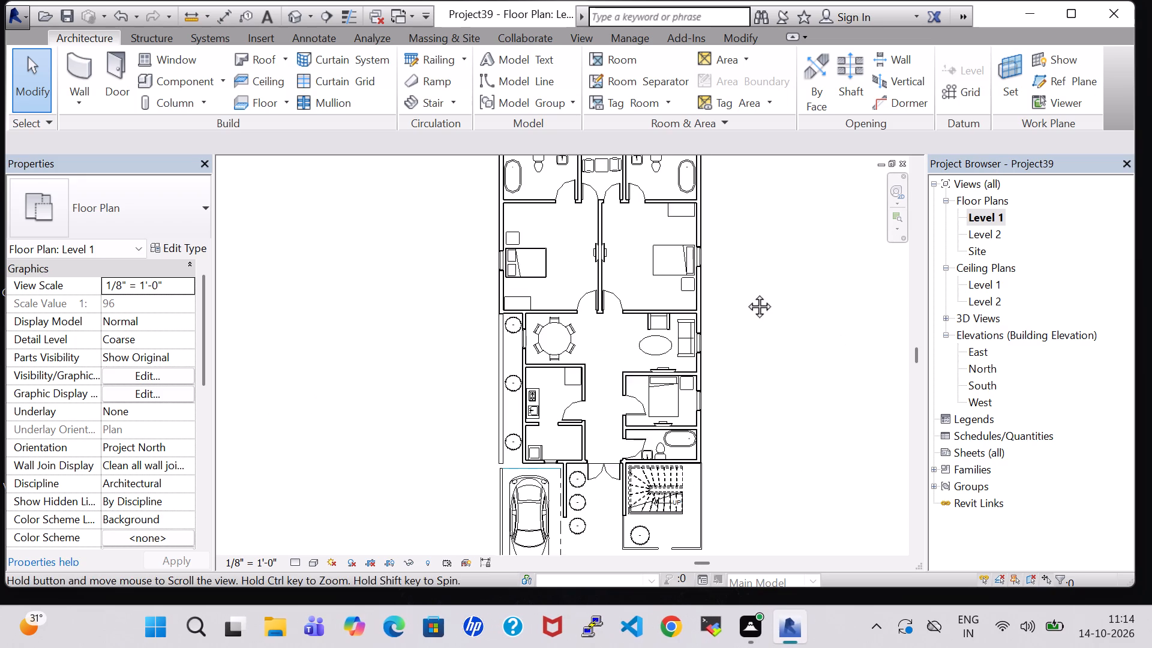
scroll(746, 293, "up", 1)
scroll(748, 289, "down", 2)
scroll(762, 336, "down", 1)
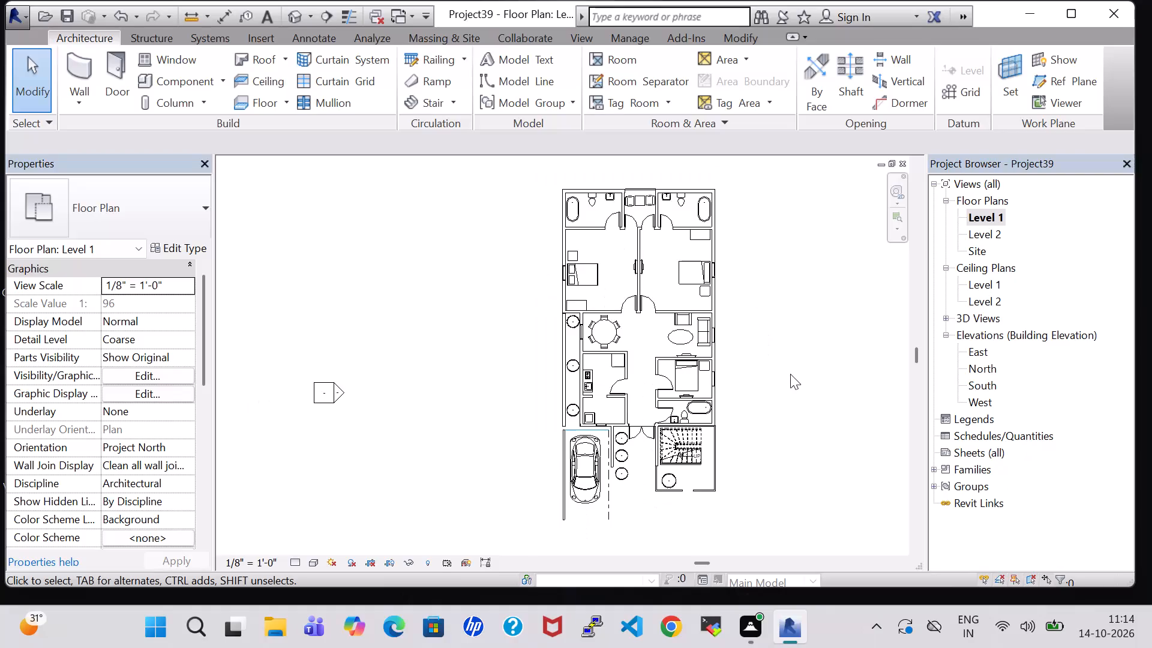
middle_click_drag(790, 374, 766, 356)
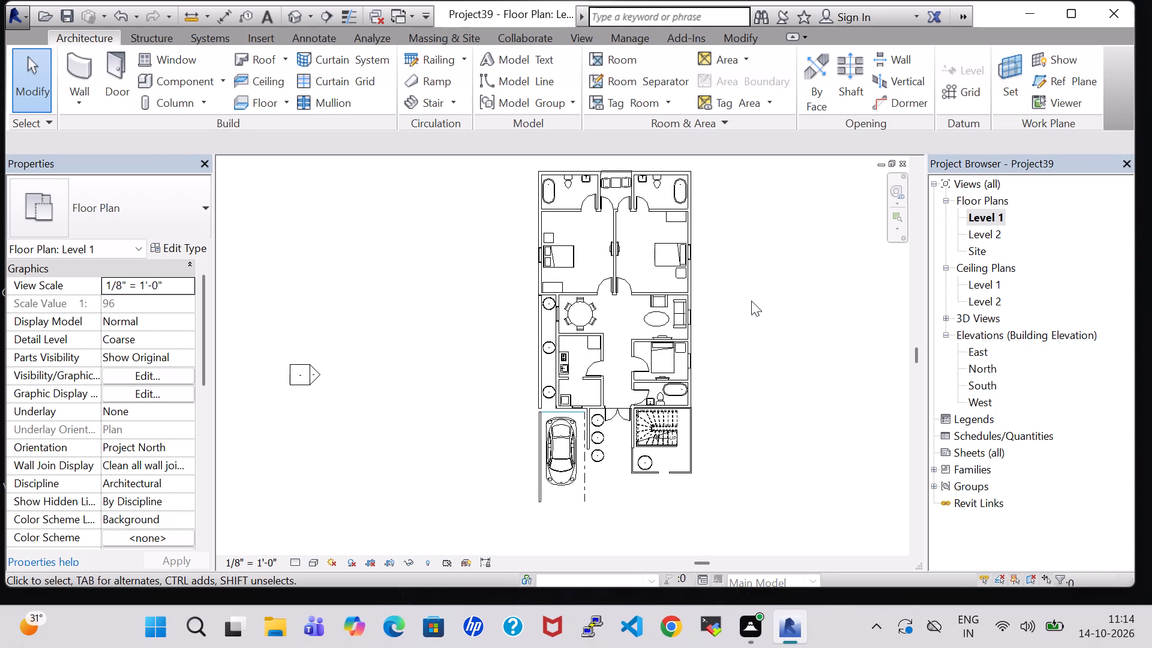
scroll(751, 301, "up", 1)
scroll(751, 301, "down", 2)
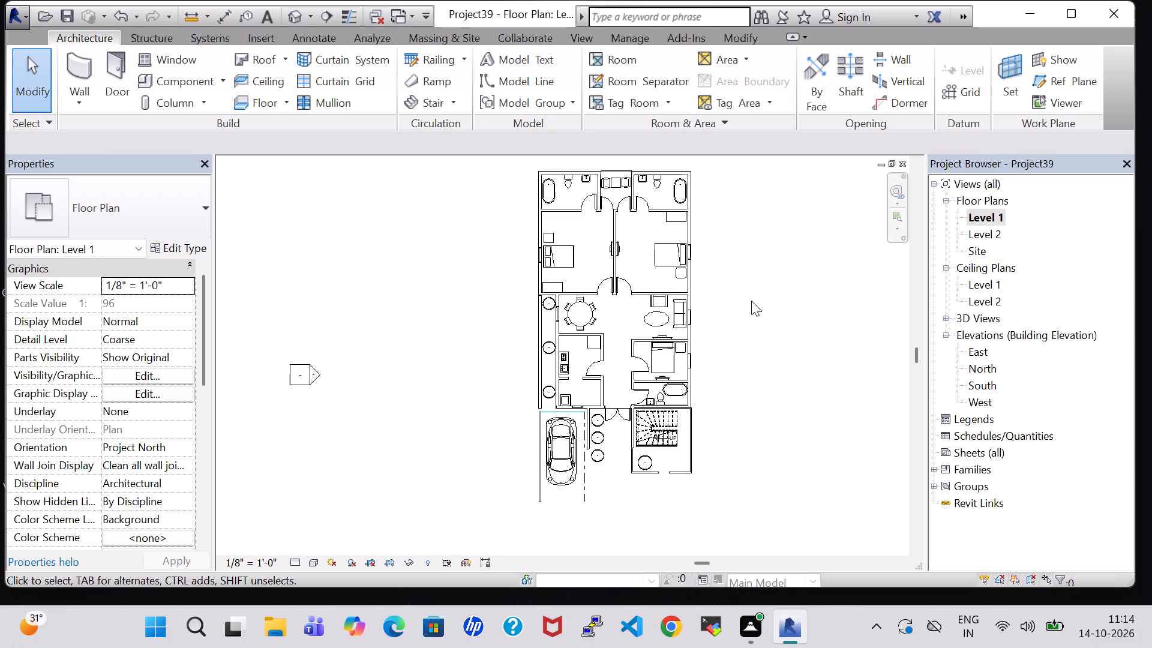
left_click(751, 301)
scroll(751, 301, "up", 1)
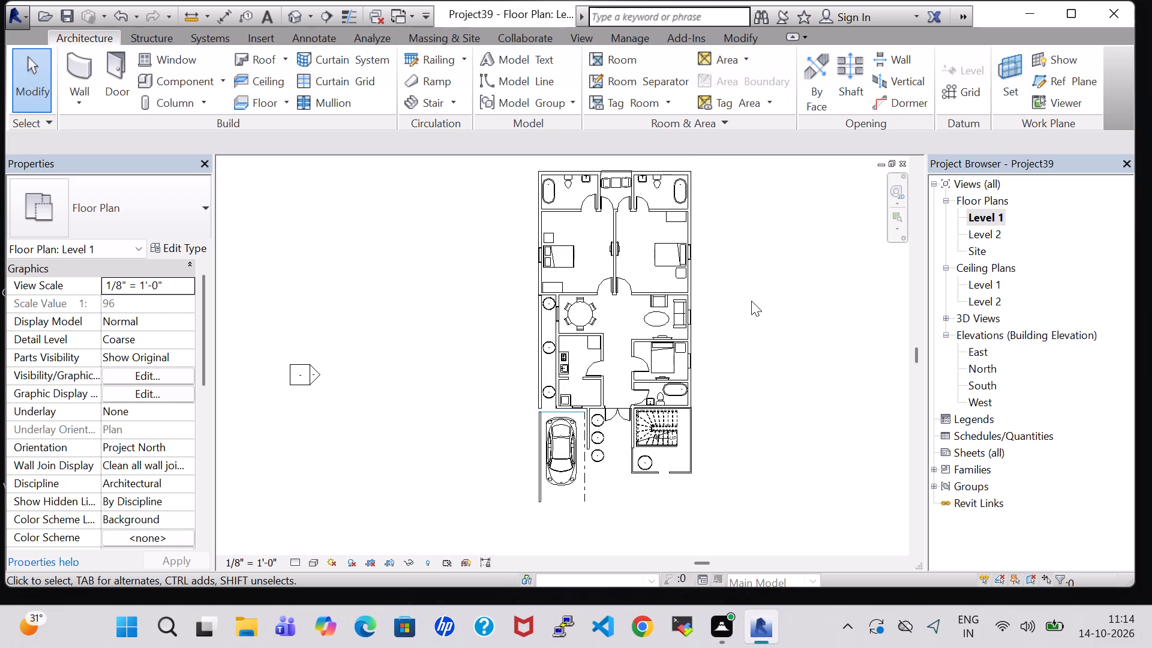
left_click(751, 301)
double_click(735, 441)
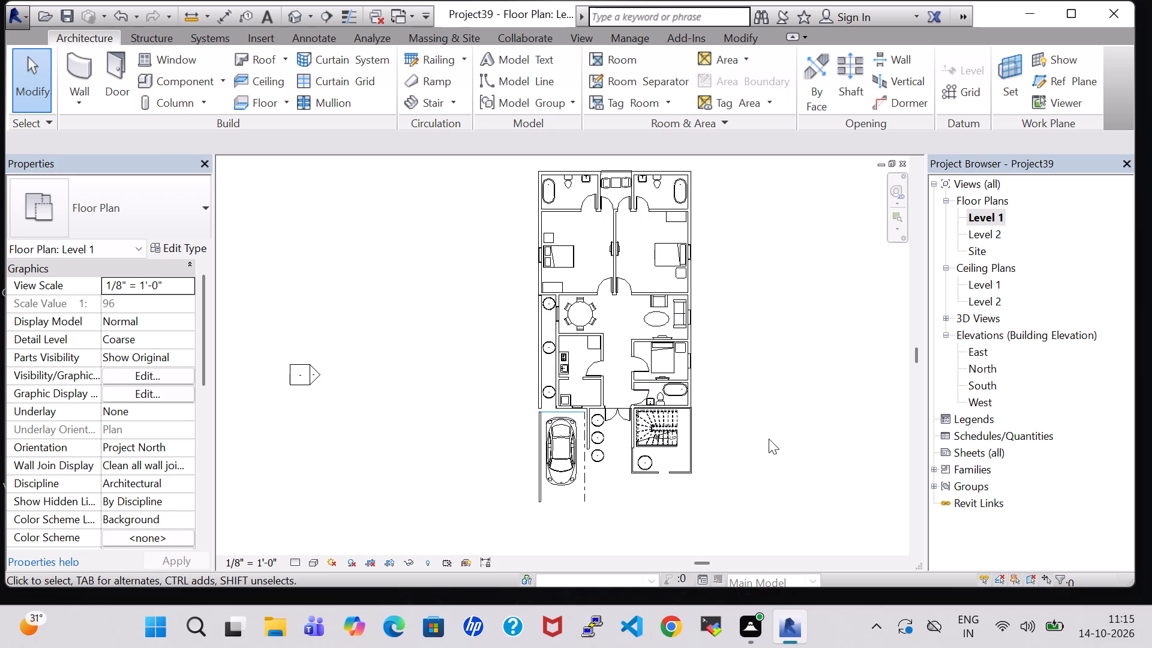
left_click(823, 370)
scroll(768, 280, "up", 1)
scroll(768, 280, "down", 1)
Switch to the 3D view and examine the furnished house from the front and from above.
left_click(289, 12)
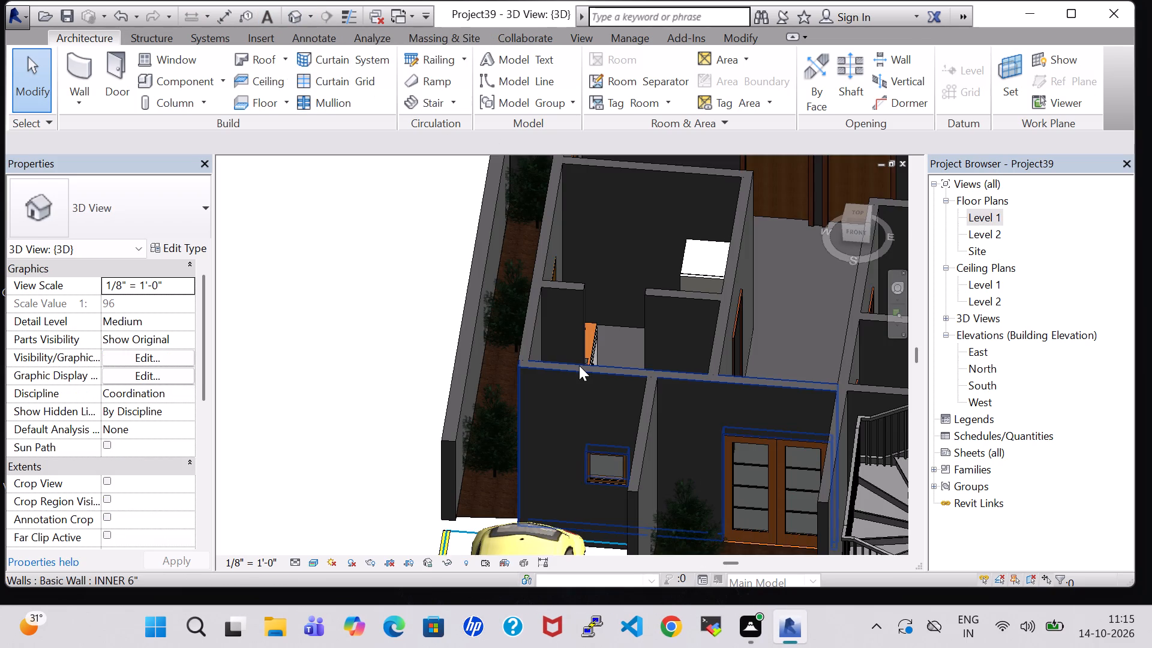
scroll(579, 365, "down", 8)
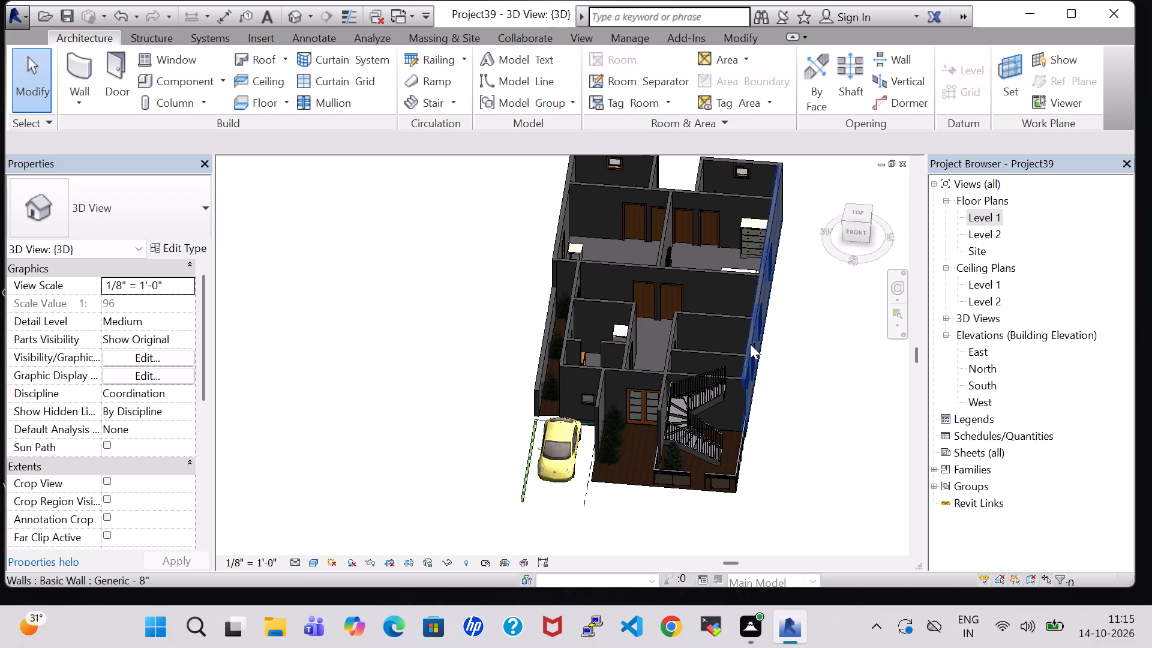
middle_click_drag(806, 351, 823, 362, "shift")
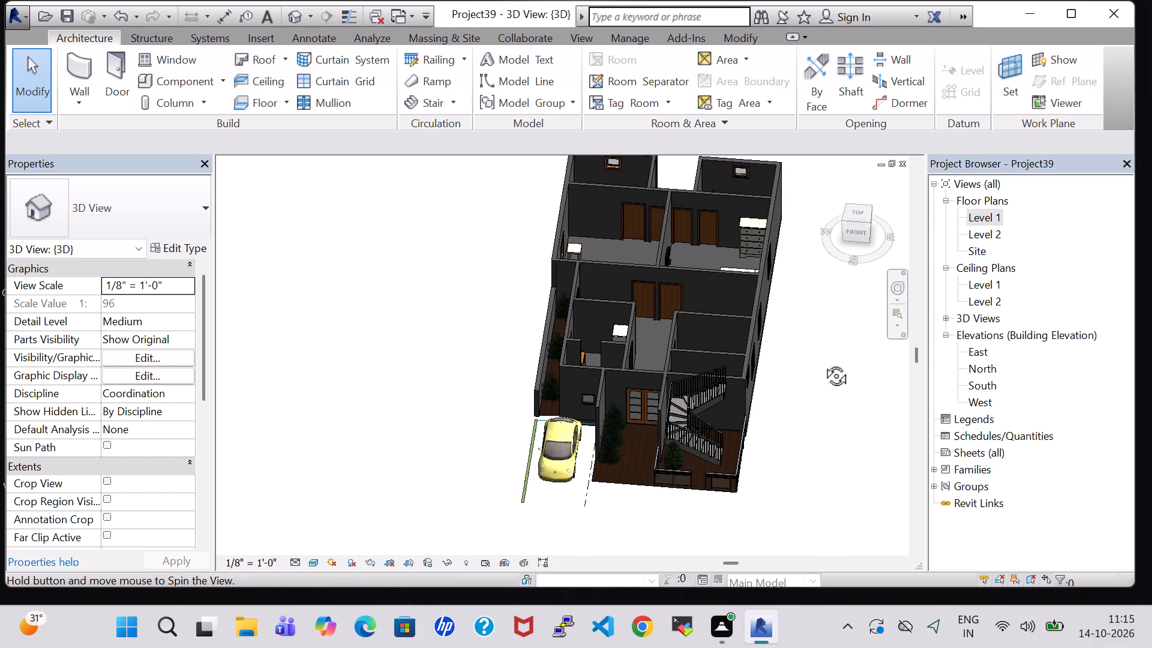
middle_click_drag(823, 362, 823, 395, "shift")
middle_click_drag(803, 315, 808, 383)
scroll(808, 383, "up", 1)
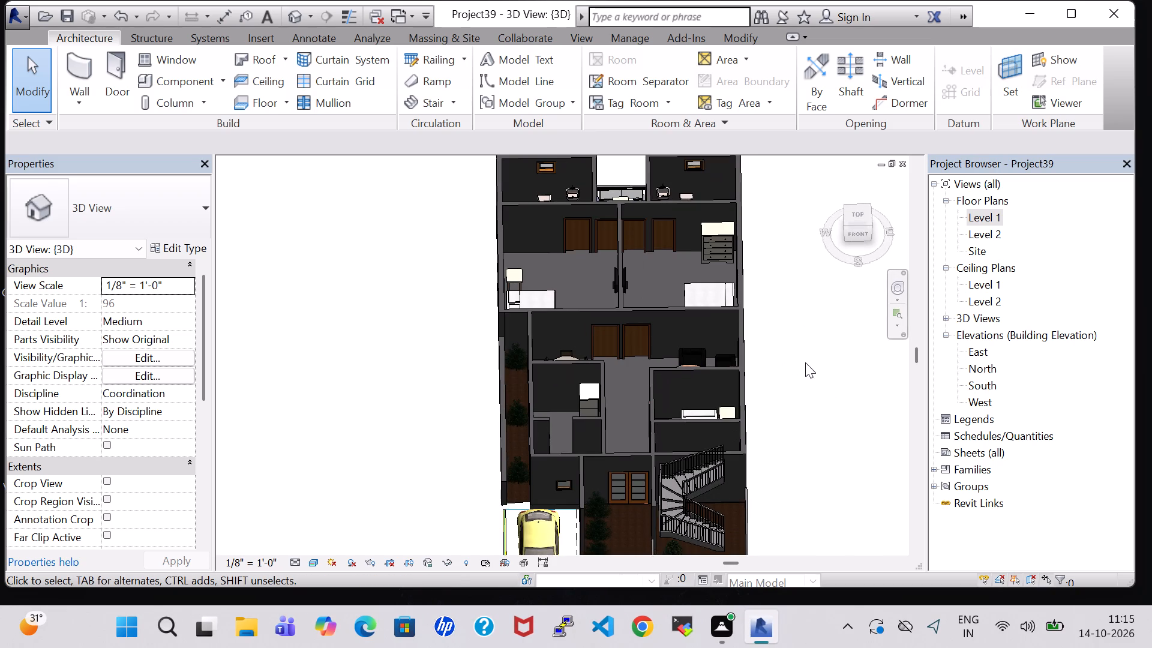
middle_click_drag(805, 364, 794, 318, "shift")
middle_click_drag(802, 389, 803, 344)
scroll(803, 346, "up", 1)
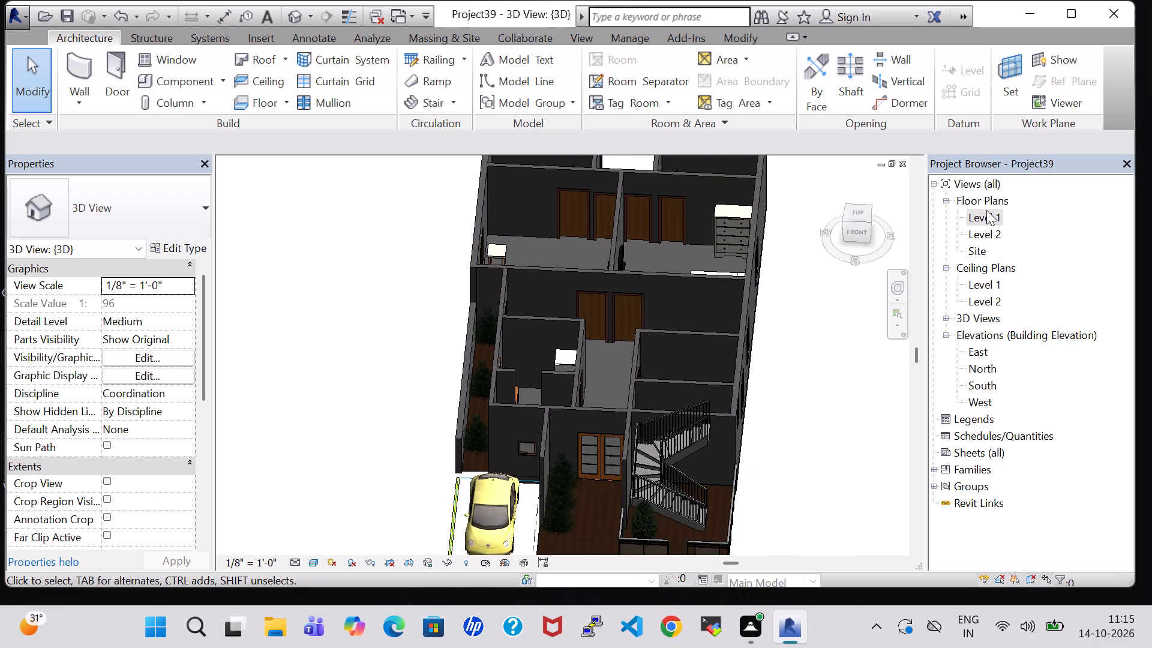
Reopen the Level 1 floor plan and examine the layout from the rear bathrooms to the parking bay and staircase.
double_click(986, 210)
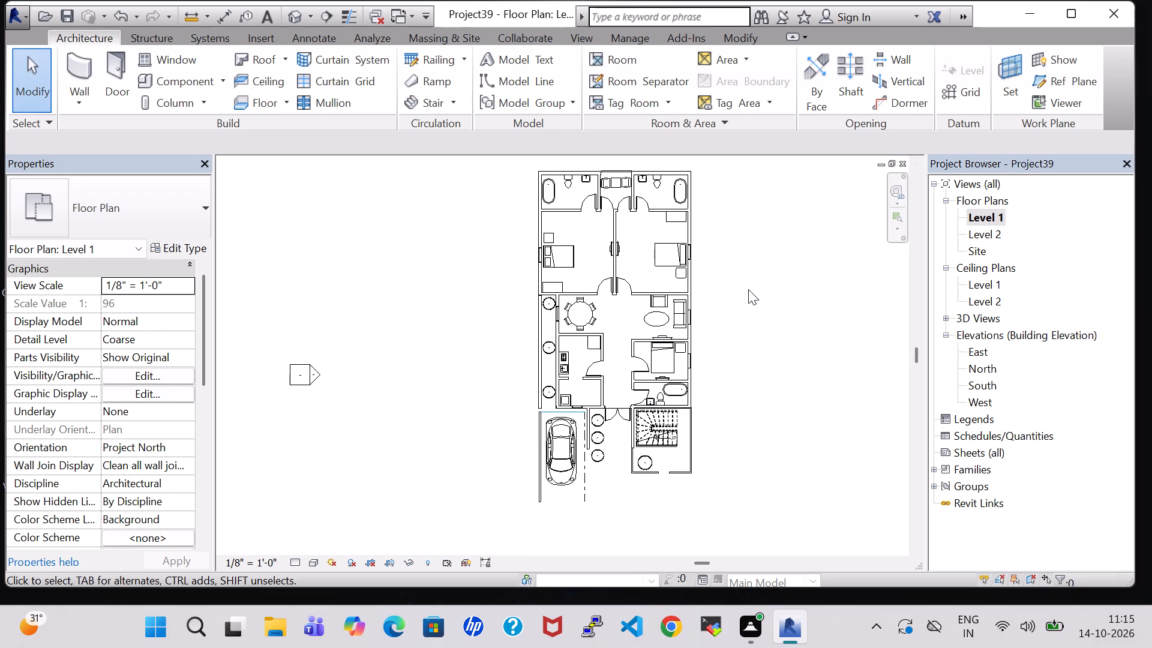
scroll(748, 289, "up", 2)
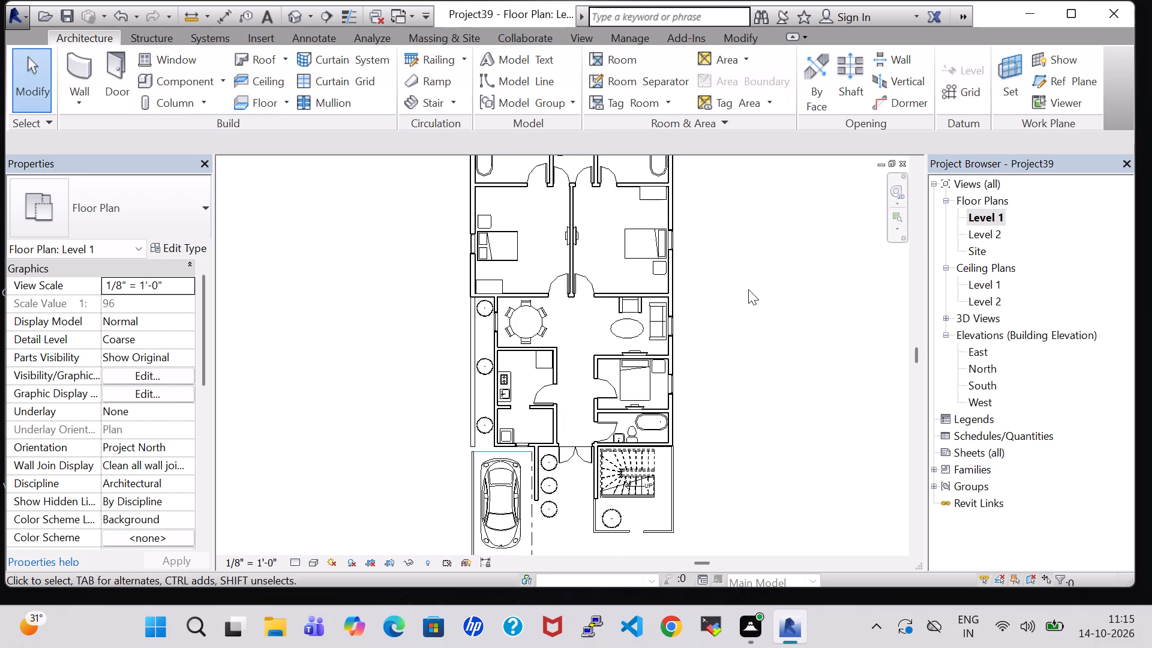
scroll(739, 392, "up", 1)
middle_click_drag(739, 392, 739, 386)
scroll(739, 386, "up", 1)
scroll(743, 322, "down", 2)
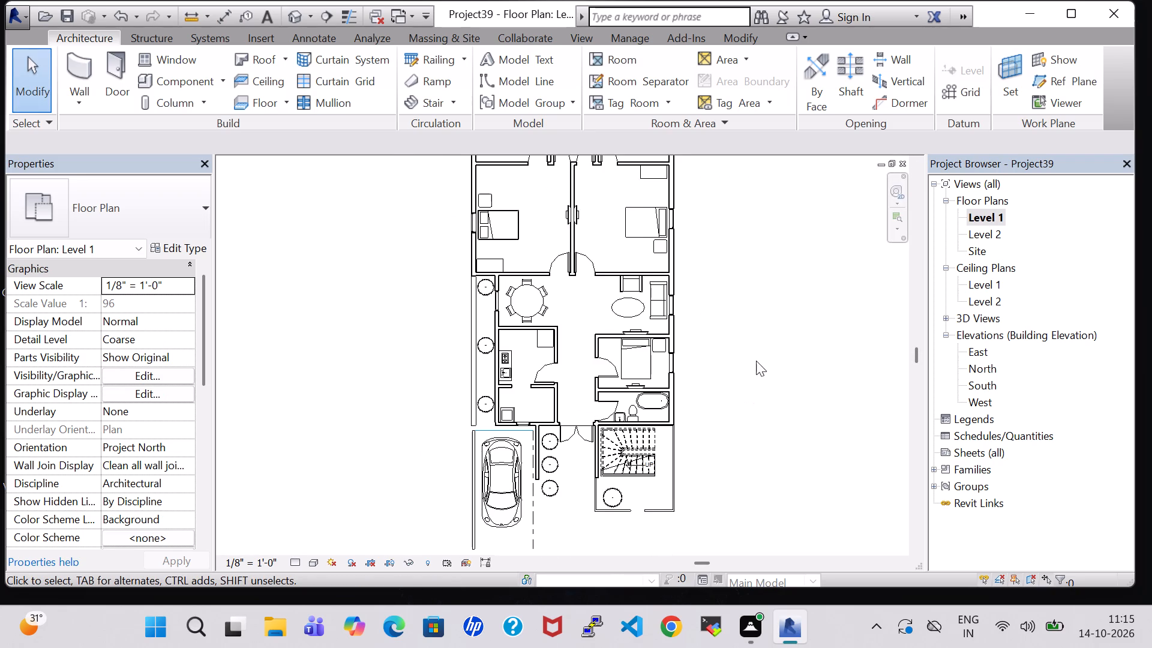
middle_click_drag(756, 361, 749, 325)
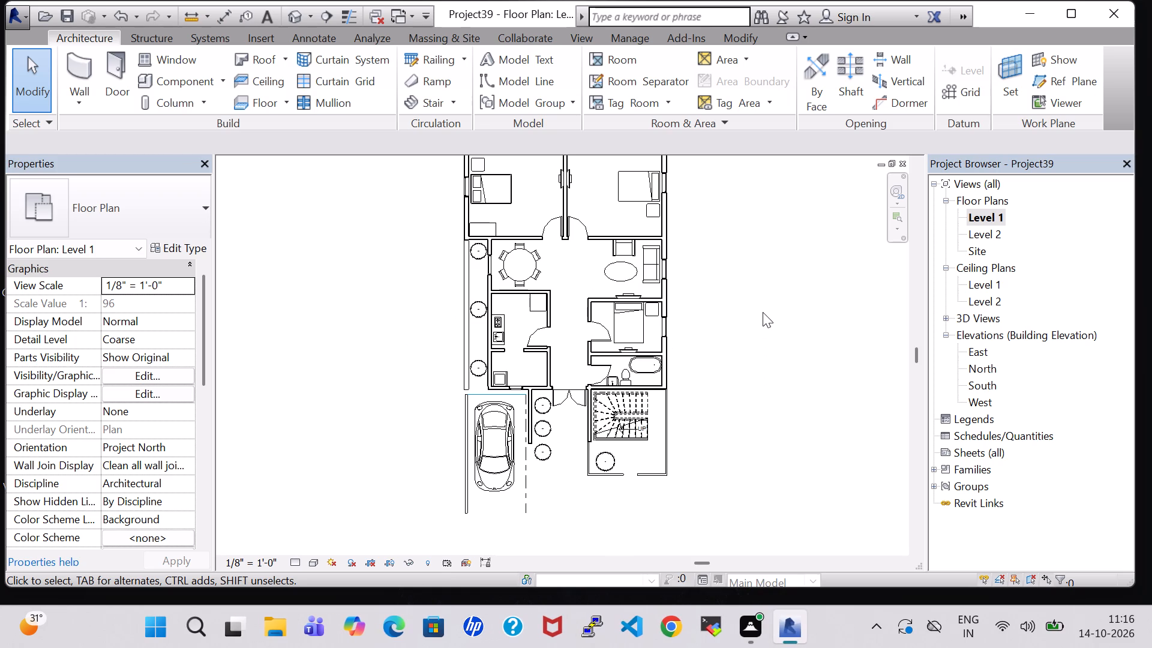
scroll(761, 318, "down", 1)
middle_click_drag(761, 310, 769, 359)
scroll(769, 398, "up", 1)
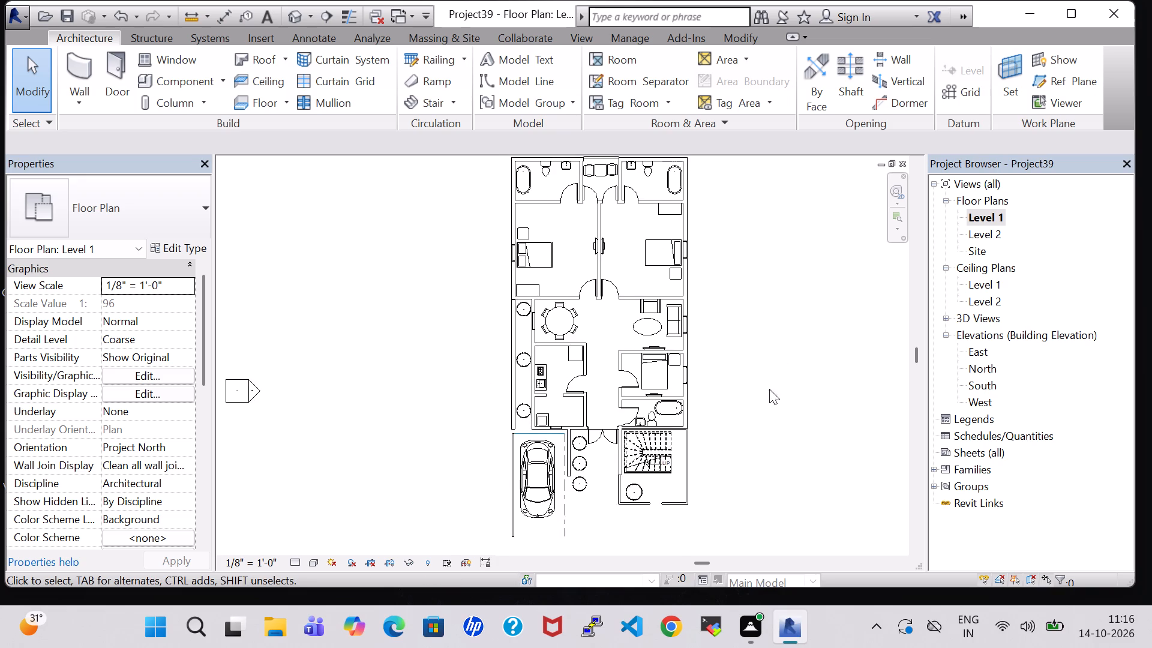
scroll(766, 359, "down", 1)
middle_click_drag(766, 356, 776, 383)
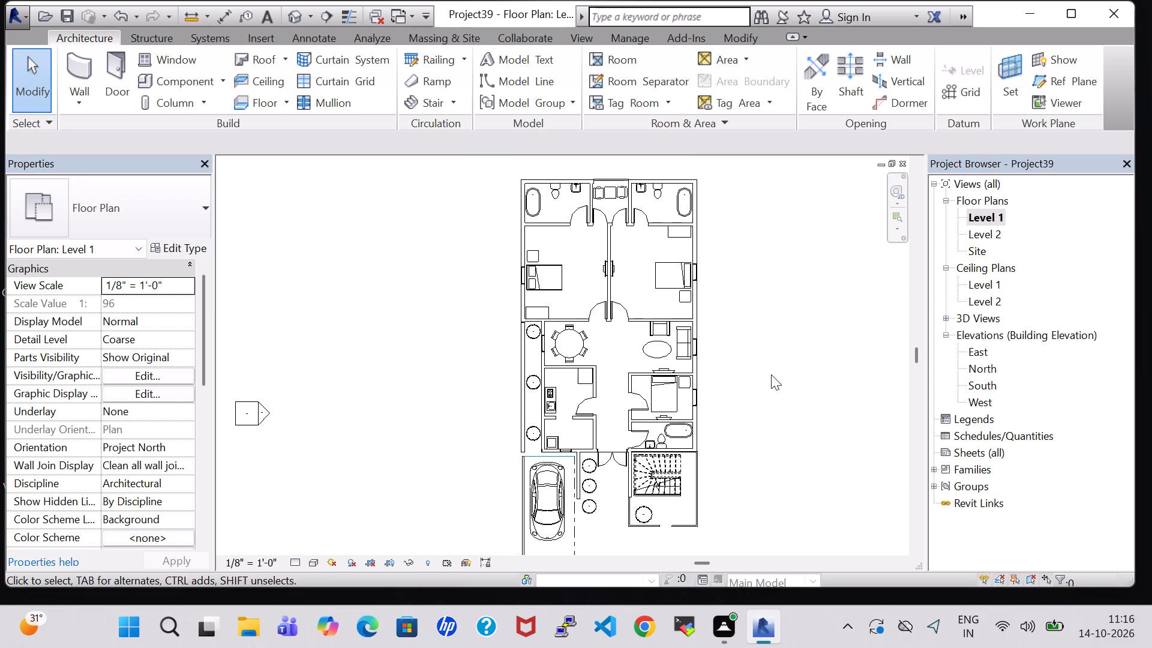
middle_click_drag(771, 374, 761, 355)
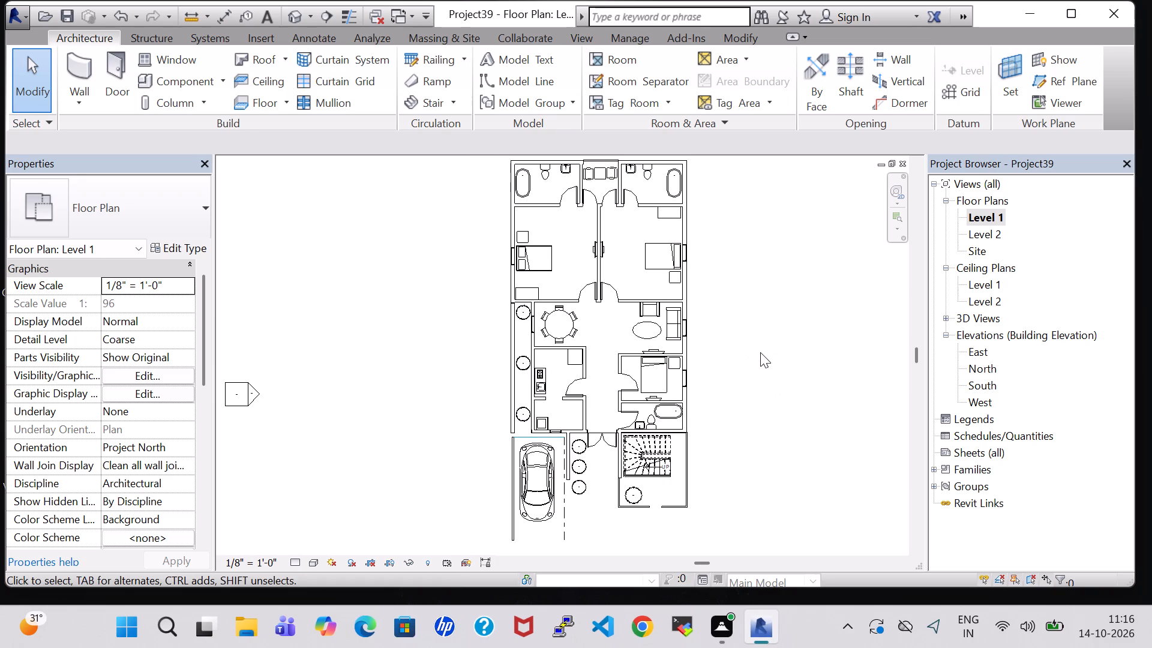
left_click(760, 353)
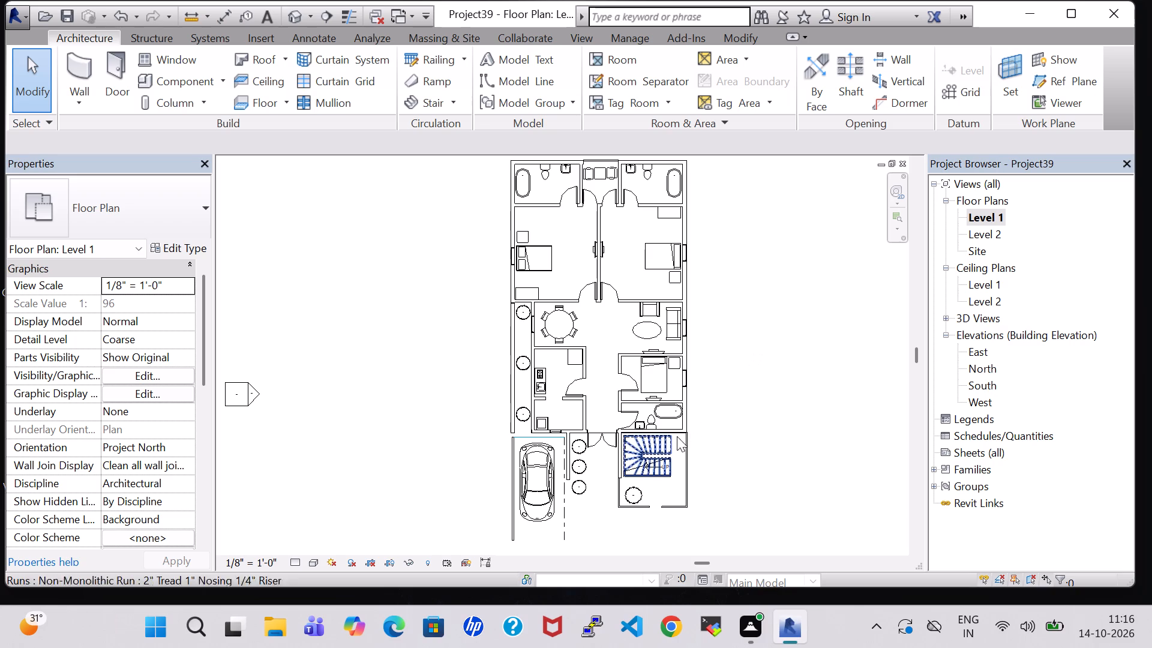
left_click(703, 438)
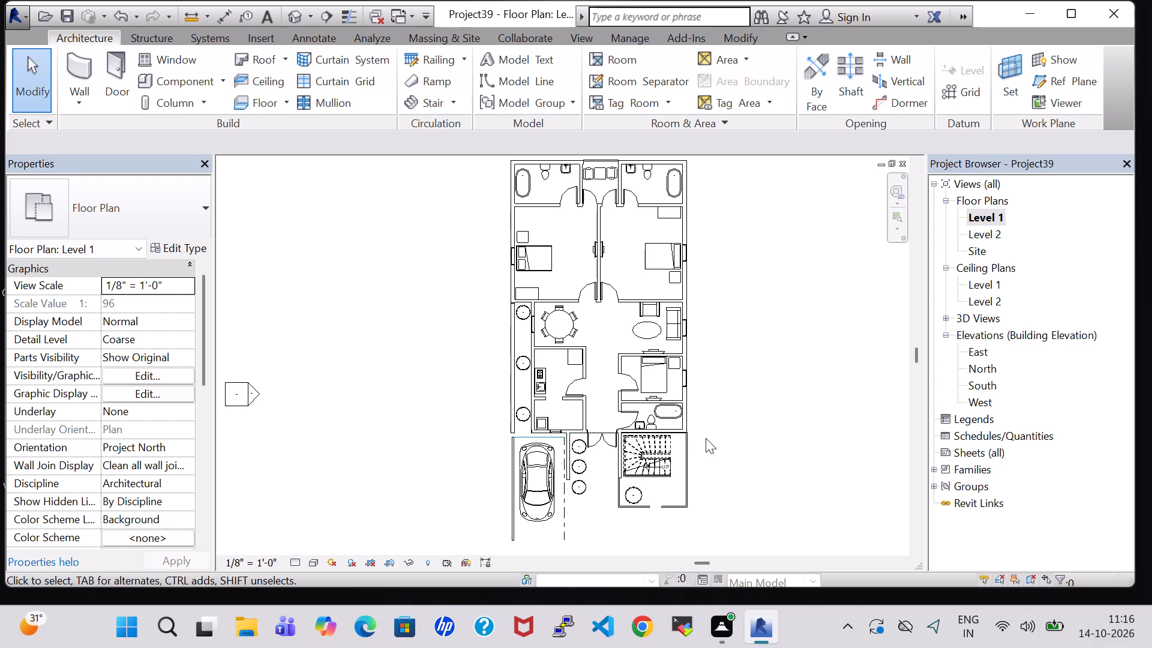
left_click(709, 419)
Place tagged rooms in the two rear bathrooms, the sofa space between them and the two large bedrooms.
left_click(611, 62)
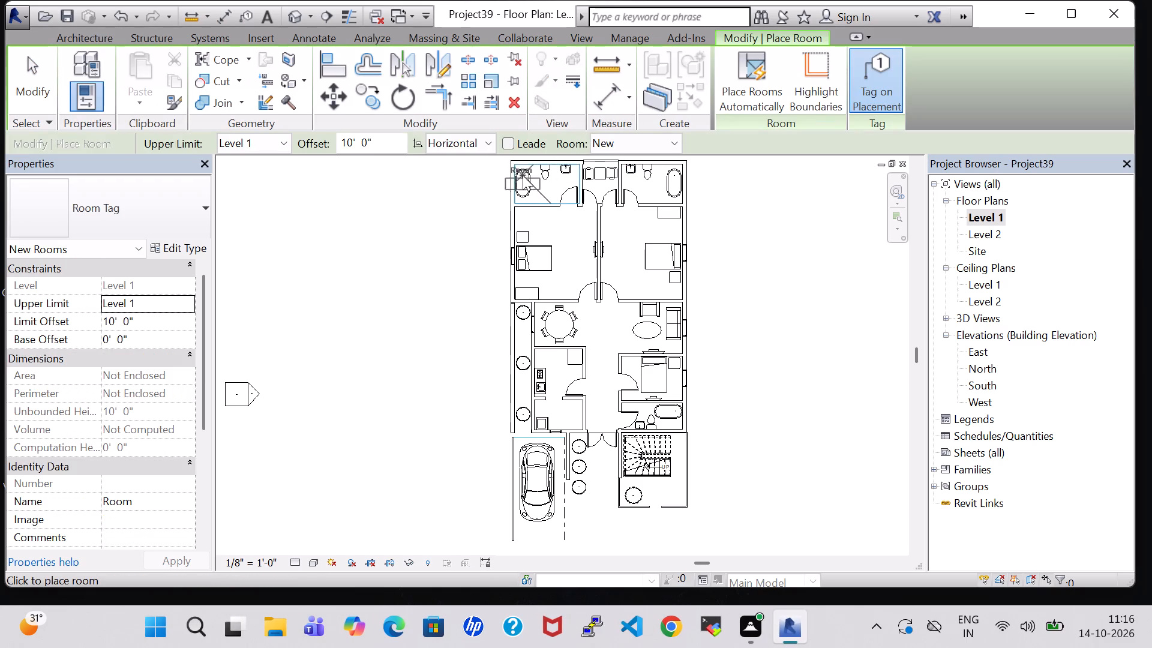
left_click(544, 182)
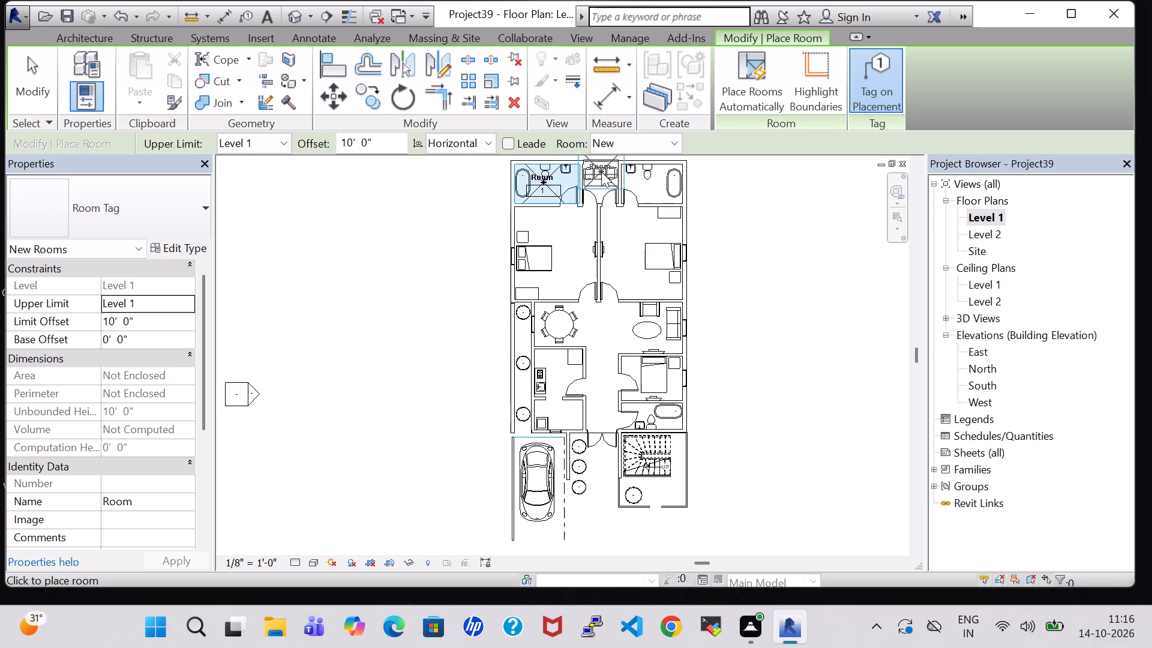
left_click(601, 172)
left_click(649, 182)
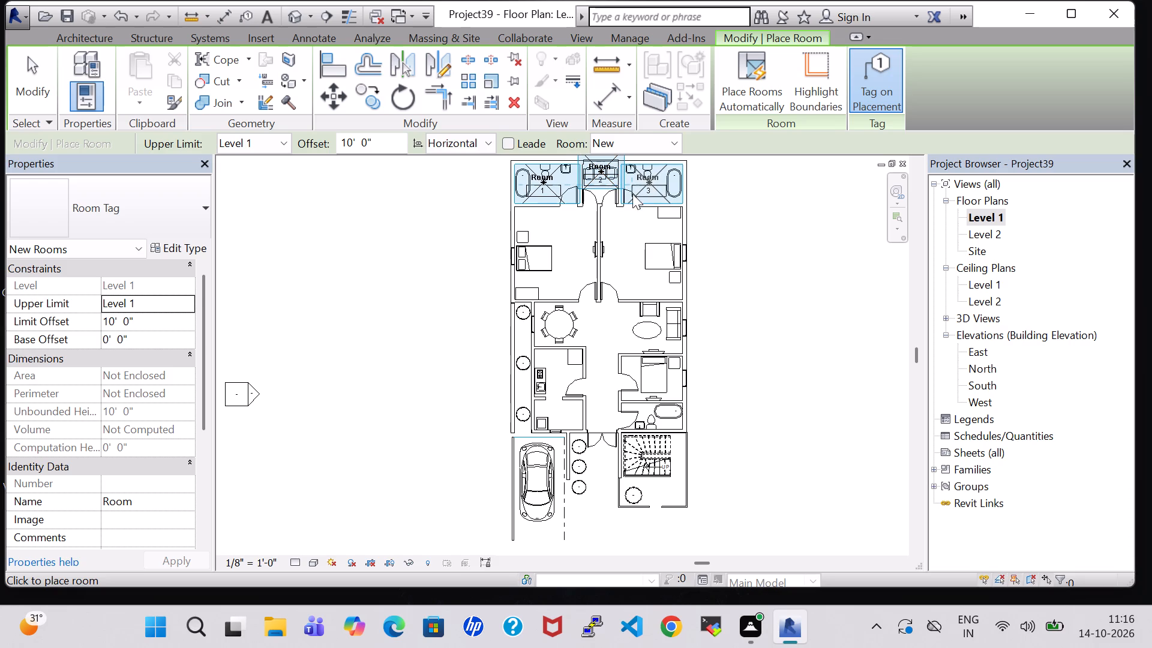
left_click(556, 254)
left_click(646, 240)
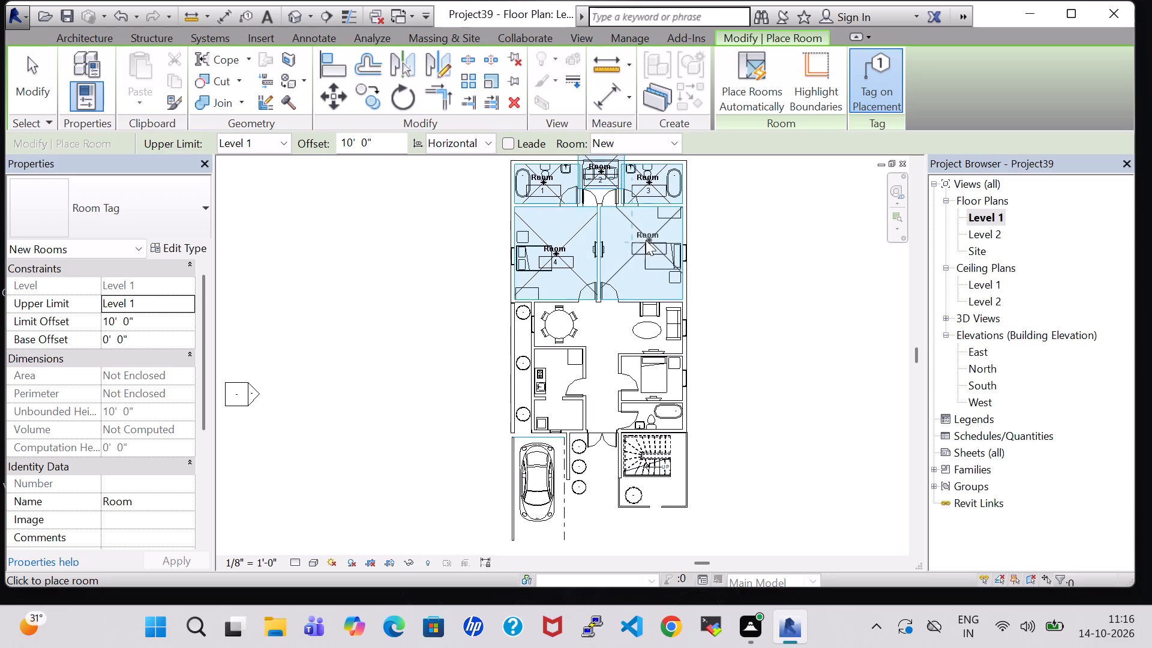
Place tagged rooms in the side passage, dining area, living area, kitchen and the small utility space in front of the kitchen.
left_click(526, 344)
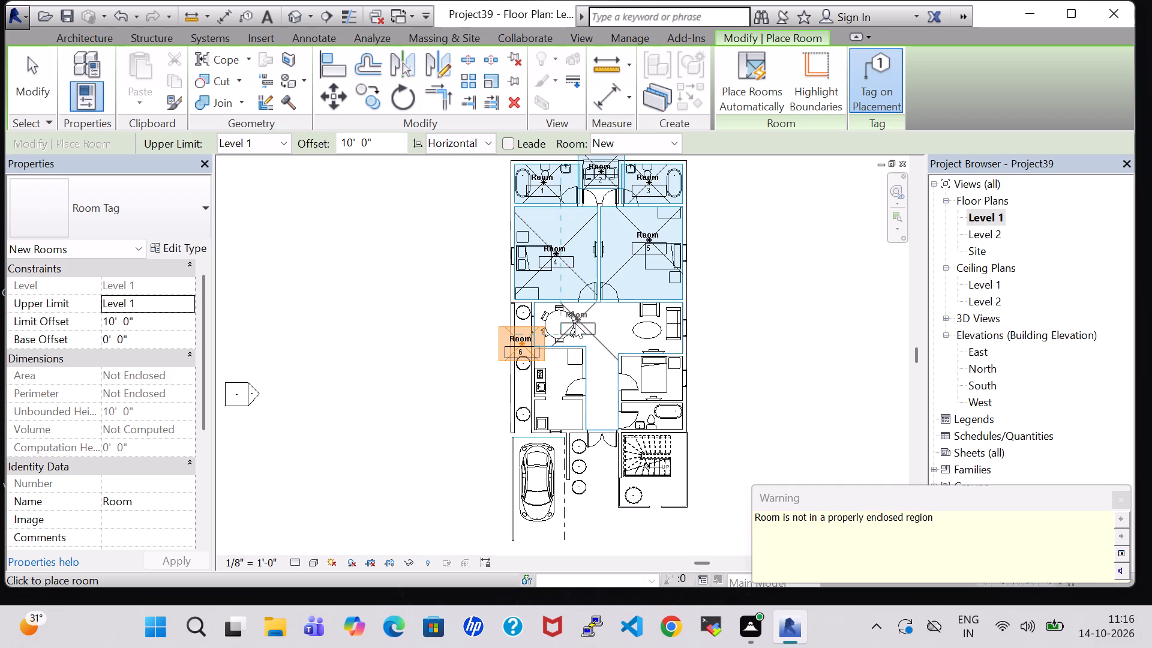
left_click(566, 320)
left_click(641, 322)
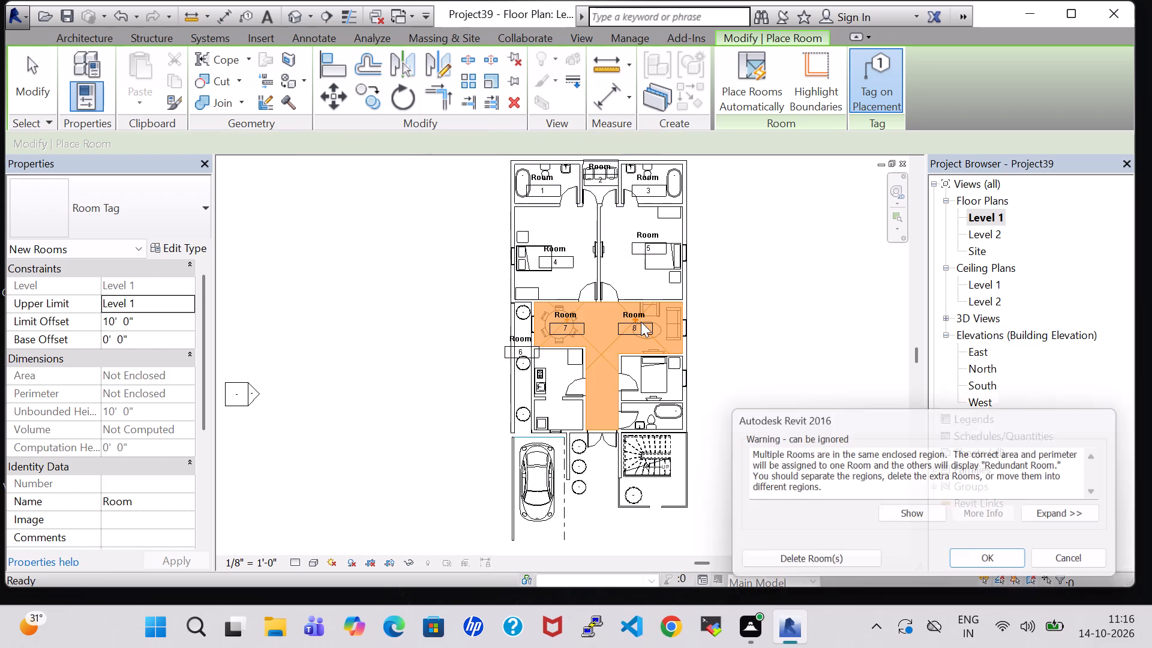
left_click(992, 557)
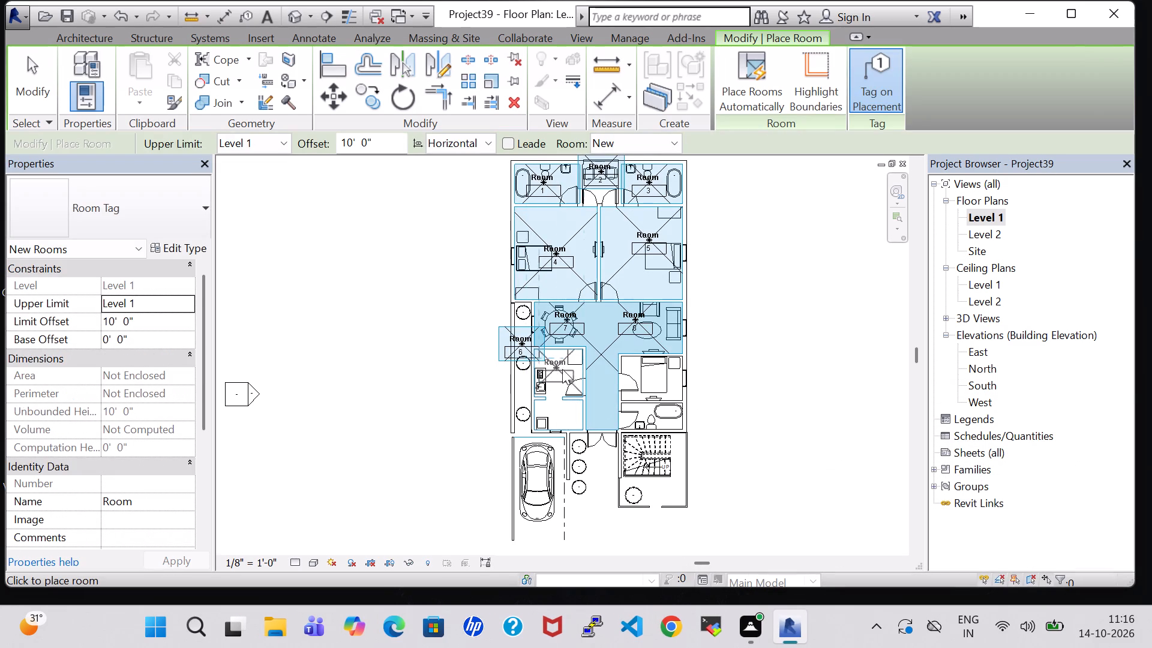
left_click(562, 369)
left_click(554, 412)
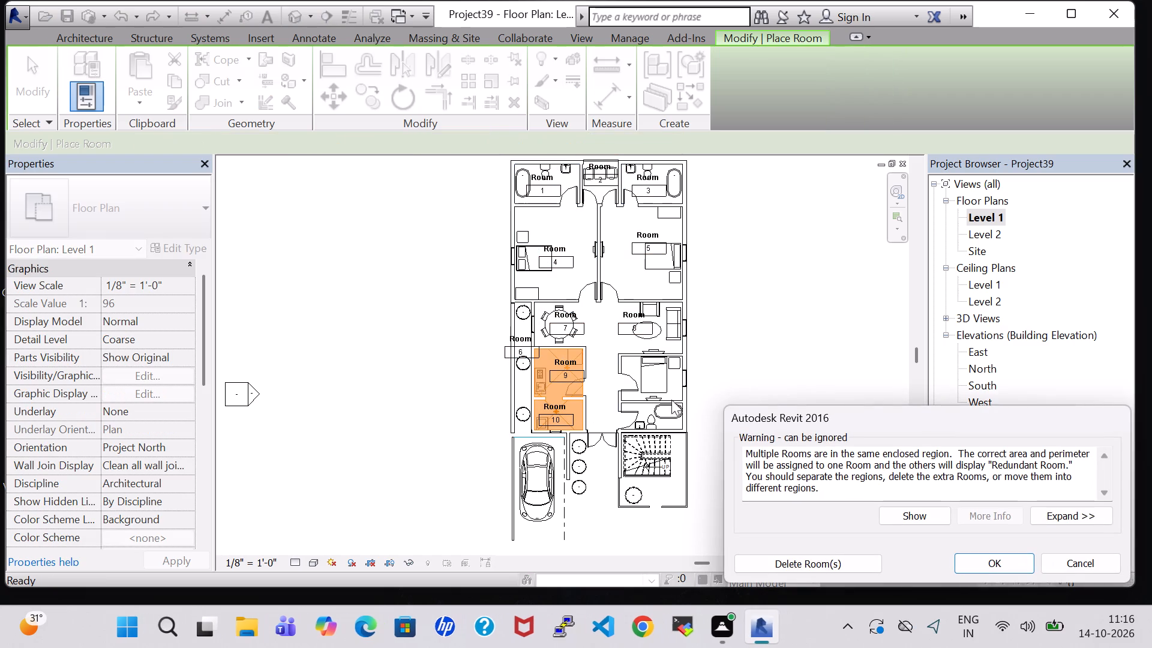
left_click(998, 572)
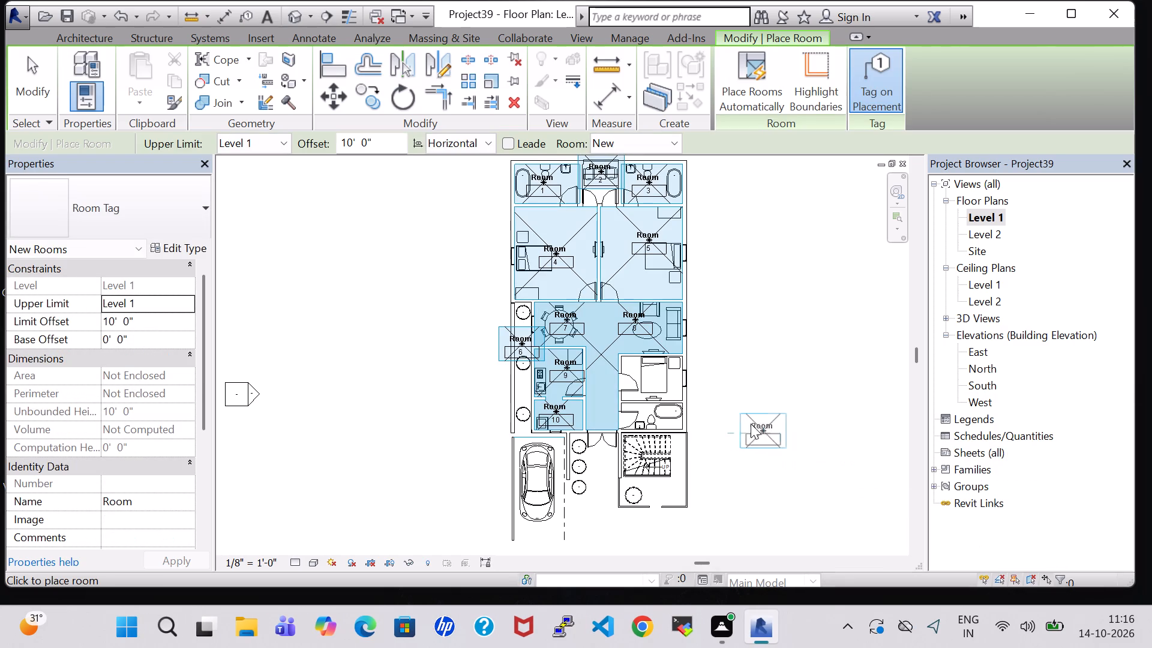
Place tagged rooms in the small front bedroom, its adjoining bathroom, the parking bay and the staircase enclosure.
left_click(652, 374)
left_click(661, 410)
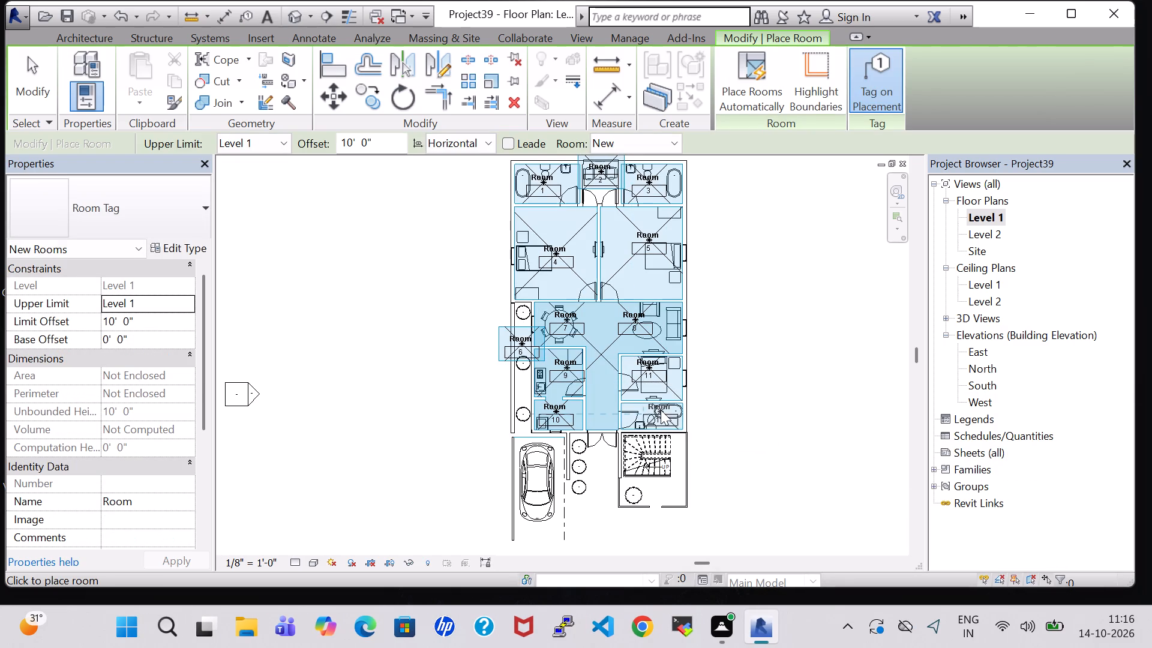
left_click(543, 472)
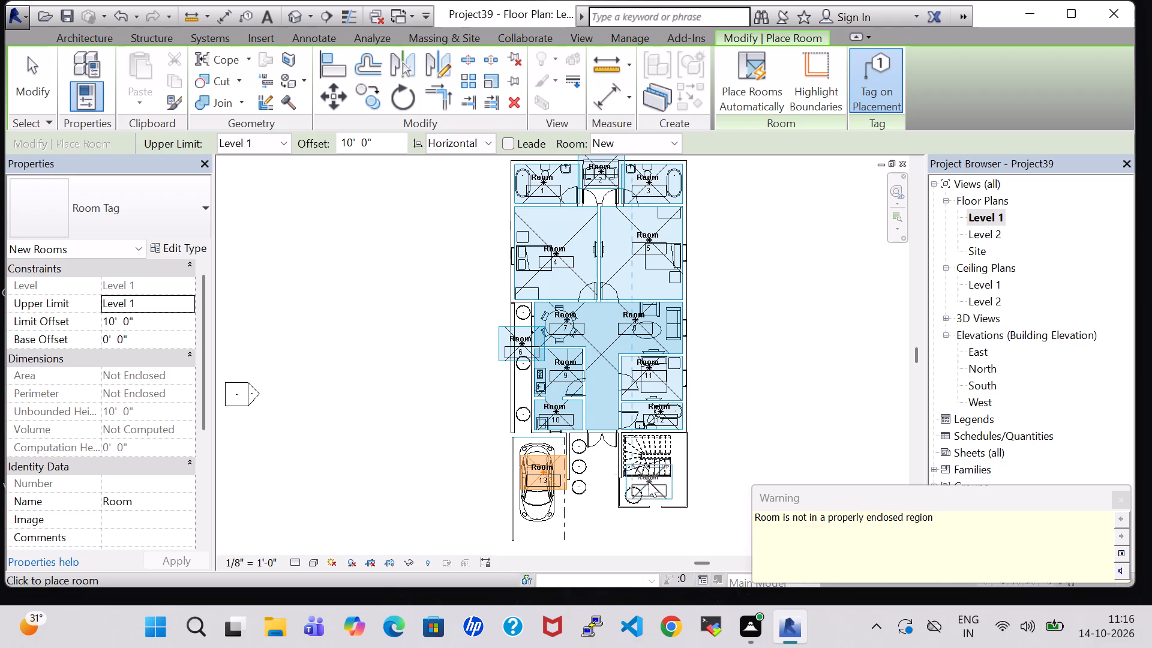
left_click(654, 483)
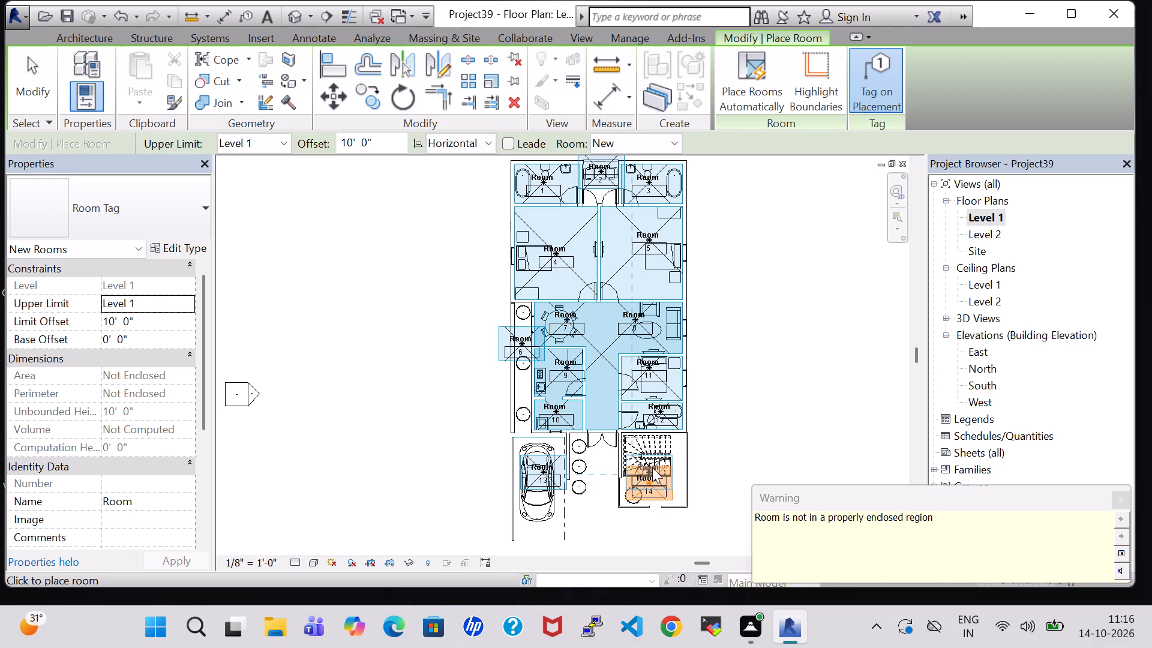
Place one more tagged room over the stair flight and finish placing rooms.
left_click(652, 455)
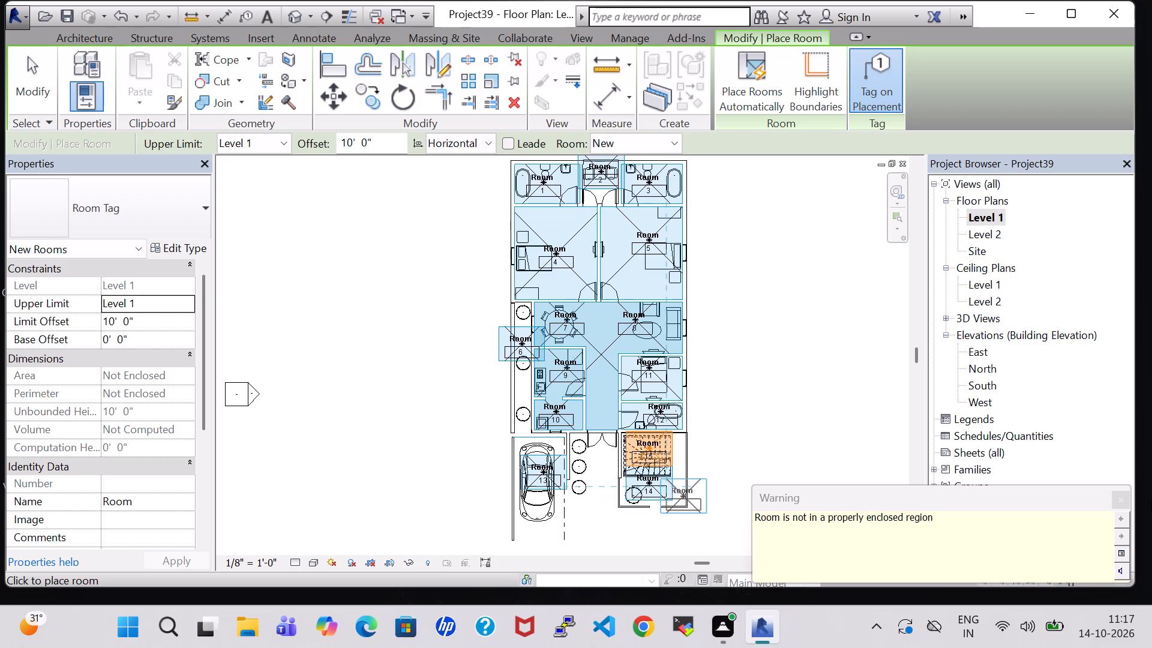
left_click(1121, 493)
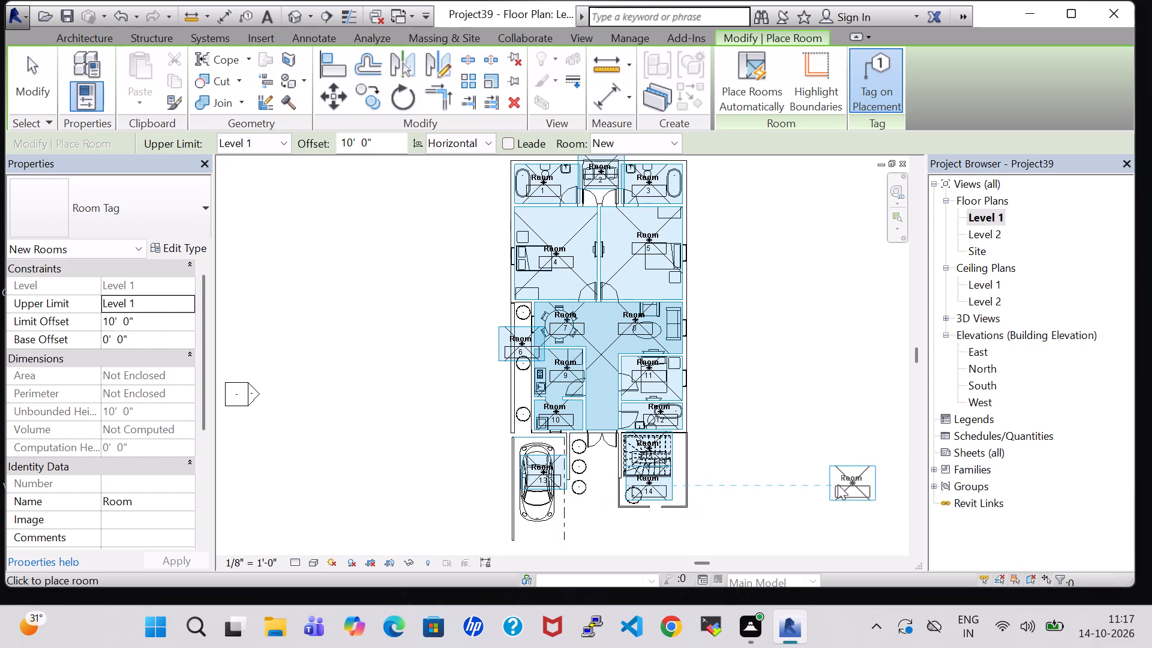
key("Escape")
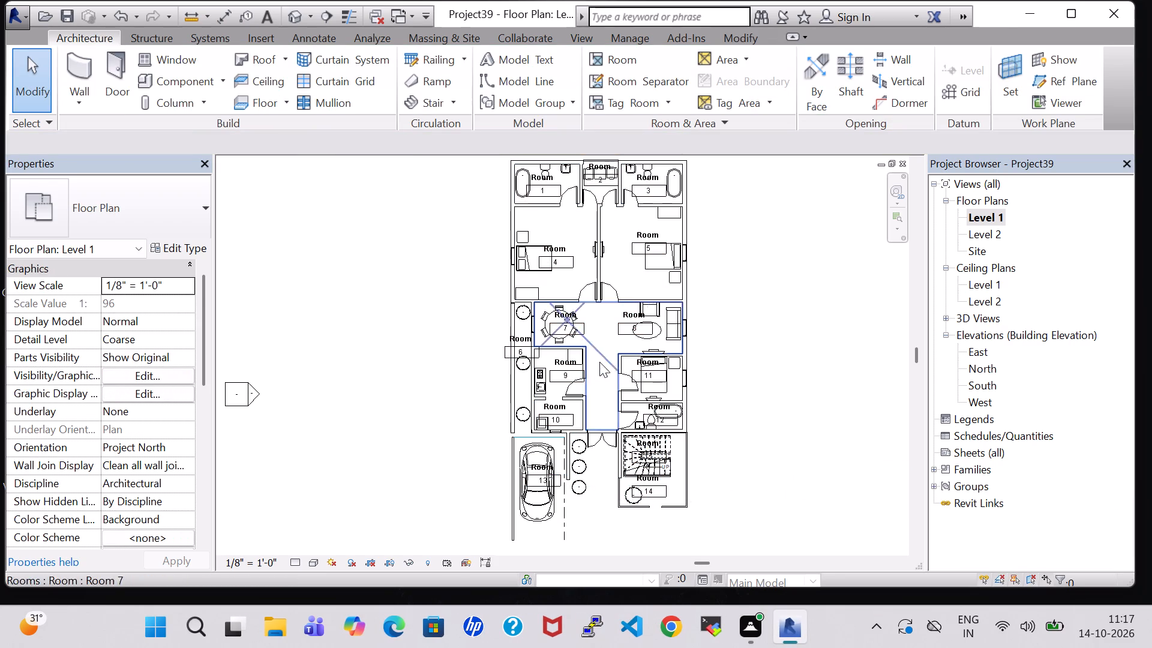
Turn off Show Room Number in the Room Tag type so the tags show only room names.
left_click(562, 317)
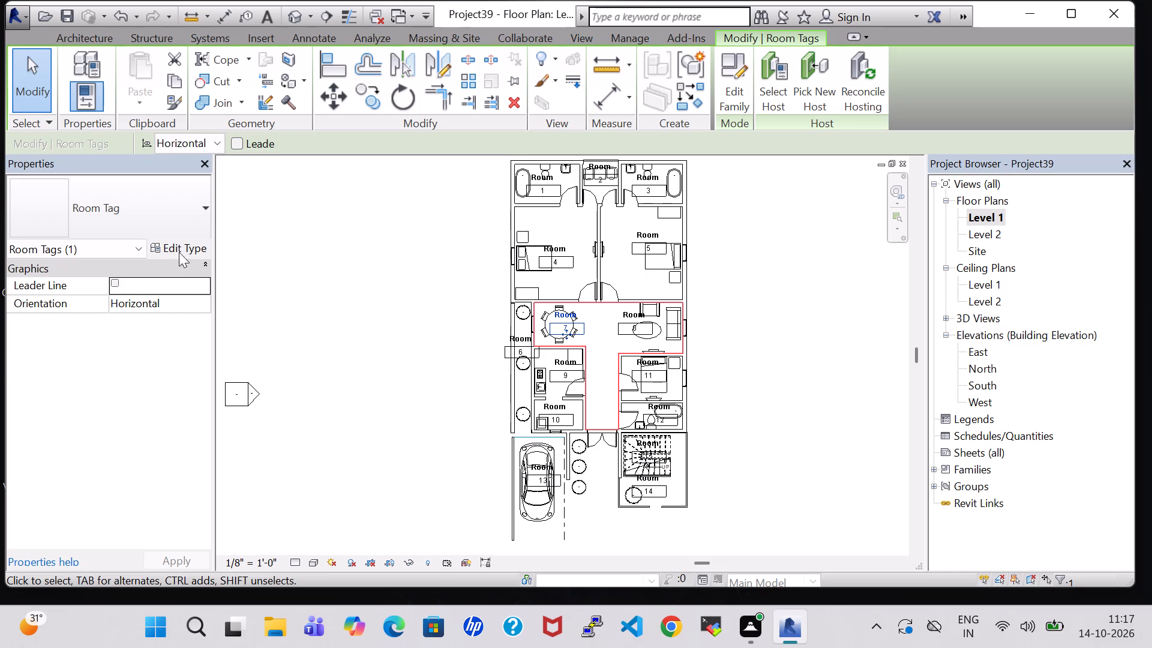
left_click(179, 243)
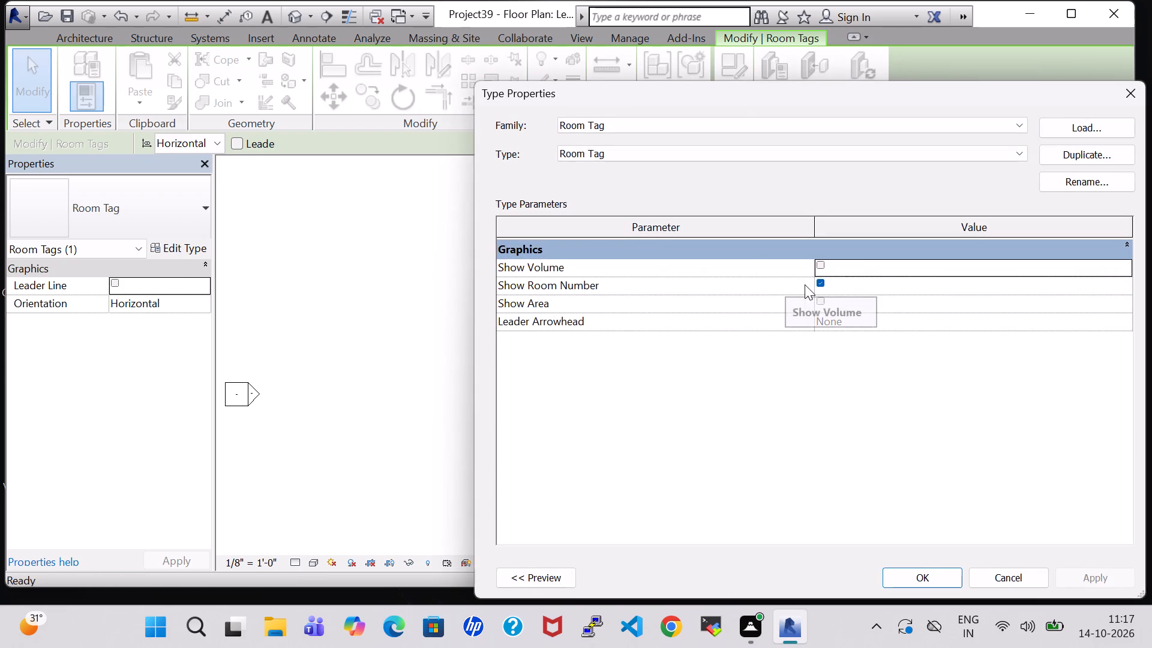
left_click(814, 280)
left_click(821, 283)
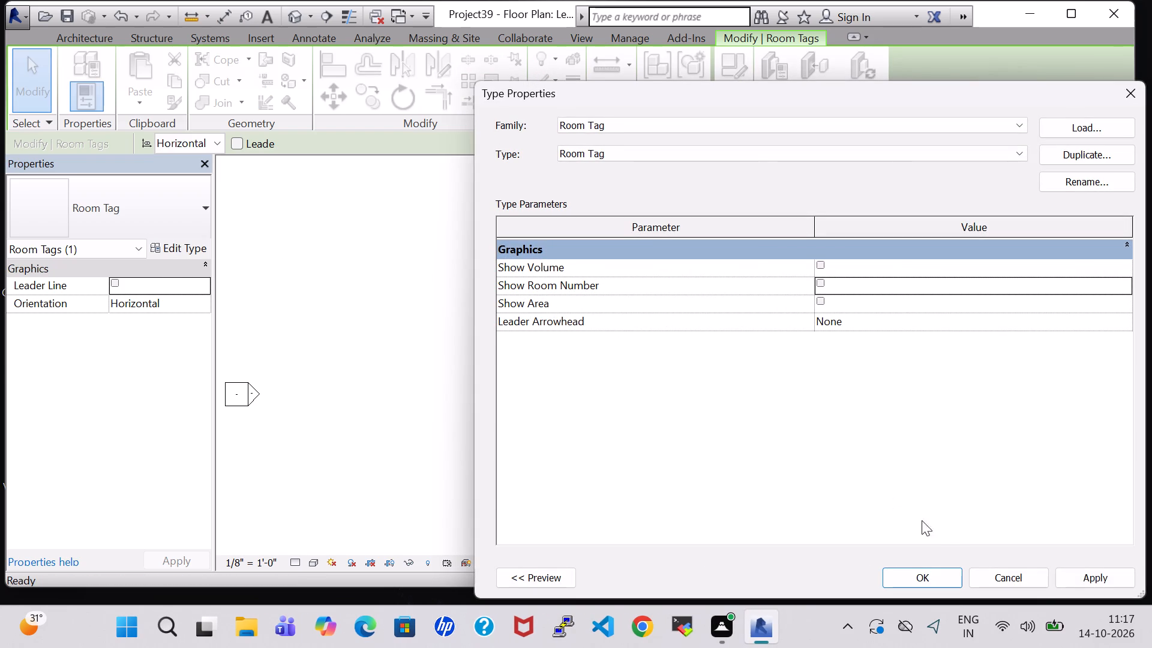
left_click(1118, 576)
left_click(951, 577)
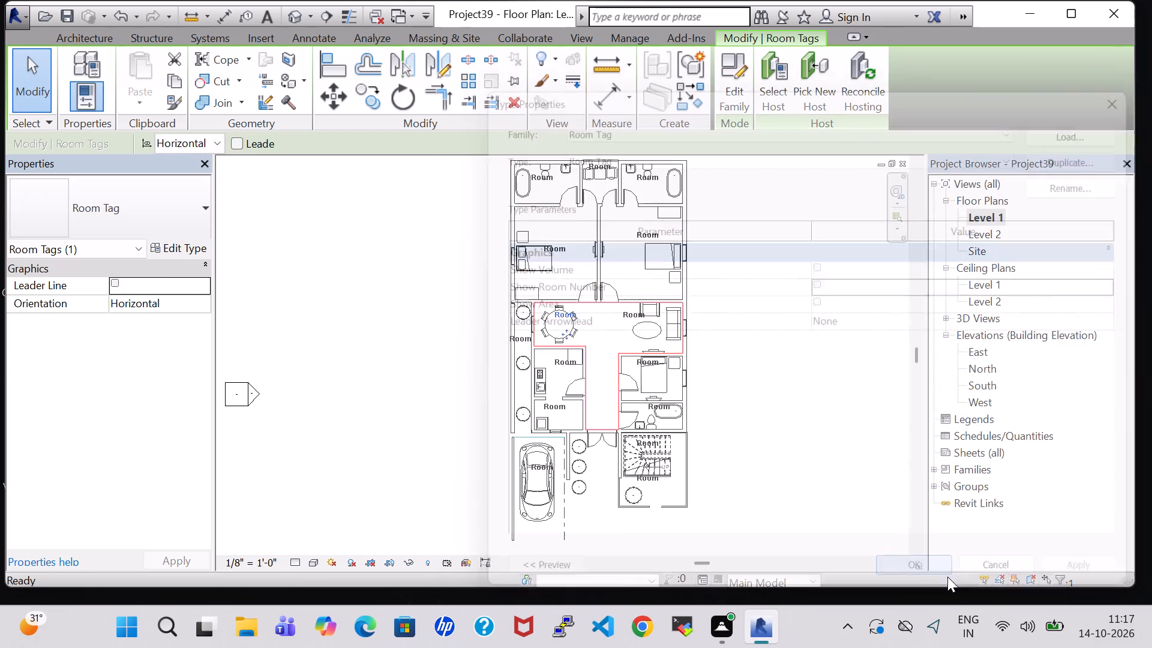
left_click(791, 349)
Name the left-hand rear bathroom WASHROOM and nudge its tag slightly down and to the right within the room.
scroll(755, 274, "up", 4)
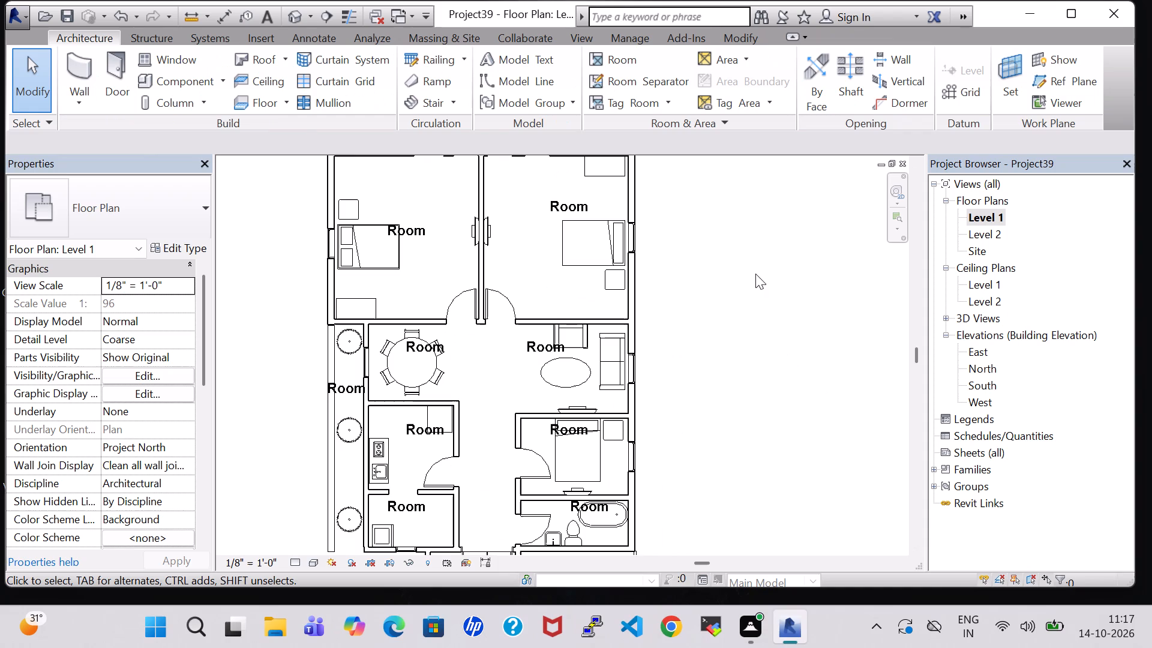
scroll(682, 141, "down", 2)
scroll(704, 350, "down", 1)
middle_click_drag(720, 272, 736, 277)
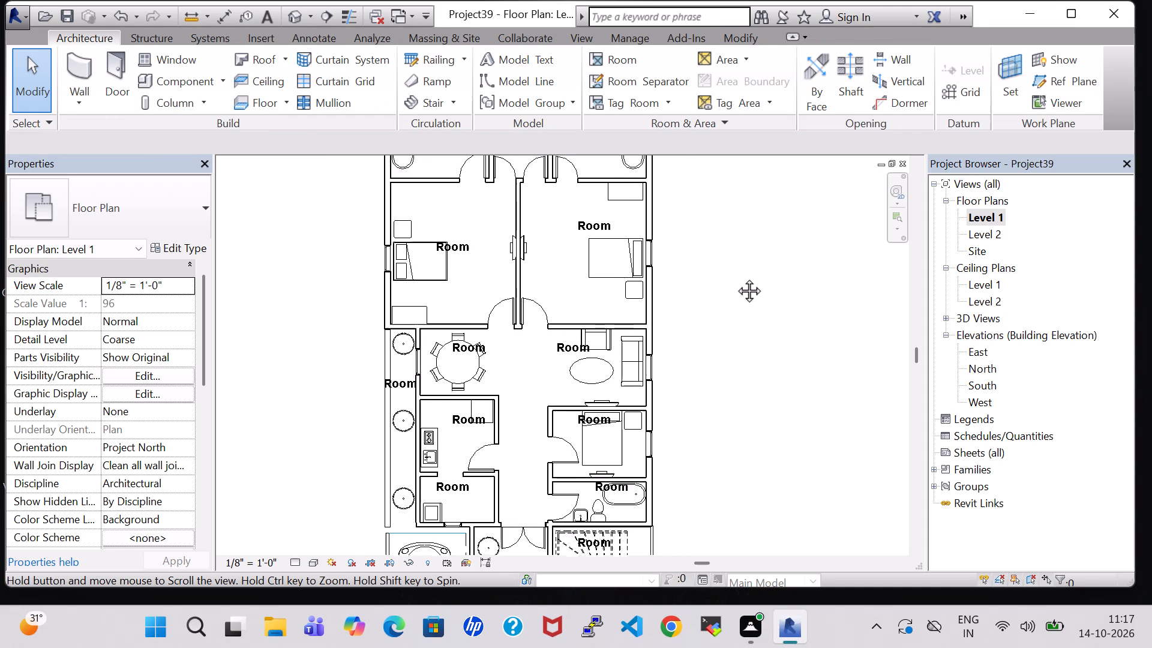
middle_click_drag(736, 277, 791, 377)
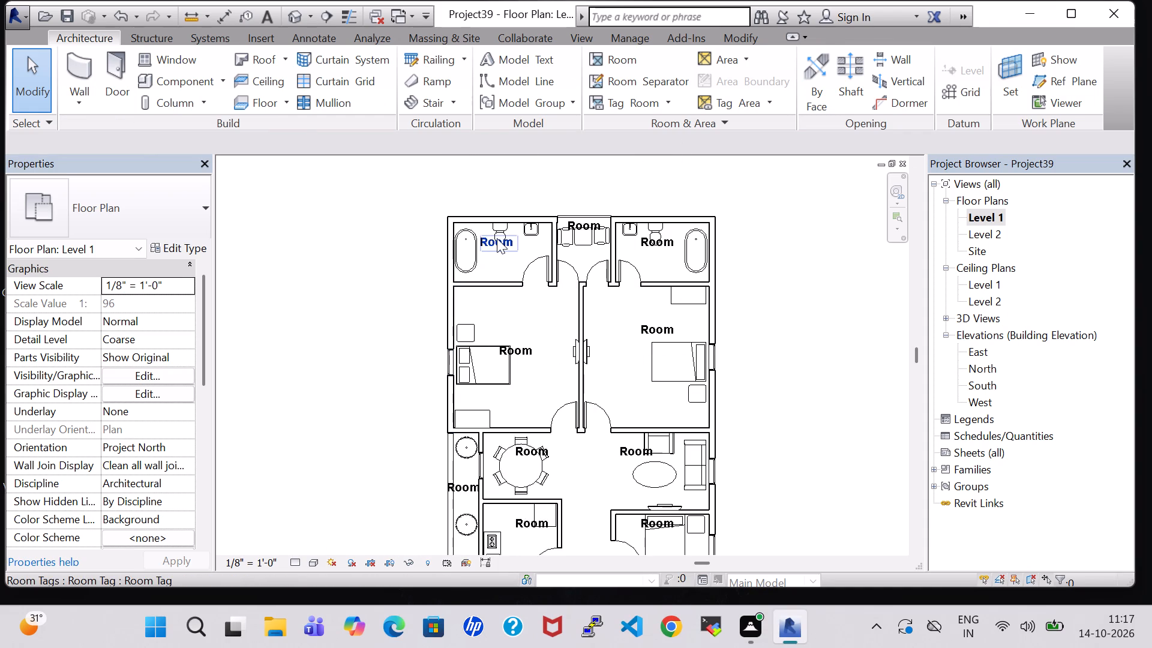
double_click(497, 238)
key("BackSpace")
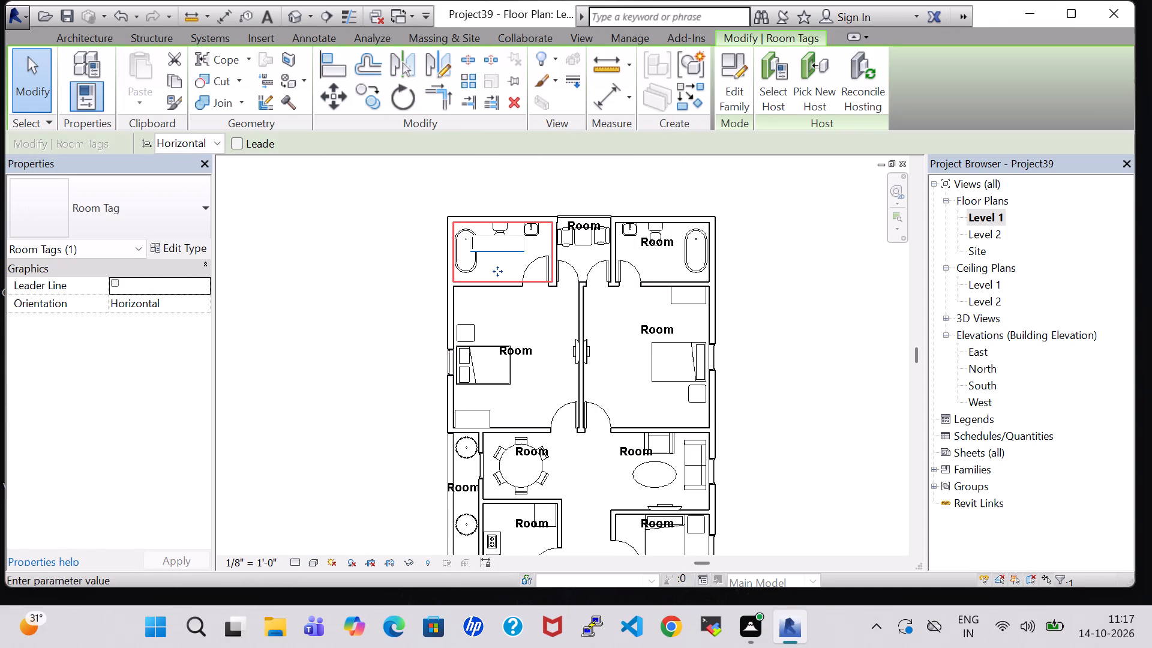
type("WASHROOM")
key("Return")
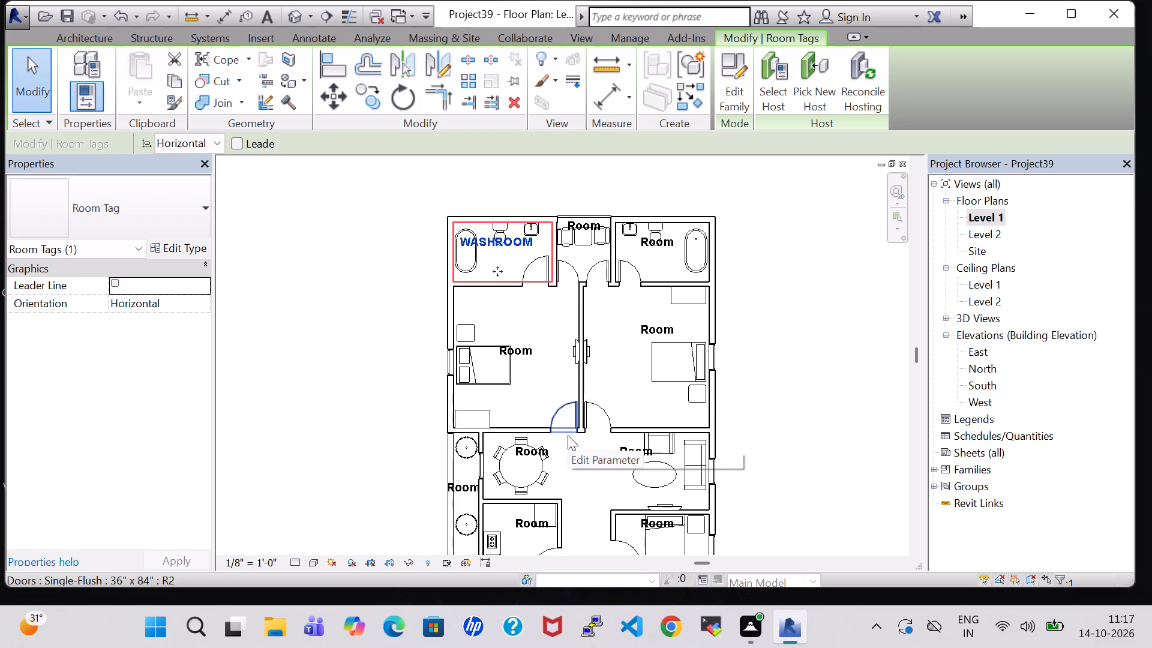
key("Down")
key("Down")
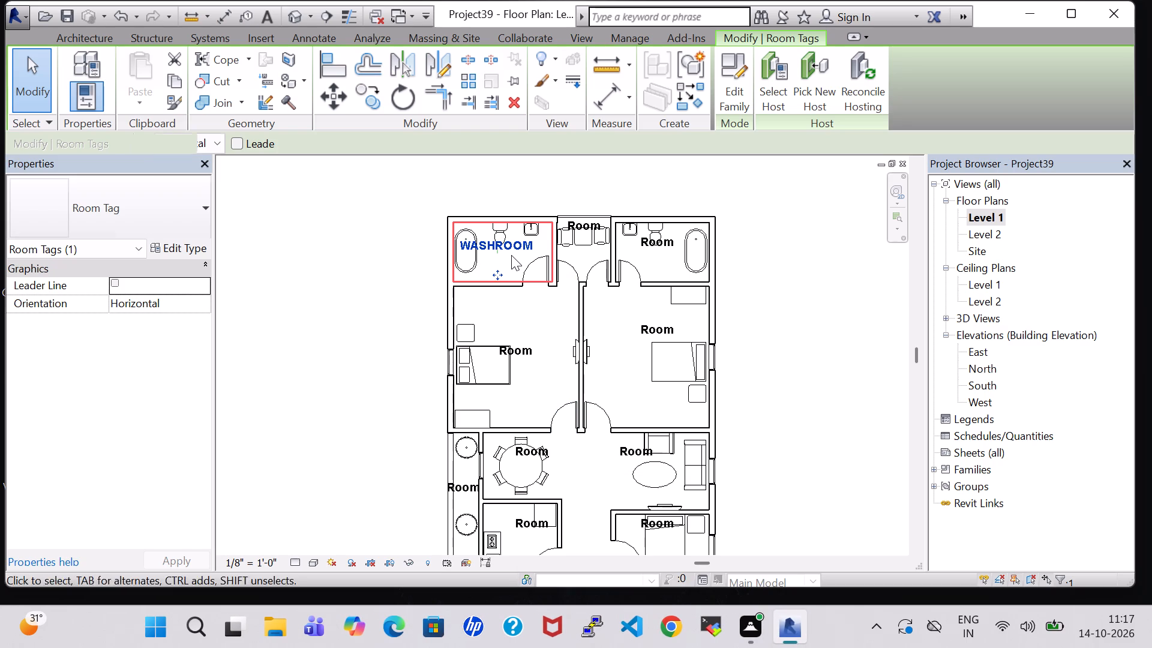
key("Right")
key("Right")
Add the prefix "AT." to the left-hand rear bathroom's name, making it AT.WASHROOM.
double_click(521, 249)
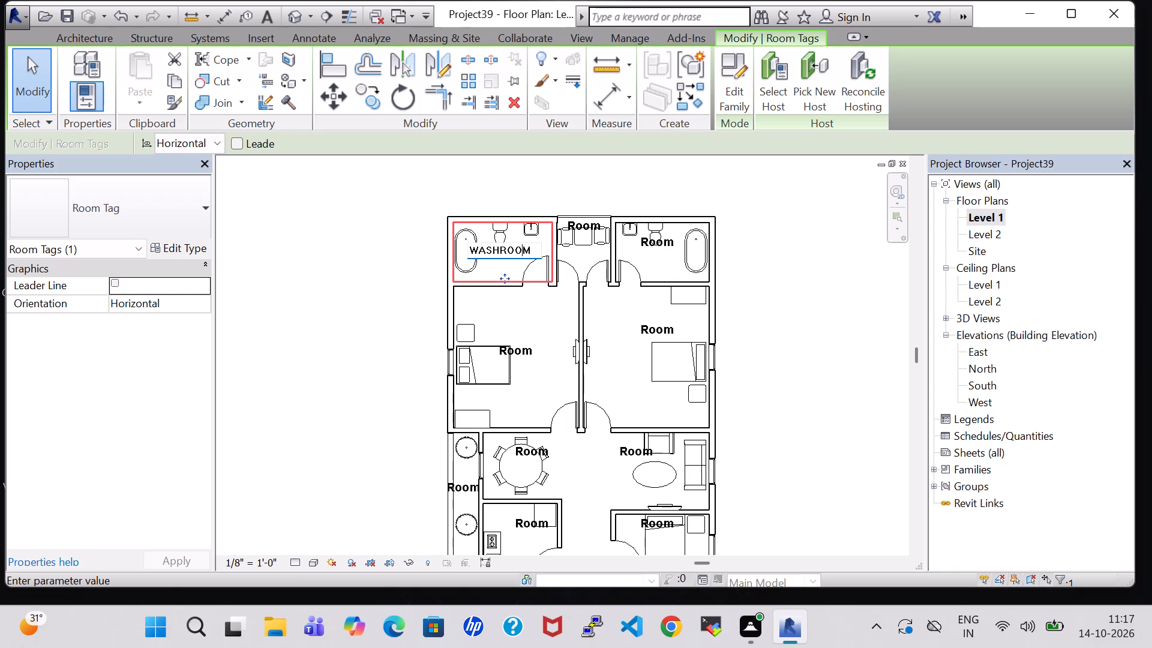
left_click(472, 248)
type("AT")
key("period")
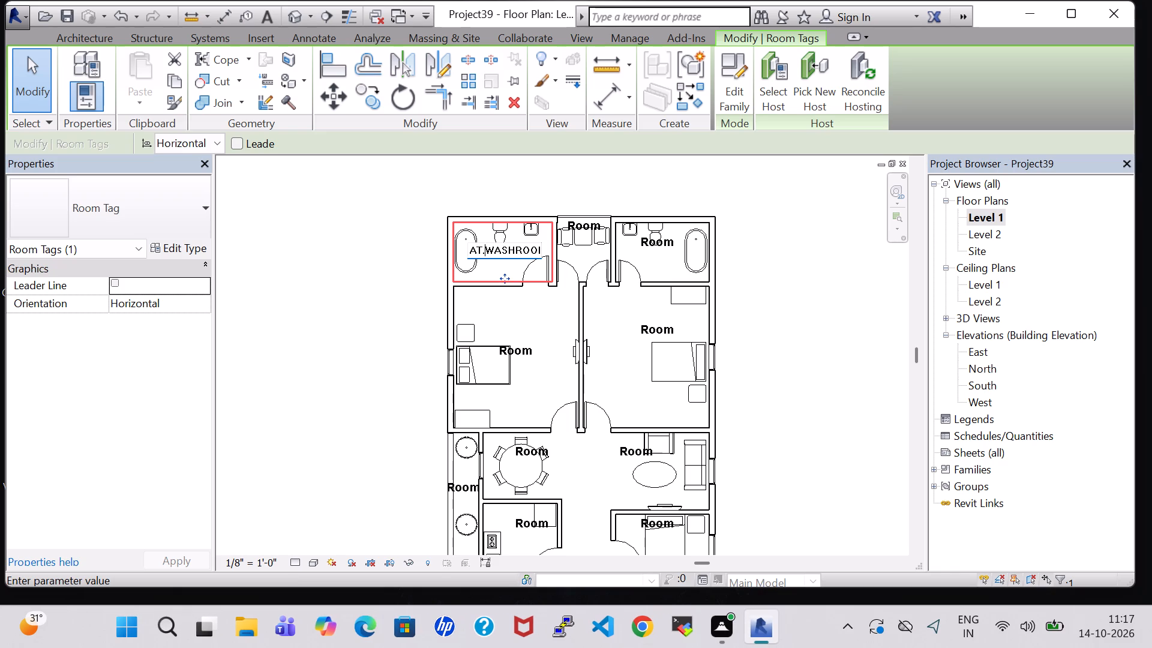
key("Return")
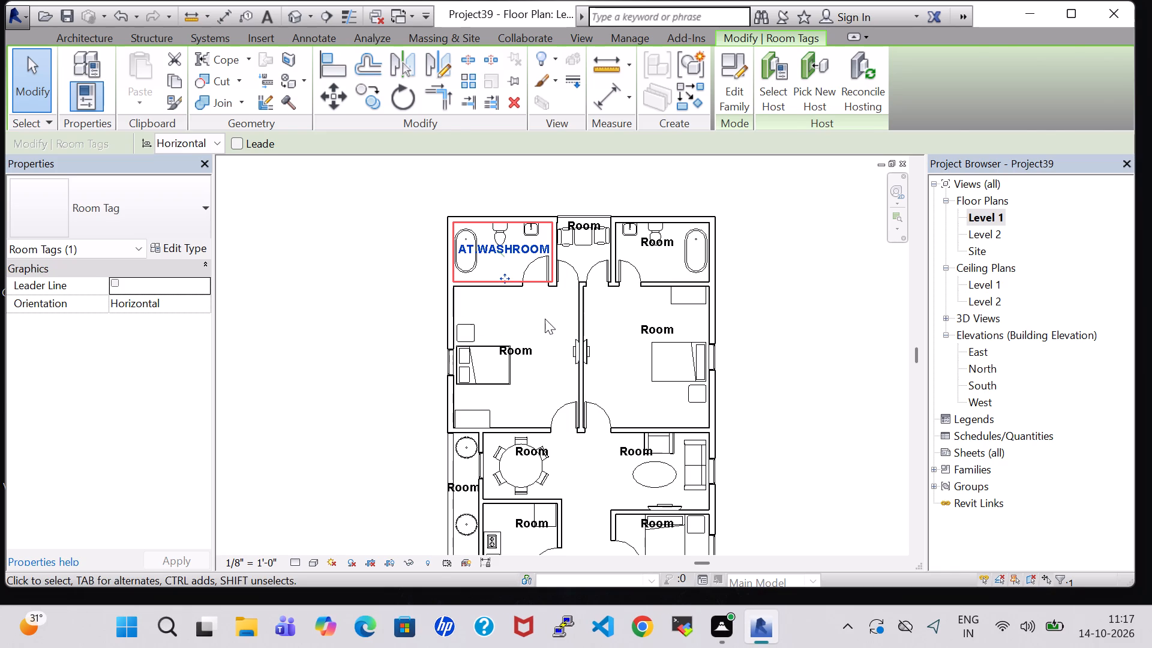
left_click(545, 319)
Name the sofa space between the two rear bathrooms OPEN TO SKY.
double_click(592, 224)
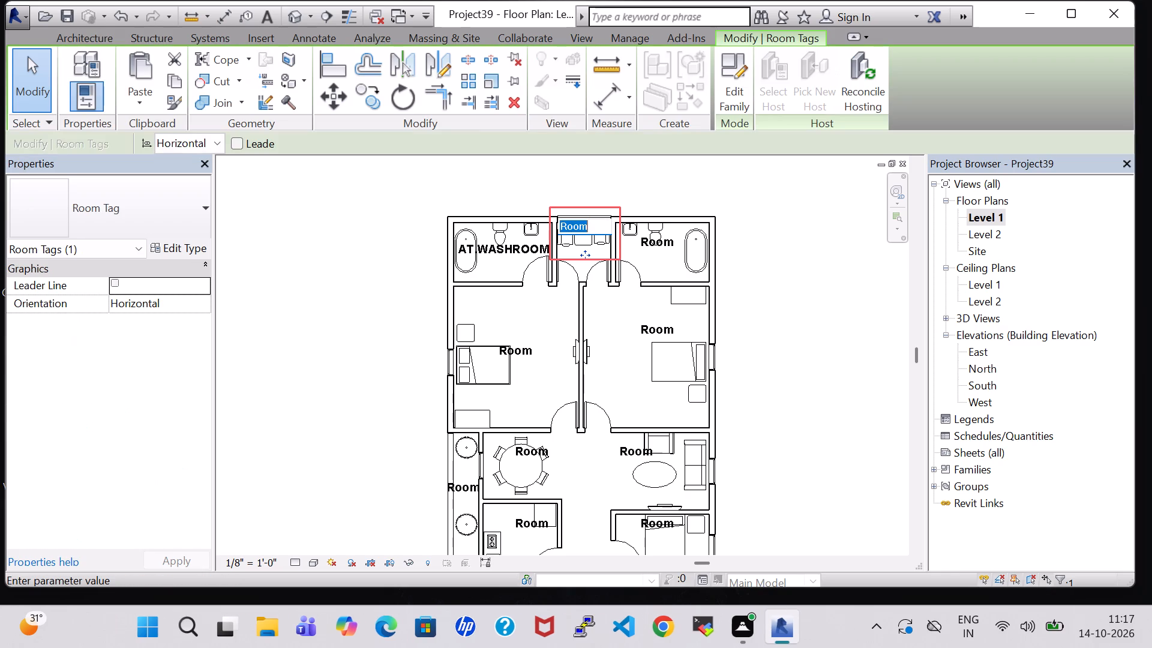
key("BackSpace")
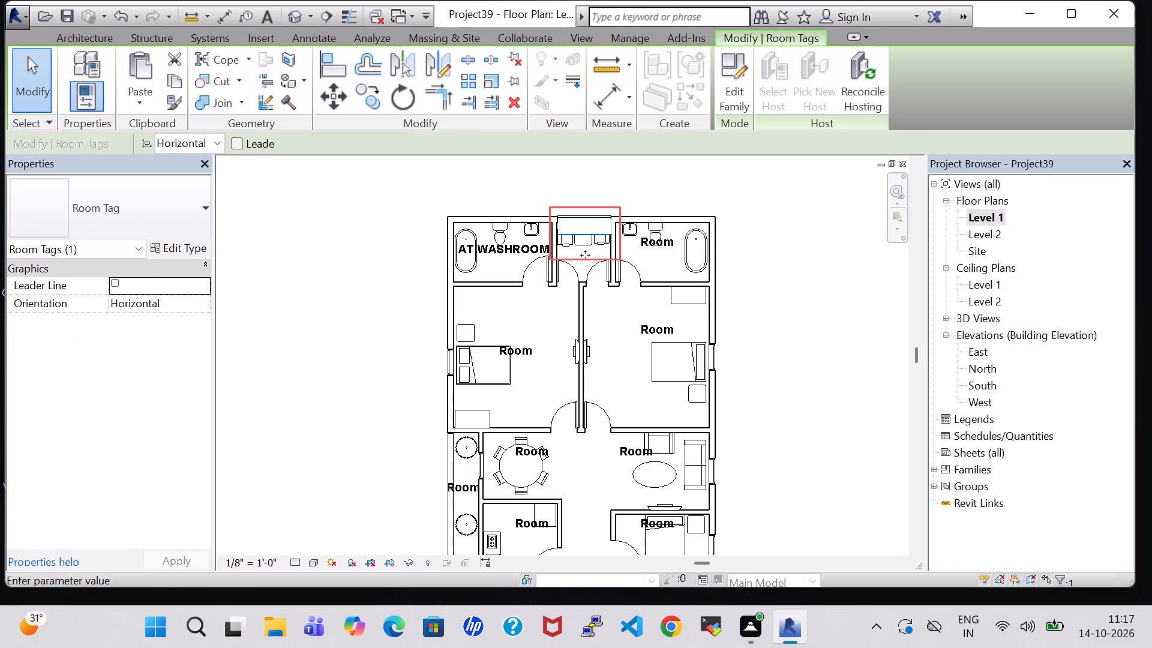
type("OPEN Y")
key("BackSpace")
type("TO SKY")
key("Return")
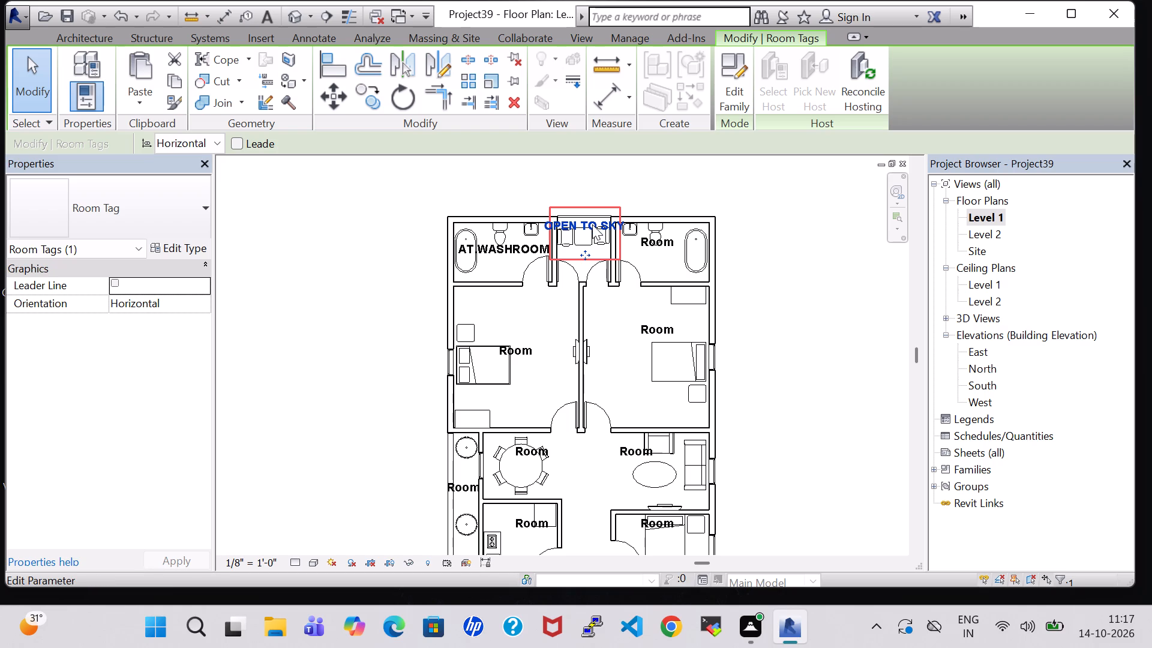
Shorten the sofa space's name to OPEN SKY and nudge its tag down over the sofa.
left_click(593, 223)
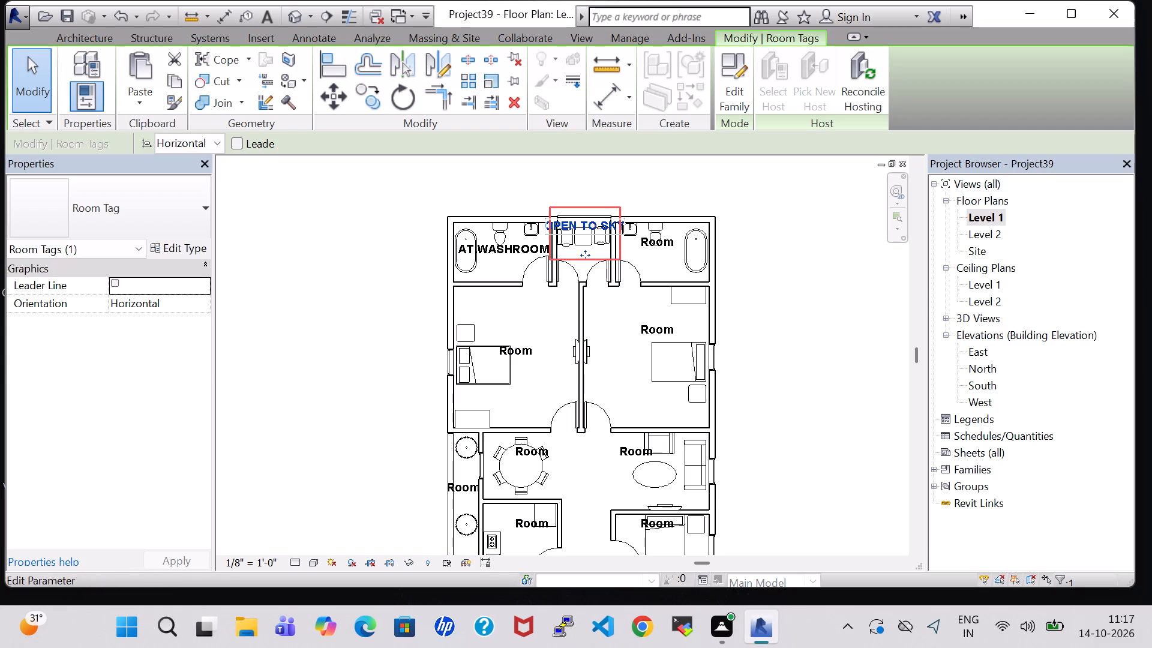
left_click(593, 223)
key("BackSpace")
key("BackSpace")
key("BackSpace")
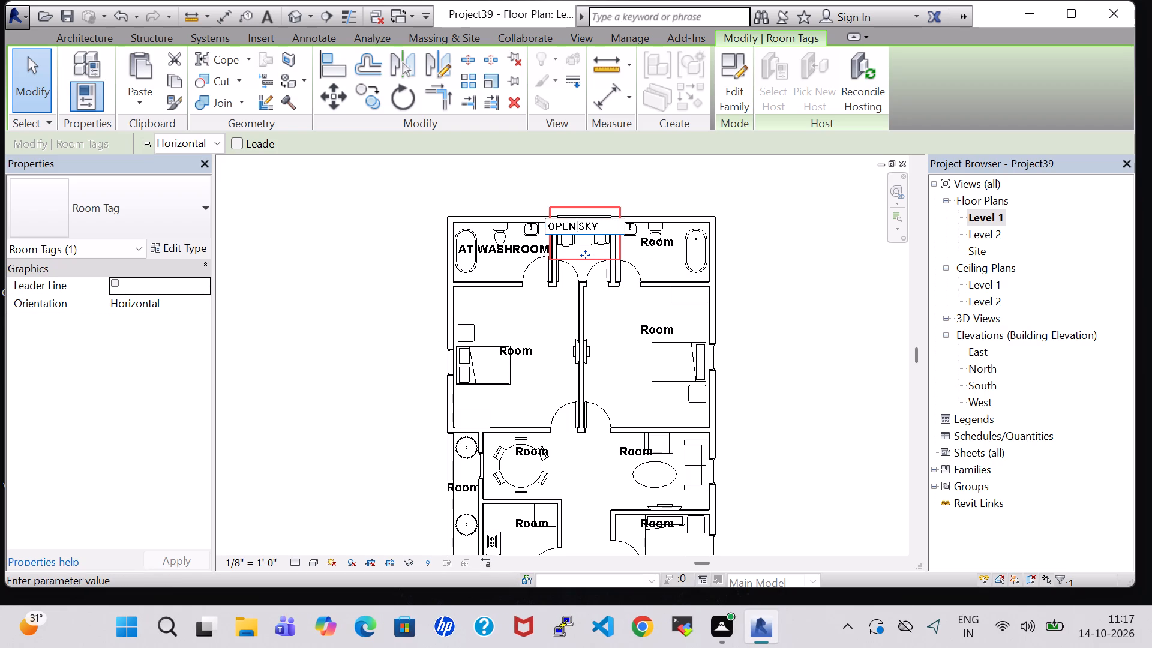
key("Return")
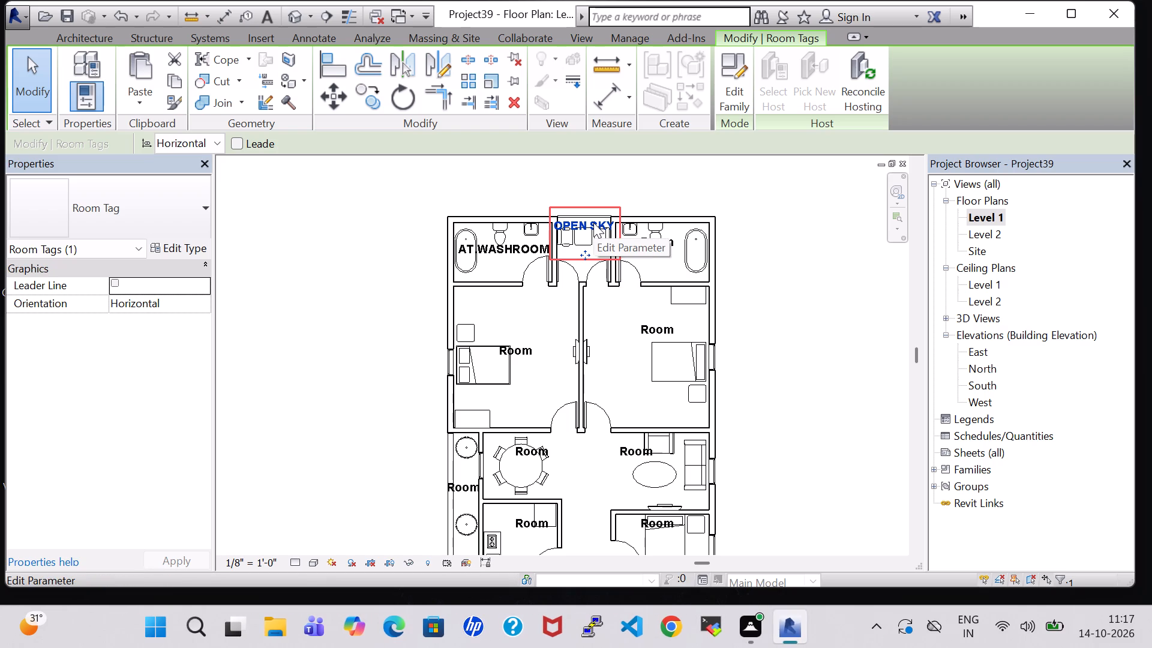
key("Down")
key("Down")
key("Down")
key("Down")
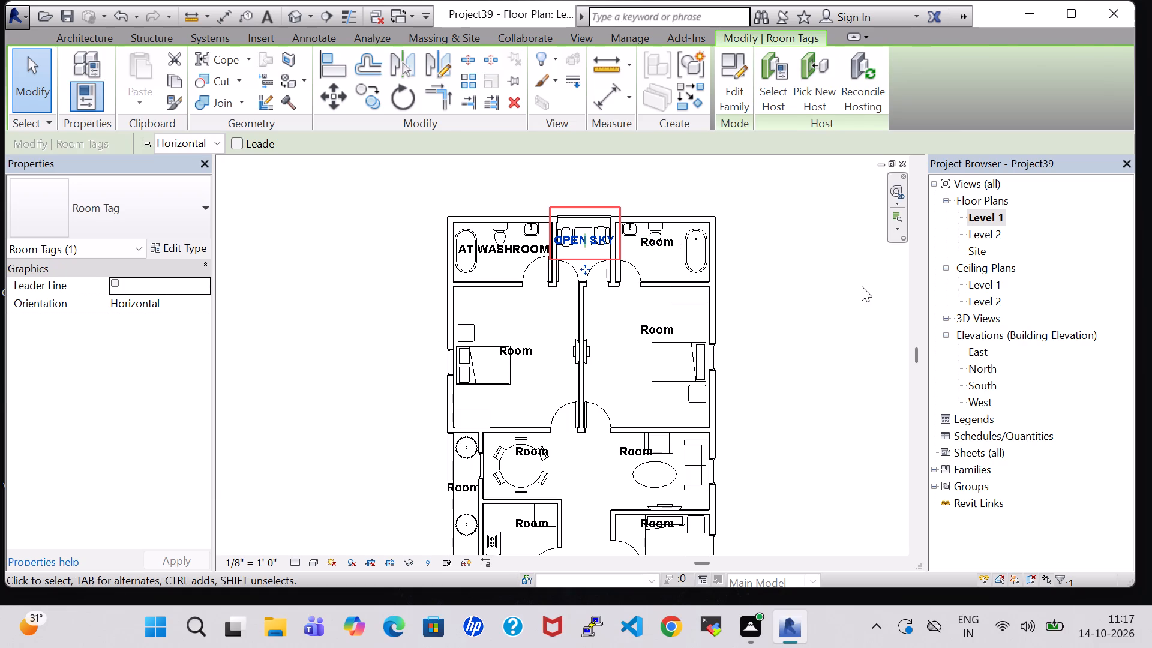
left_click(859, 286)
Name the right-hand rear bathroom AT.WASHROOM and nudge its tag slightly right to fit between the walls.
double_click(670, 247)
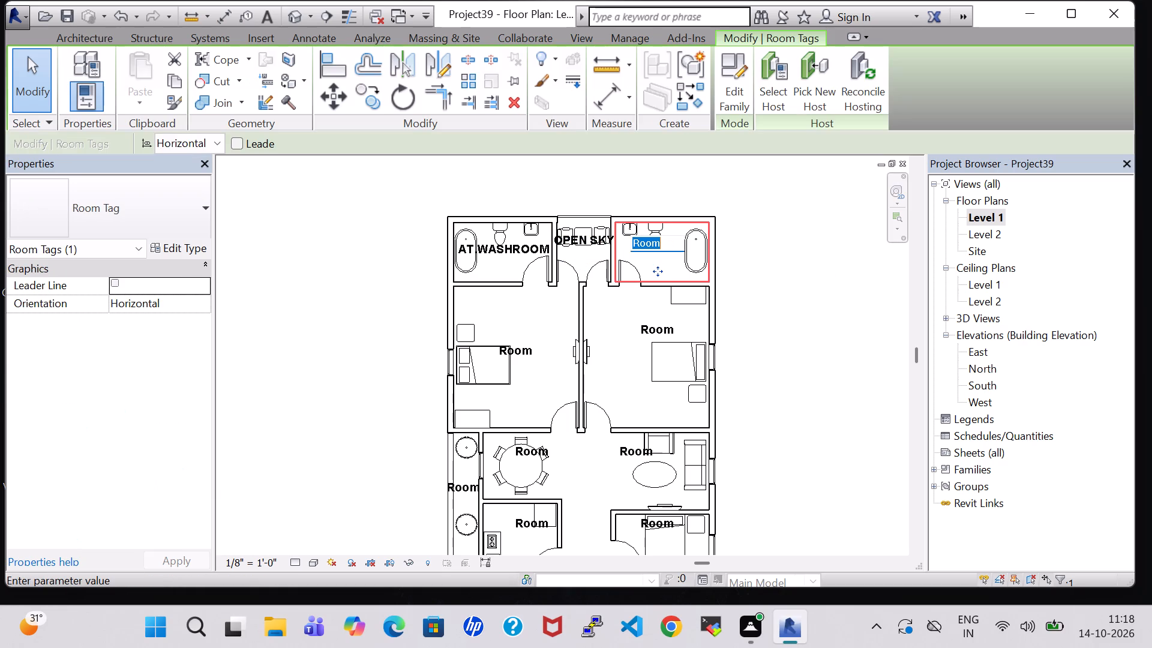
key("BackSpace")
type("AT")
type(".WASHROOM")
key("Return")
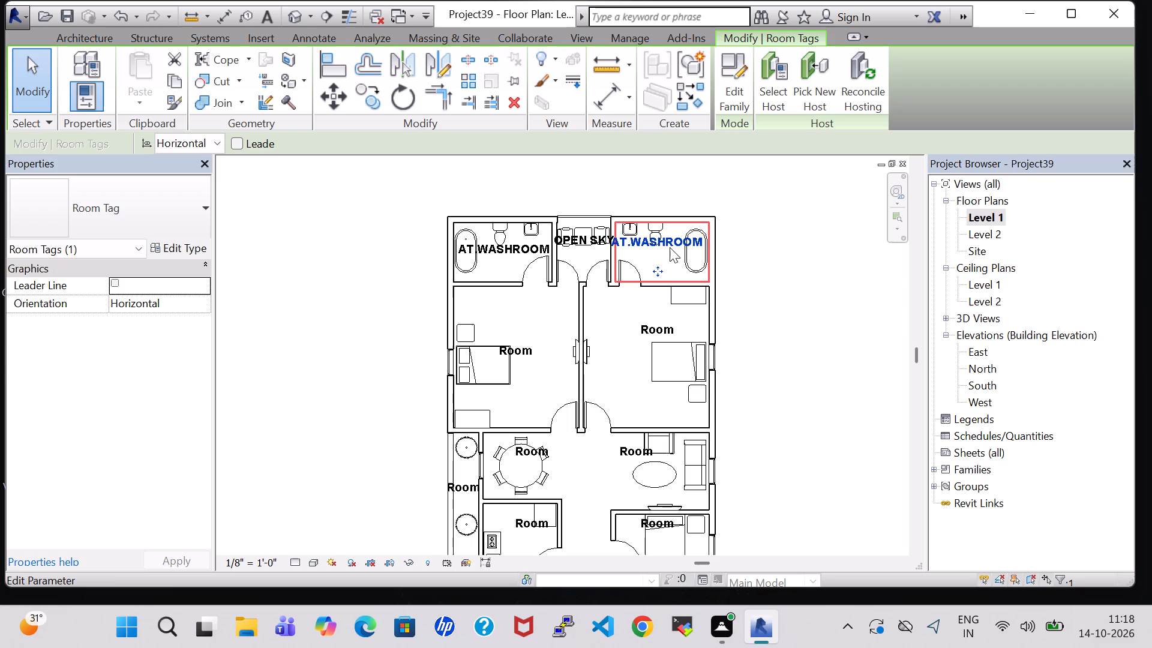
key("Right")
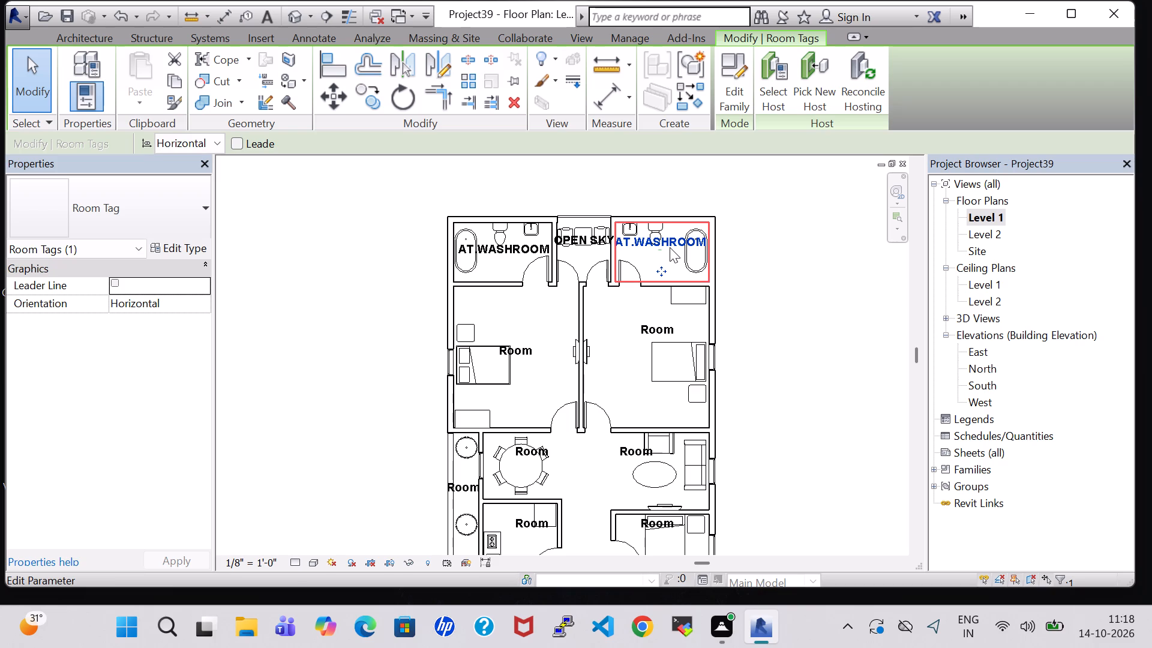
left_click(814, 297)
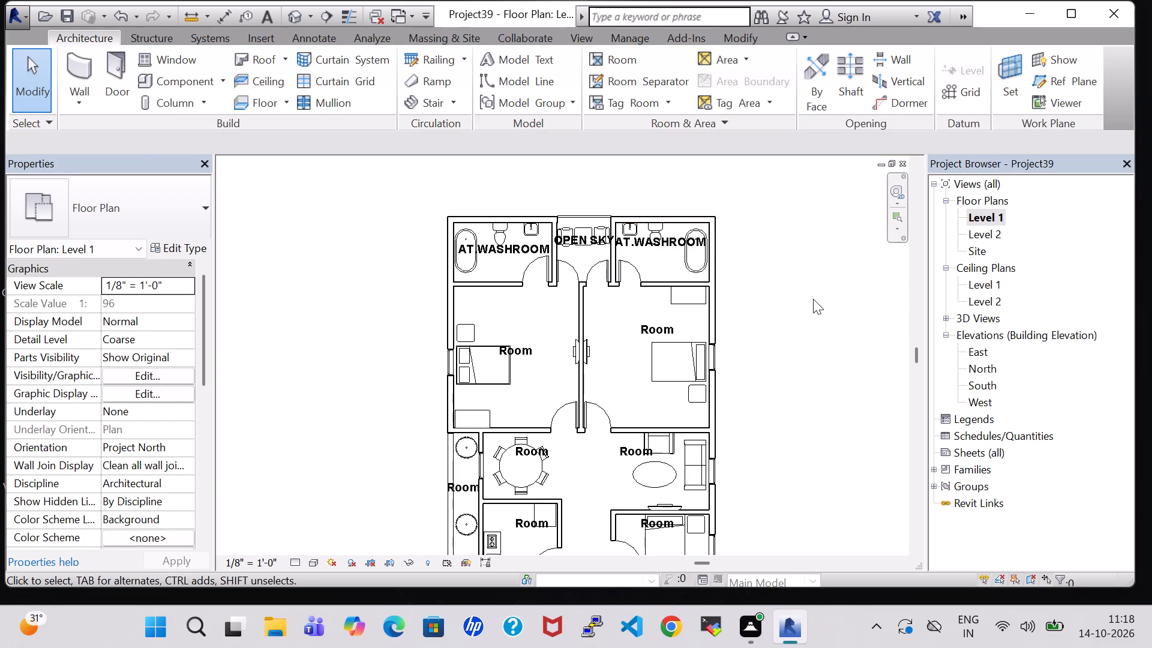
Name both large bedrooms in front of the rear bathrooms MASTER BEDROOM.
double_click(523, 346)
key("BackSpace")
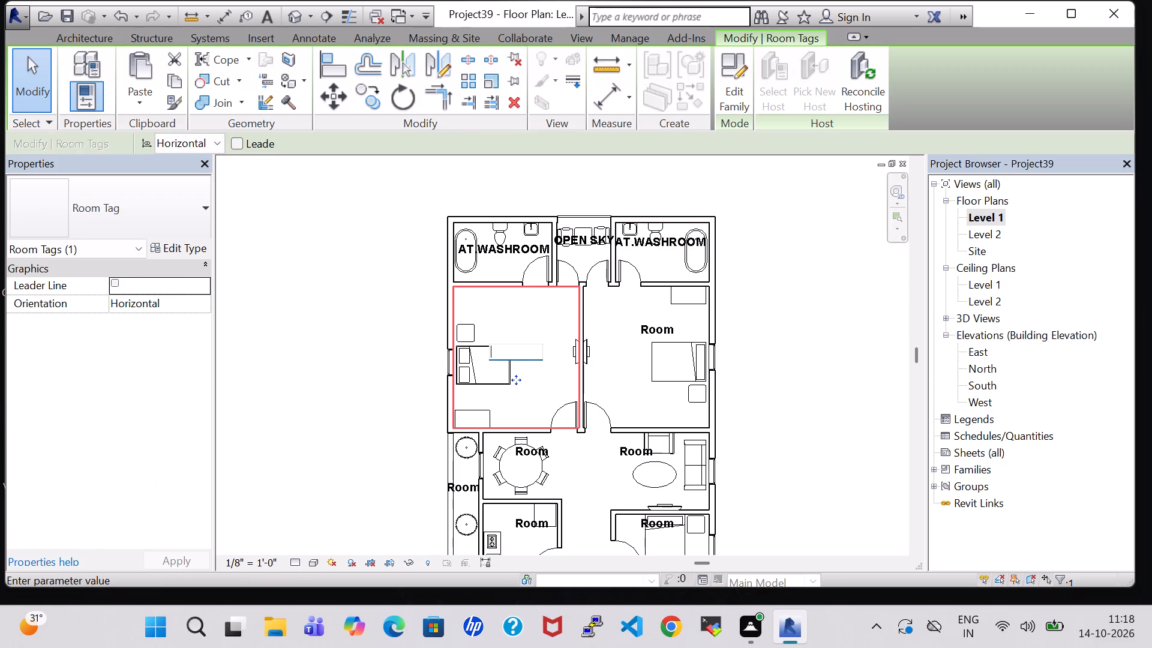
type("MASTER")
key("space")
type("BEDROOM")
key("Return")
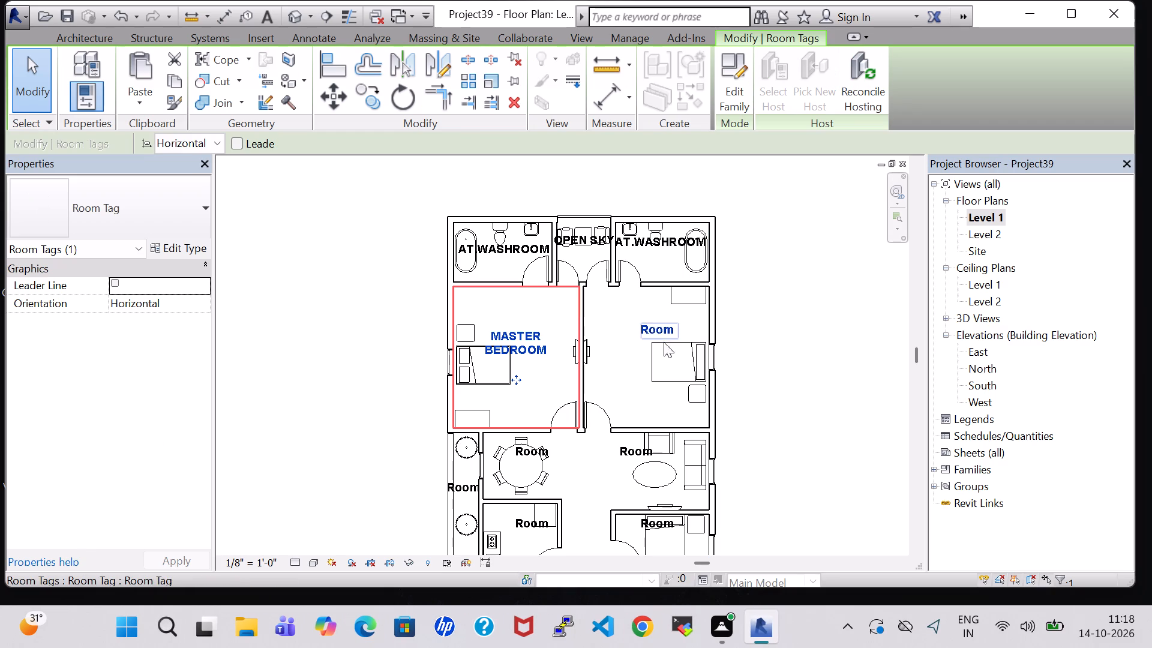
double_click(649, 323)
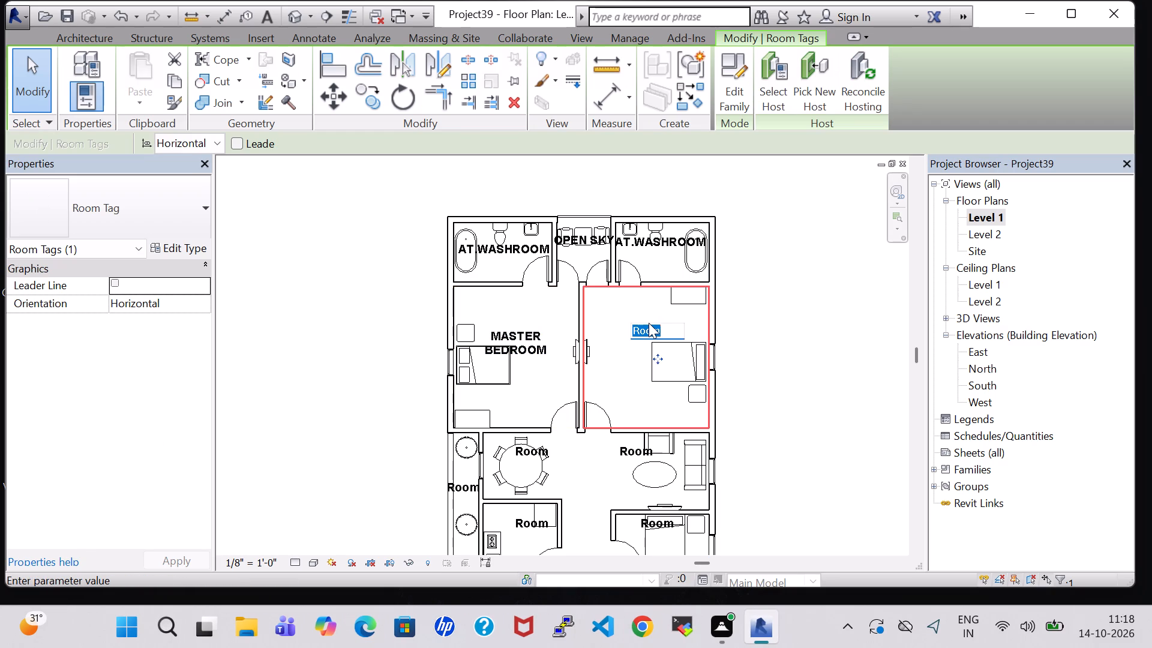
key("BackSpace")
type("MASTER")
key("space")
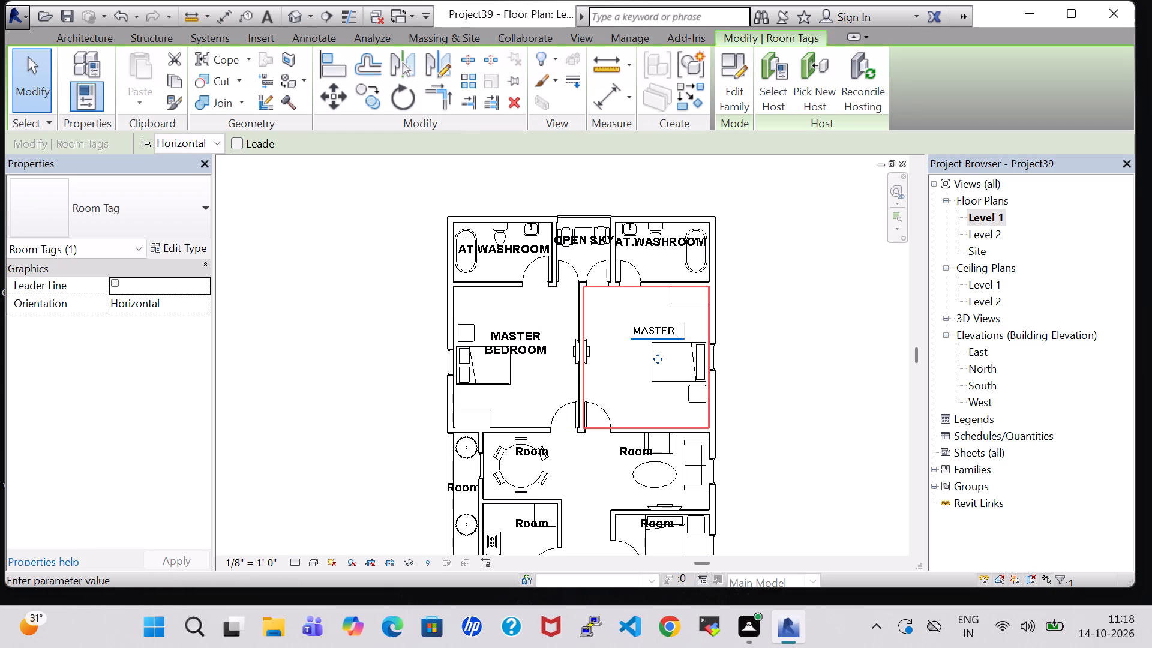
type("BEDROOM")
key("Return")
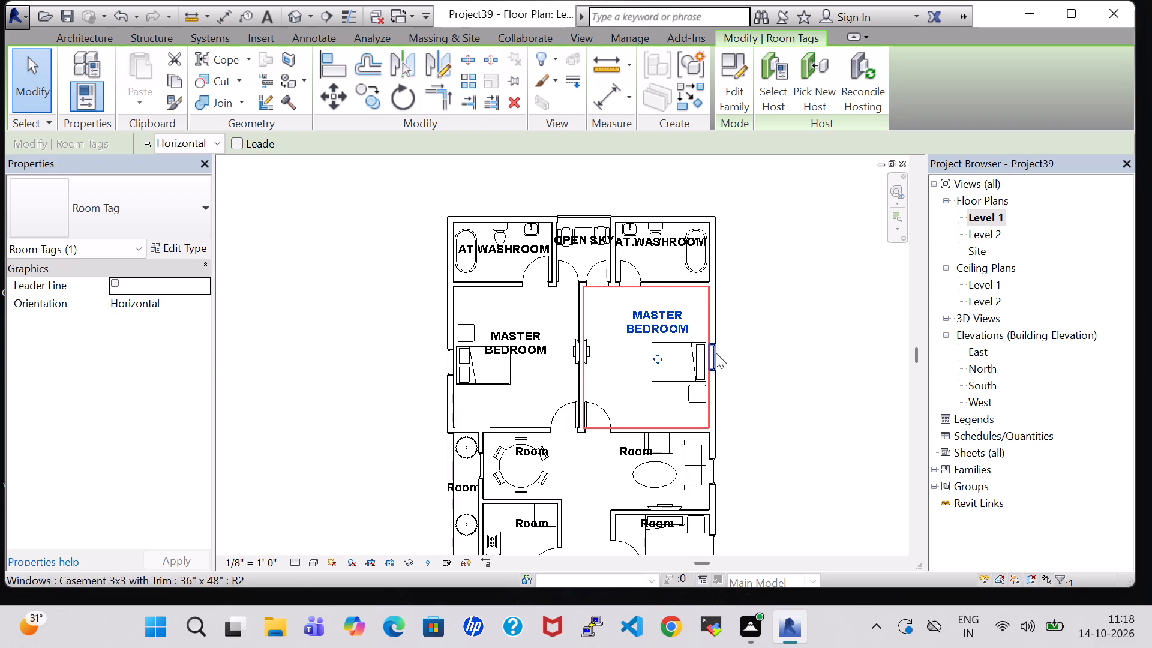
Nudge the right-hand MASTER BEDROOM tag down towards the middle of the room, roughly level with the left bedroom's tag.
key("Down")
key("Down")
key("Down")
key("Down")
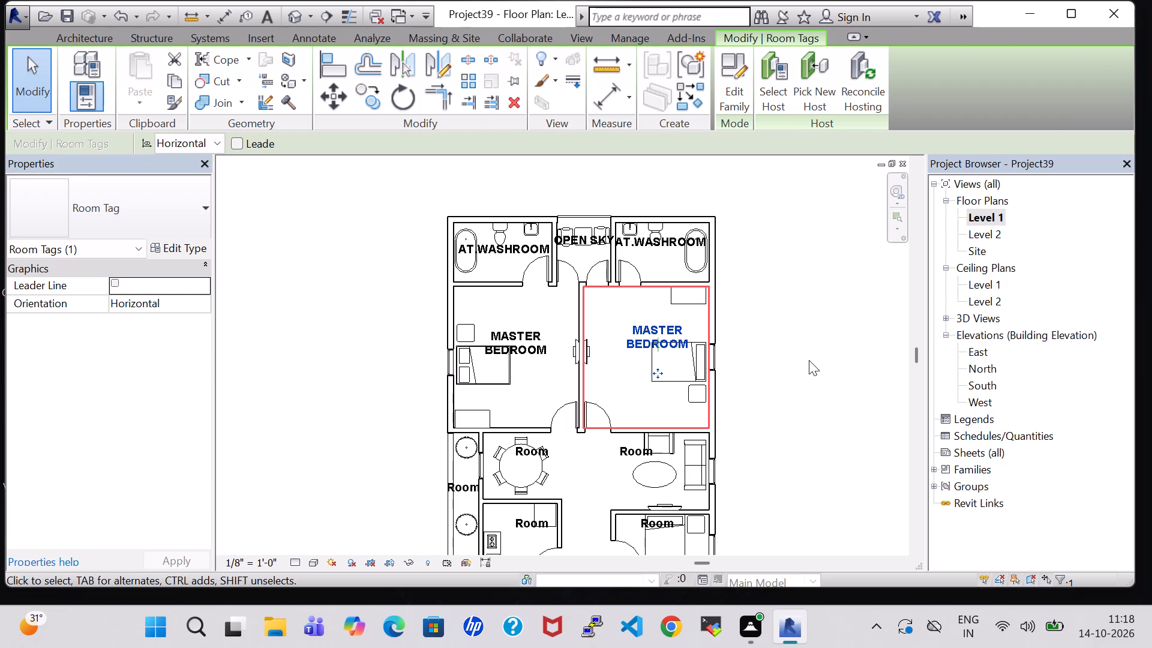
left_click(809, 360)
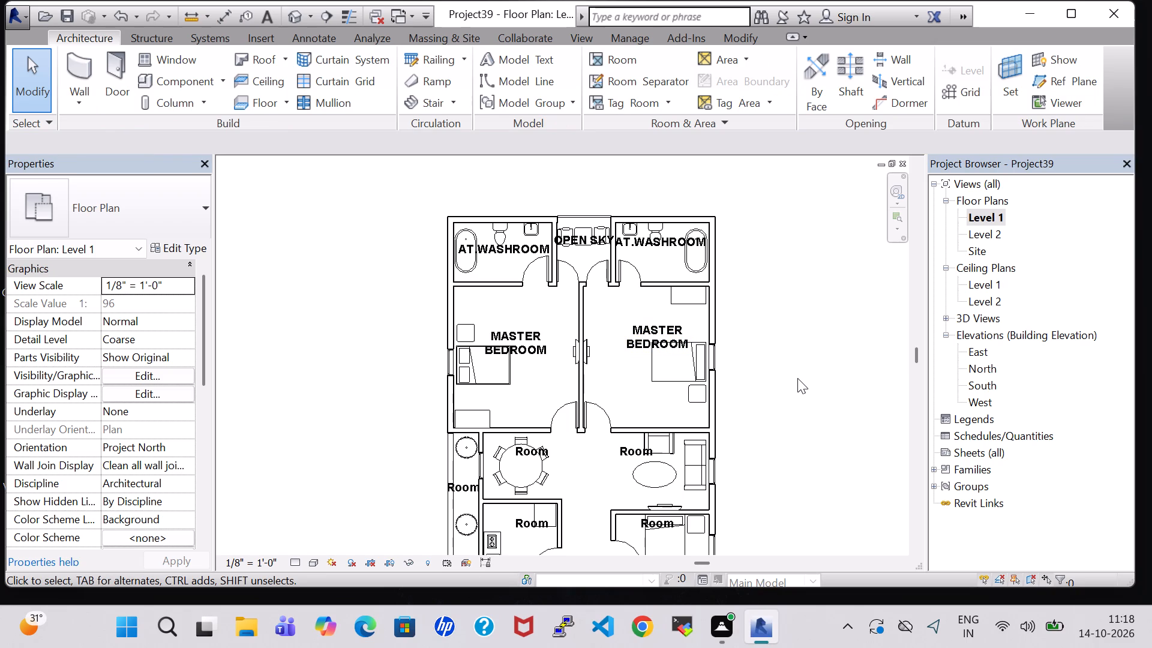
Set the room tag in the narrow planted strip beside the dining area and kitchen to Vertical orientation.
scroll(797, 378, "up", 1)
middle_click_drag(797, 378, 779, 341)
scroll(779, 337, "down", 2)
middle_click_drag(799, 485, 776, 392)
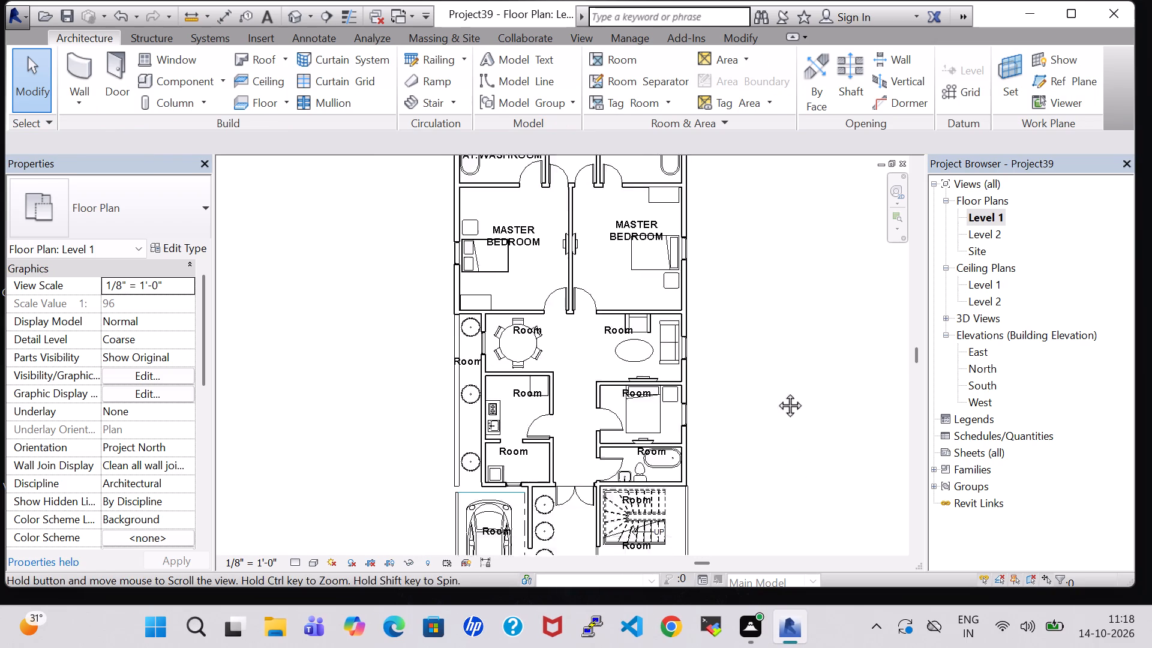
middle_click_drag(776, 392, 775, 347)
left_click(469, 303)
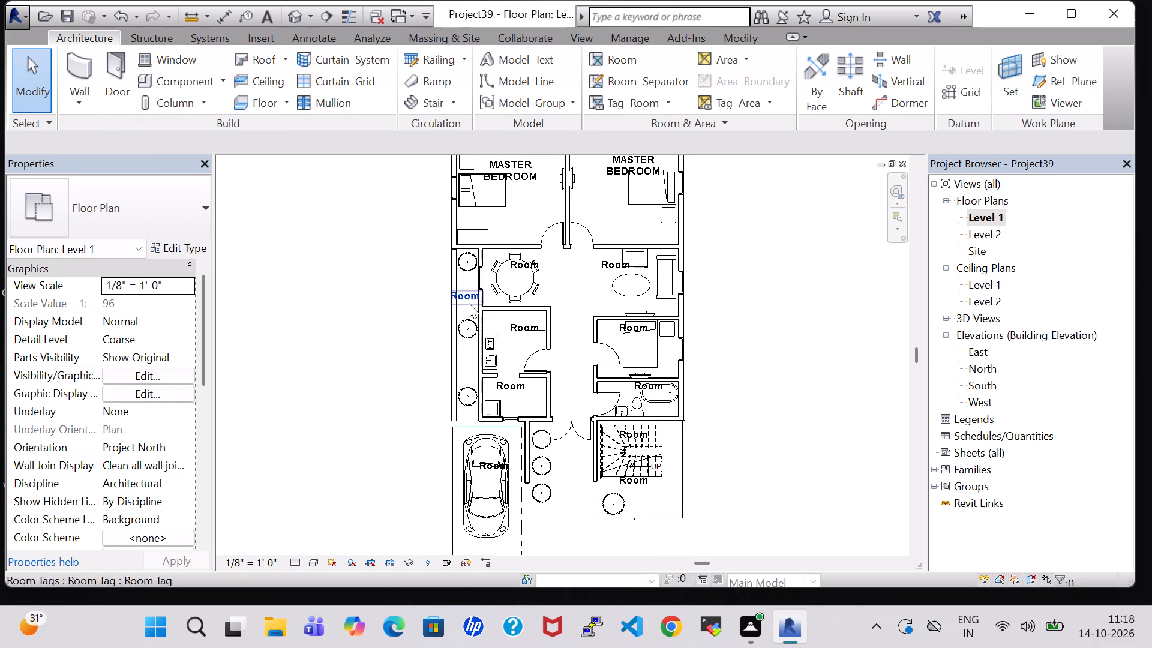
left_click(203, 136)
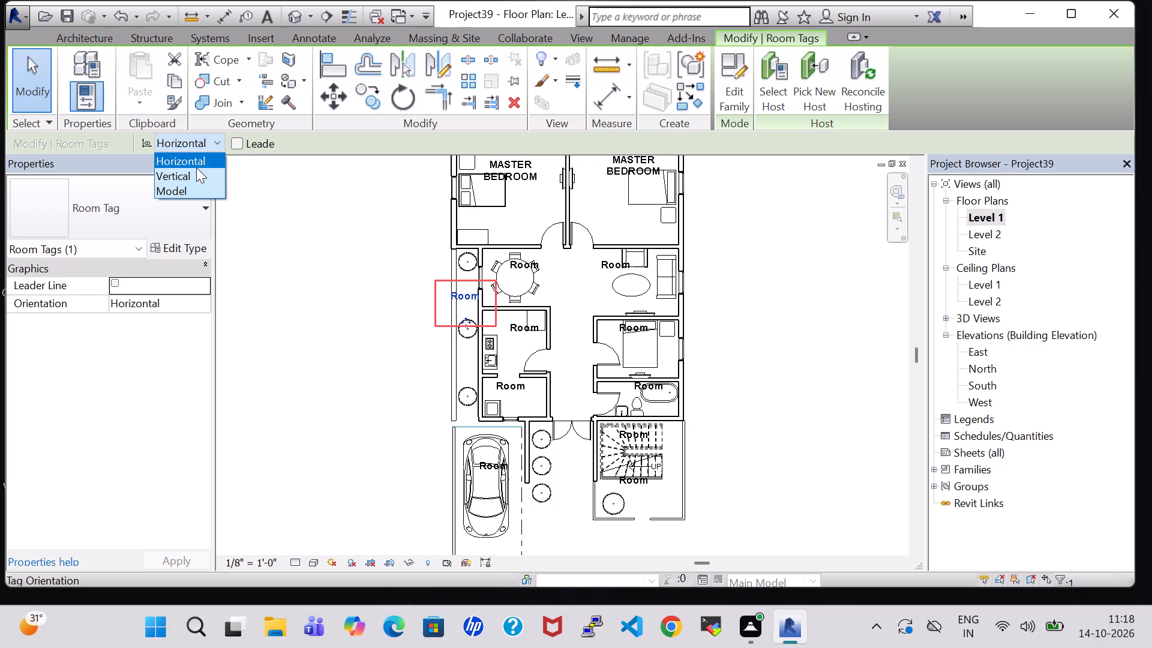
left_click(196, 181)
Name the narrow planted side strip VERANDHA.
double_click(457, 303)
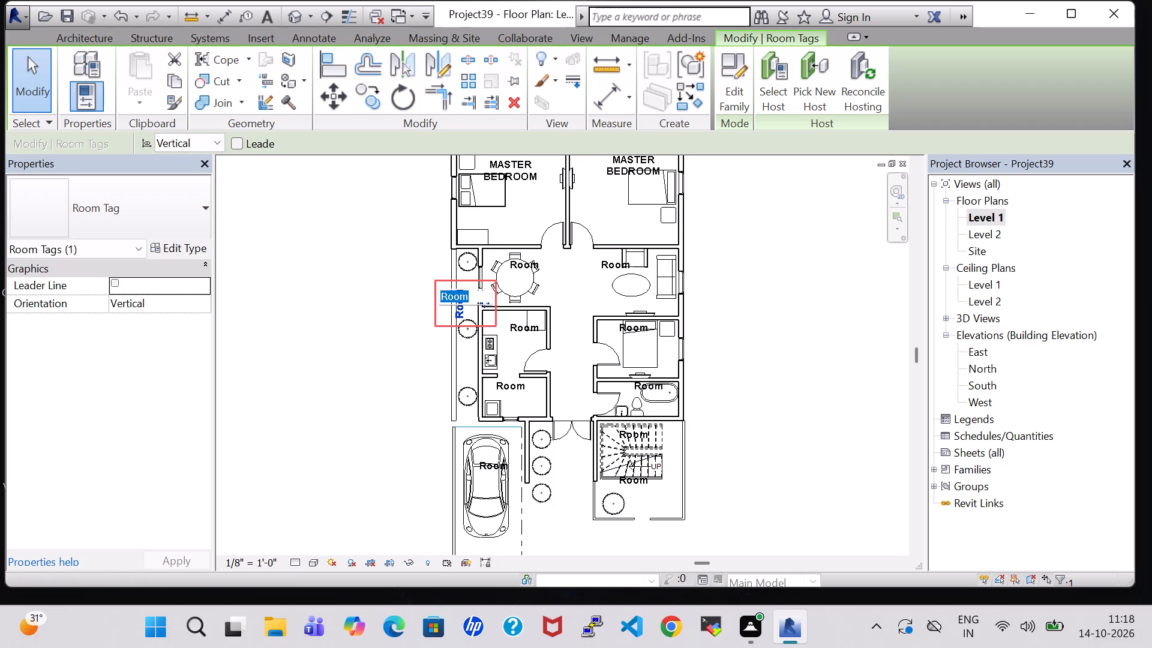
key("Right")
key("BackSpace")
key("BackSpace")
key("BackSpace")
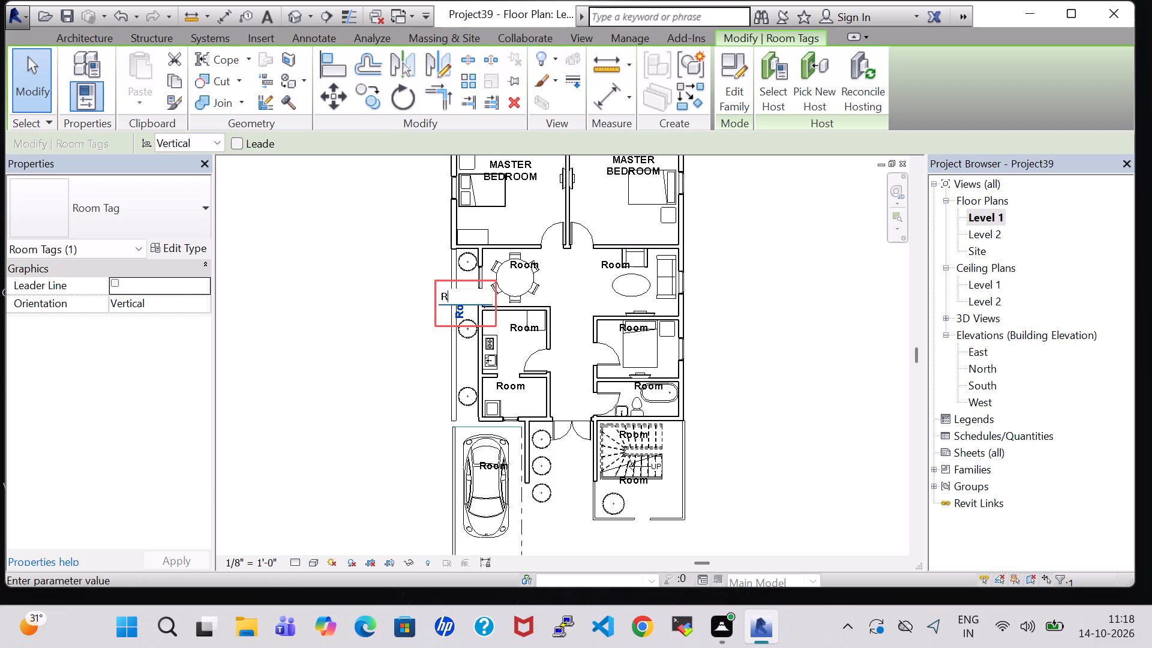
key("BackSpace")
type("VE")
key("BackSpace")
key("BackSpace")
type("BA")
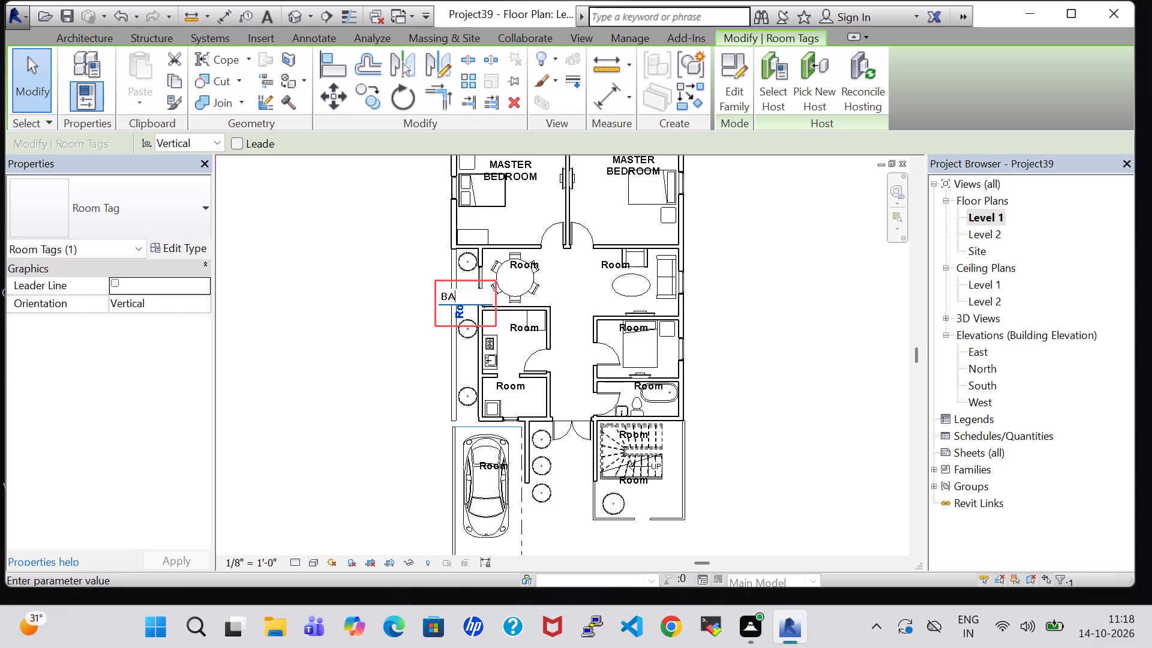
key("BackSpace")
key("BackSpace")
type("VERANDHA")
key("Return")
Nudge the VERANDHA tag slightly right and down so it sits along the middle of the side strip.
key("Right")
key("Right")
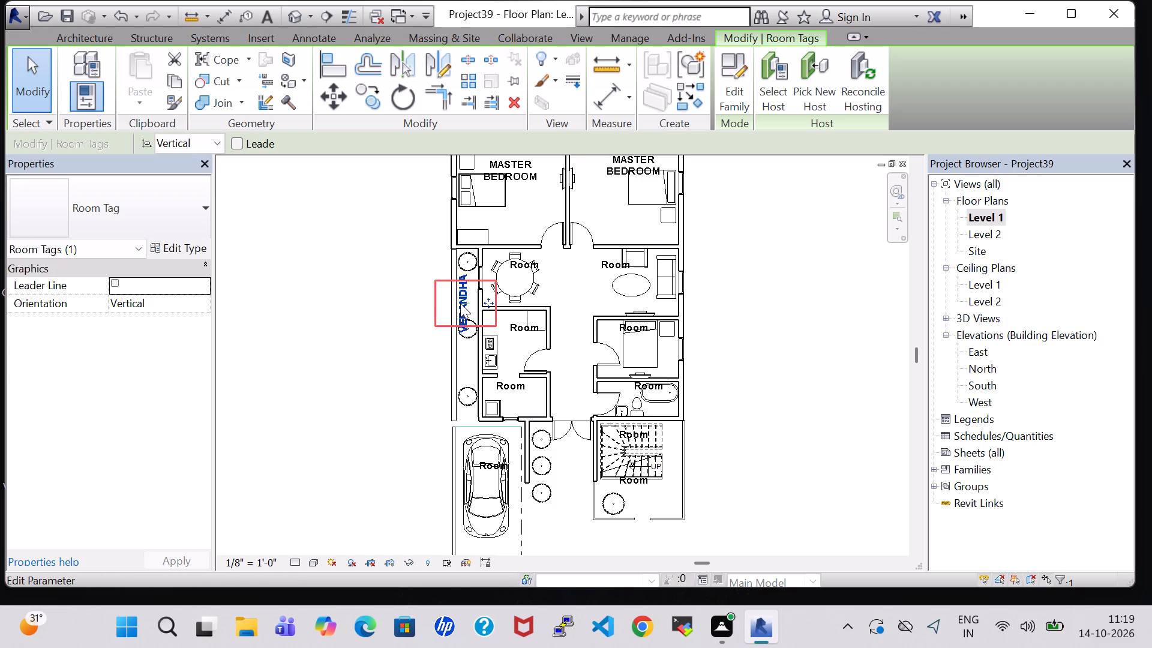
key("Down")
key("Down")
key("Down")
key("Down")
key("Down")
key("Down")
key("Down")
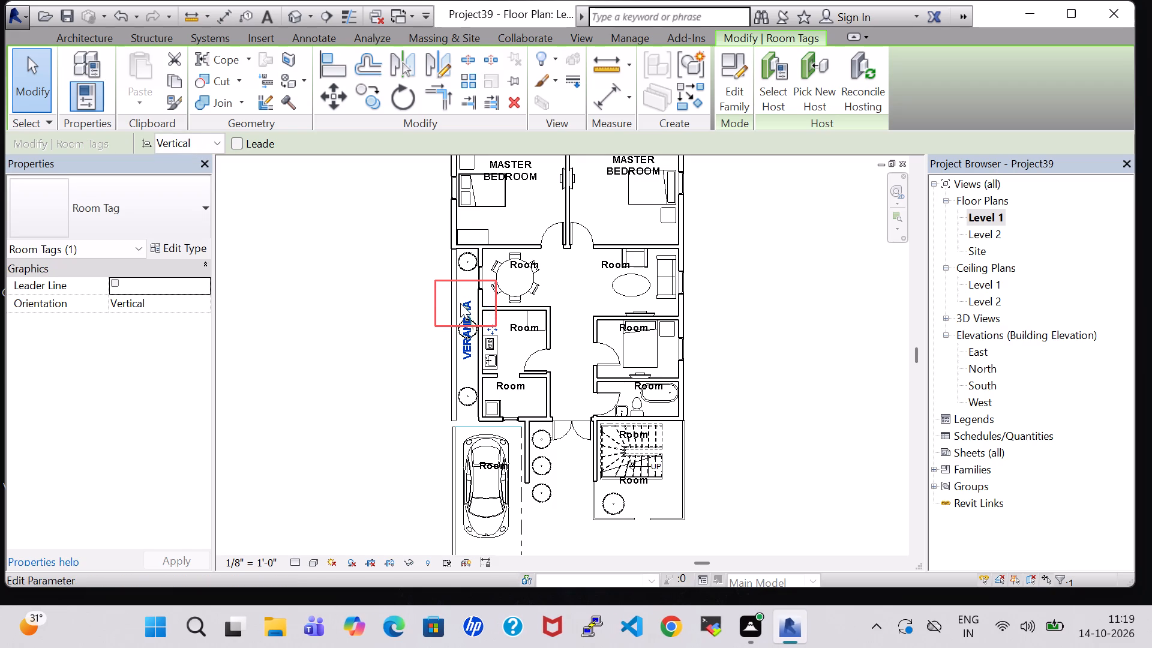
left_click(774, 314)
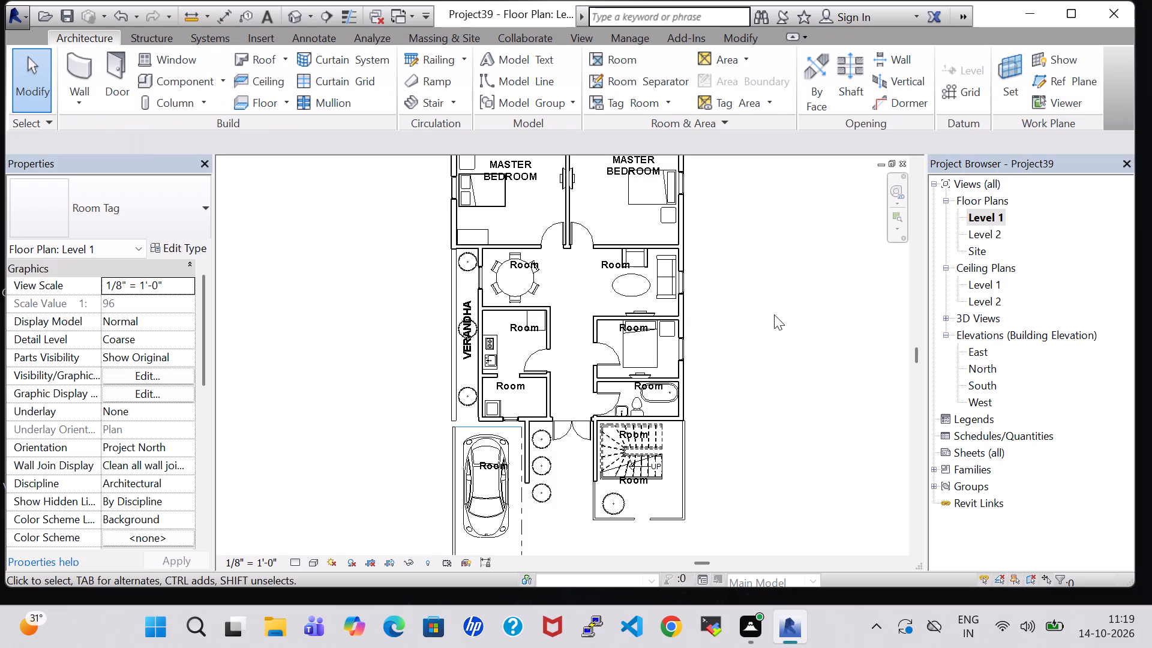
left_click(826, 322)
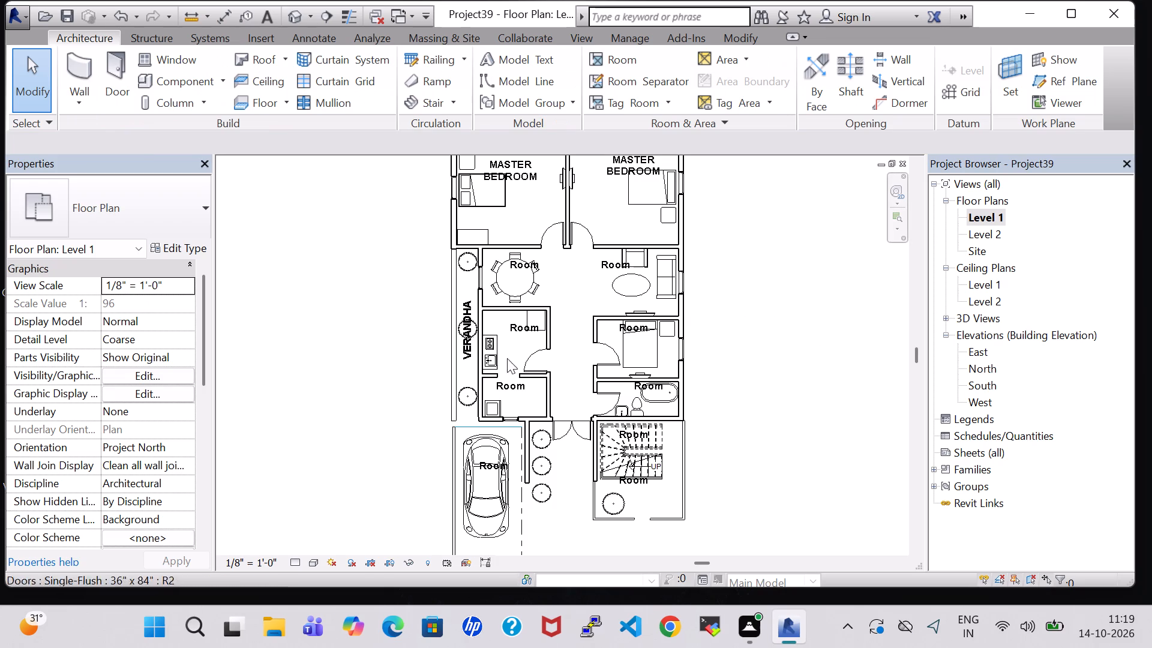
Name the area around the round dining table DINING.
double_click(526, 265)
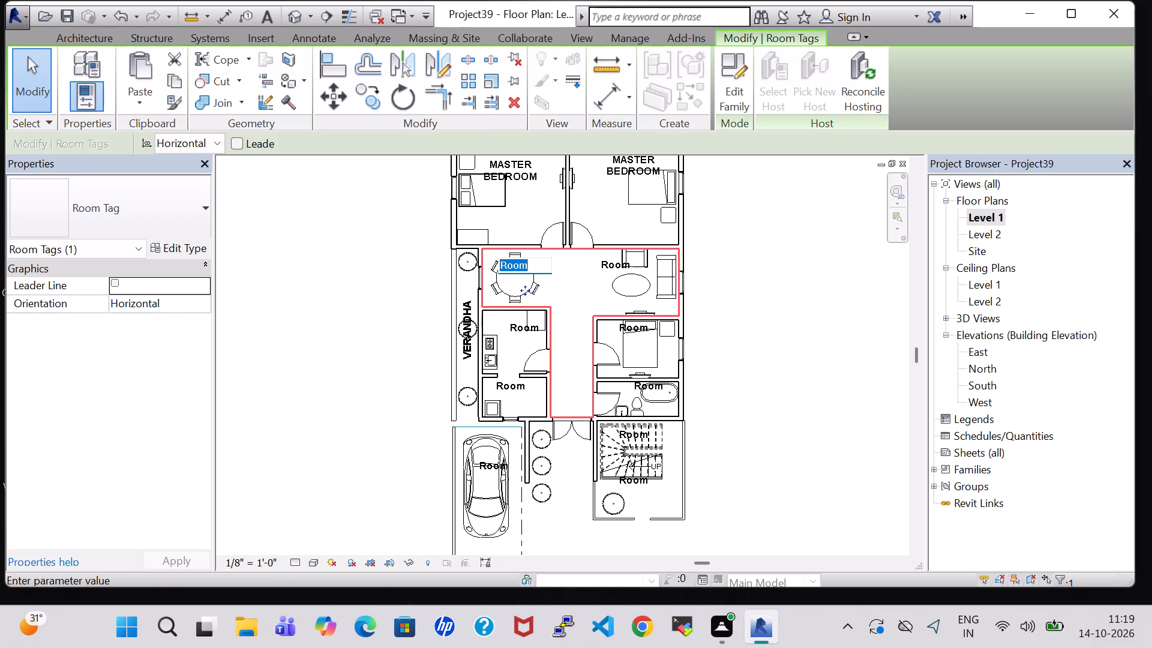
key("BackSpace")
type("DINING")
key("Return")
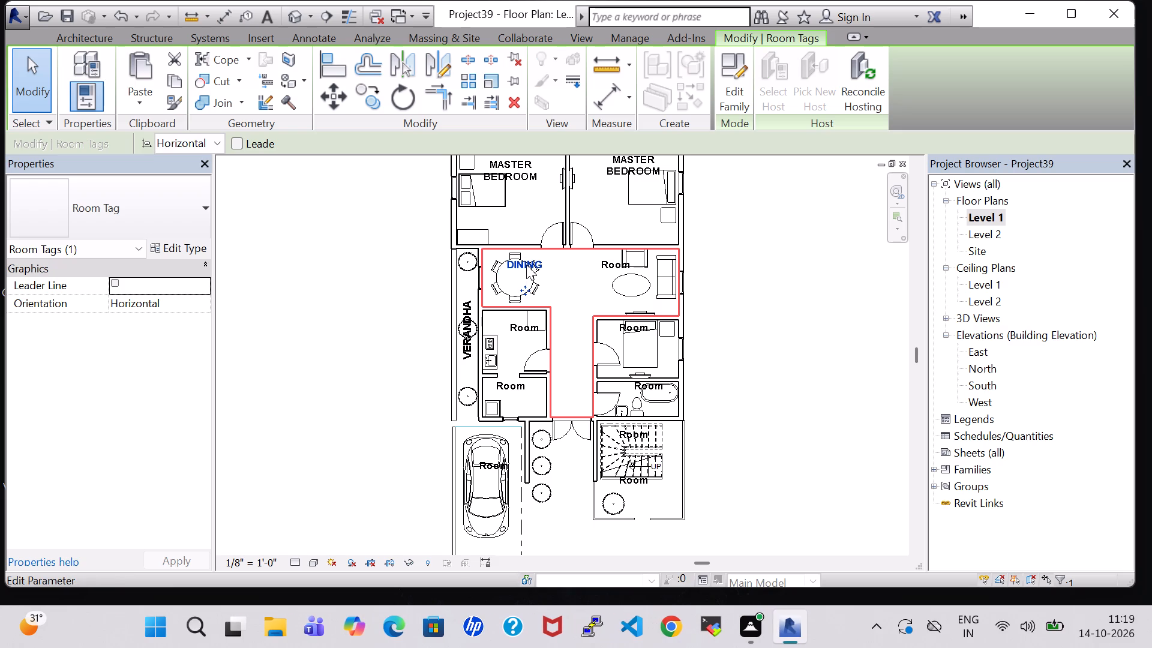
Name the sofa and oval table area opposite the dining table LIVING.
left_click(620, 265)
left_click(620, 265)
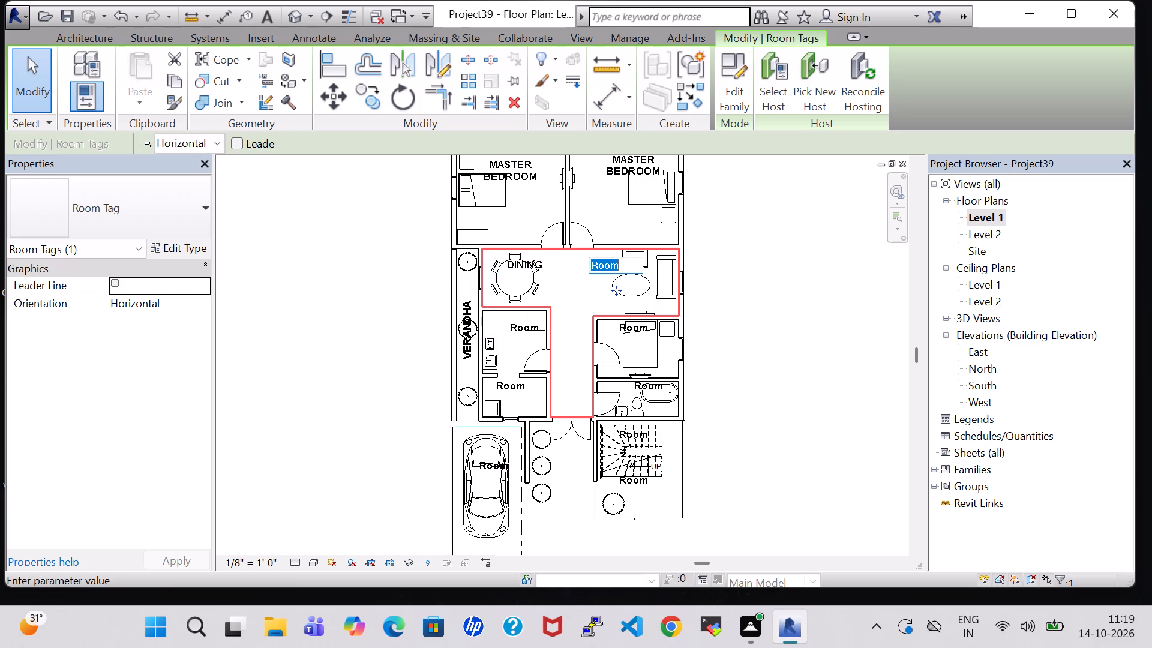
key("BackSpace")
type("LIVING")
key("Return")
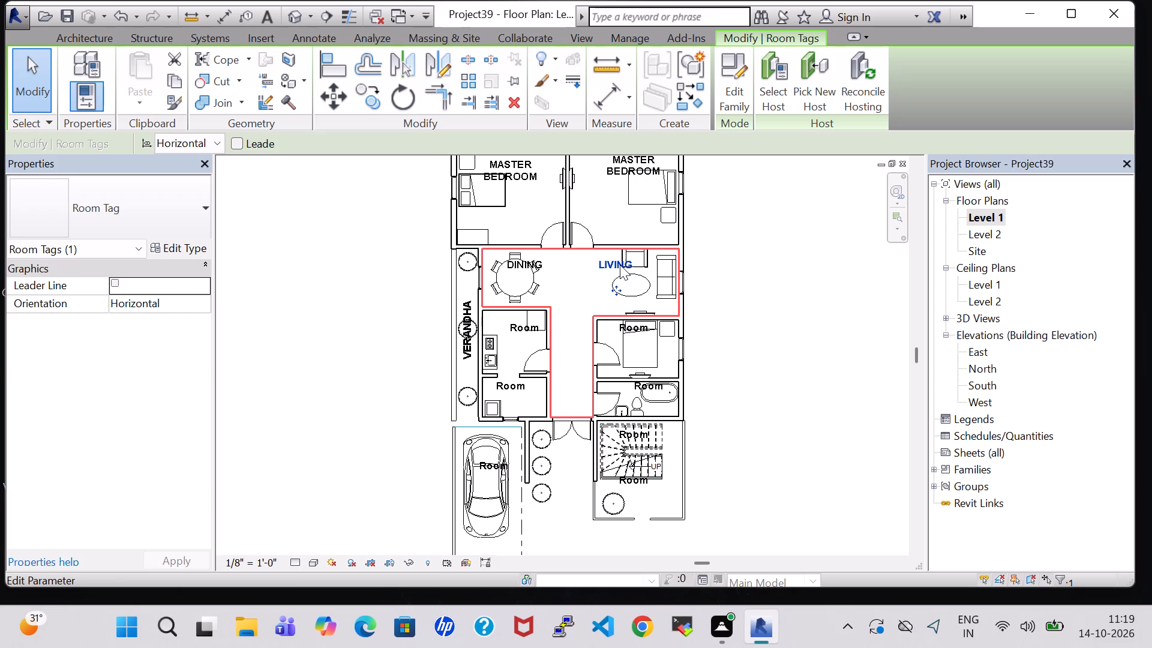
Name the room with the kitchenette and refrigerator KITCHEN and nudge its tag down and slightly left to fit between the walls.
left_click(526, 329)
left_click(561, 348)
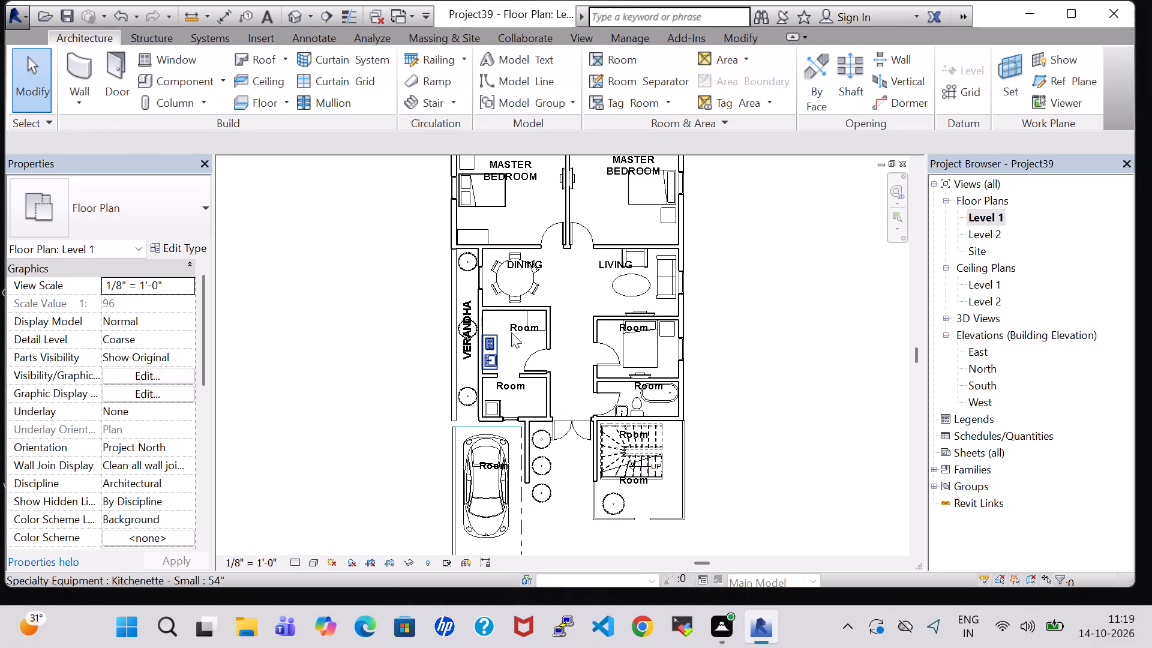
double_click(516, 330)
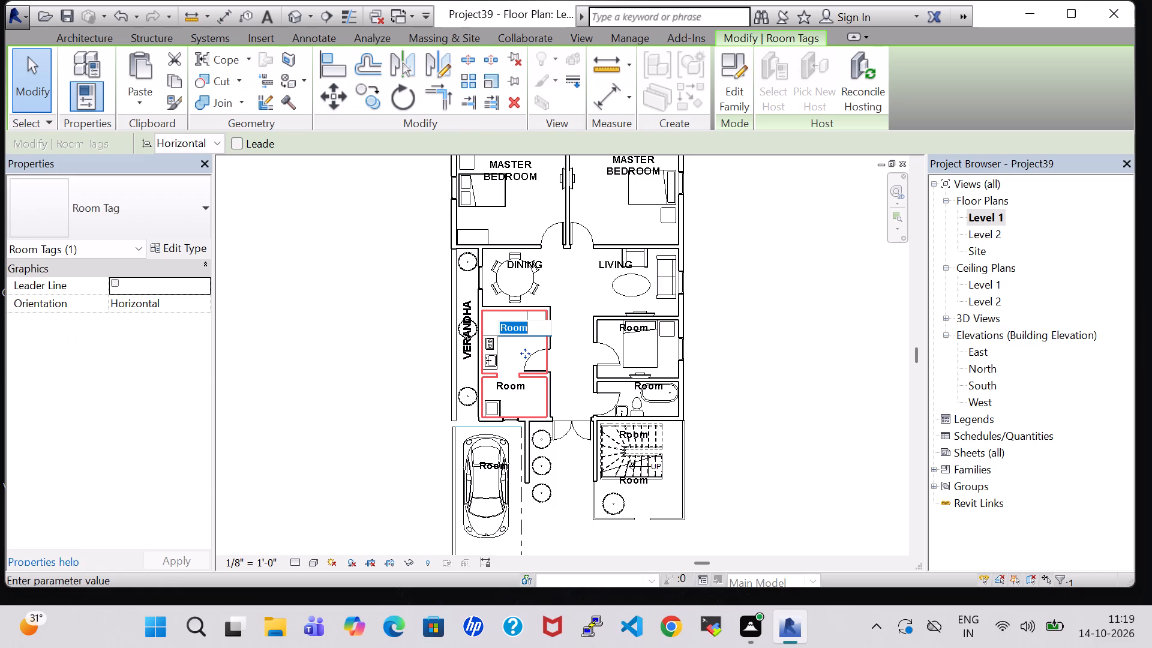
key("BackSpace")
type("KITCHEN")
key("Return")
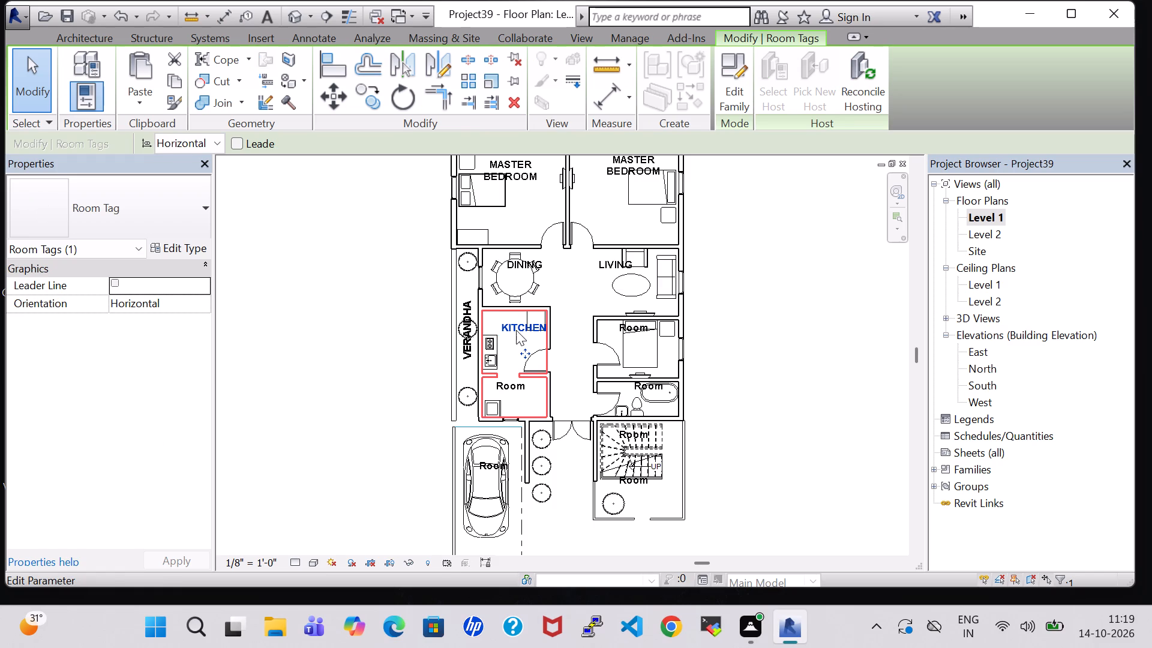
key("Down")
key("Down")
key("Down")
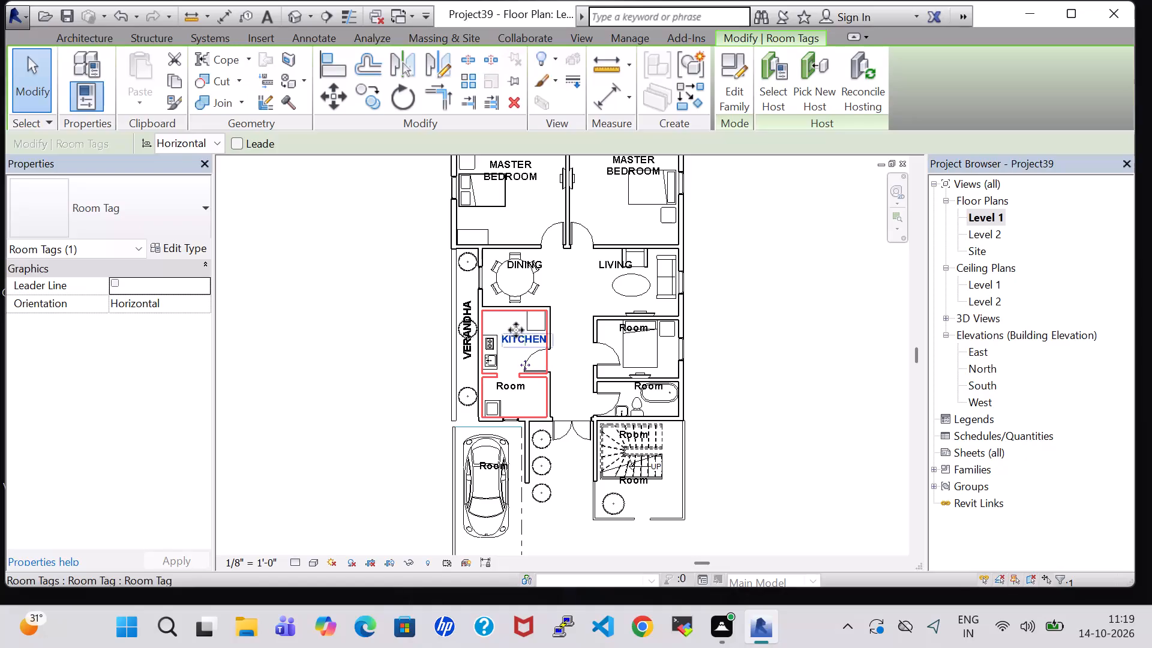
left_click(566, 357)
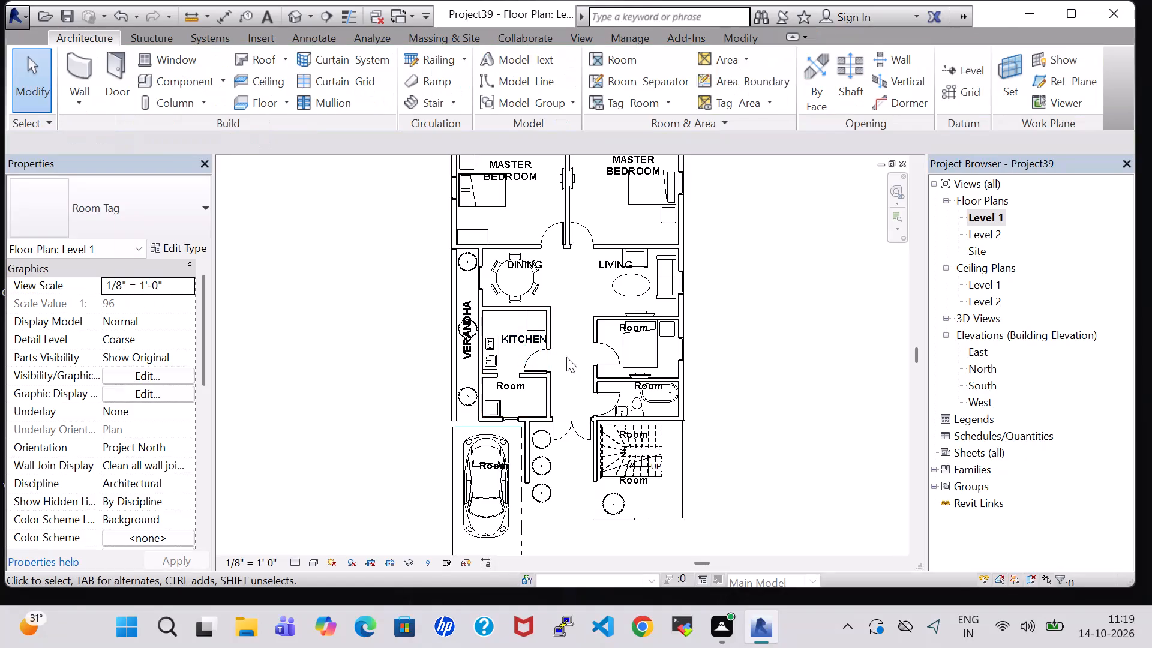
left_click(522, 340)
key("Left")
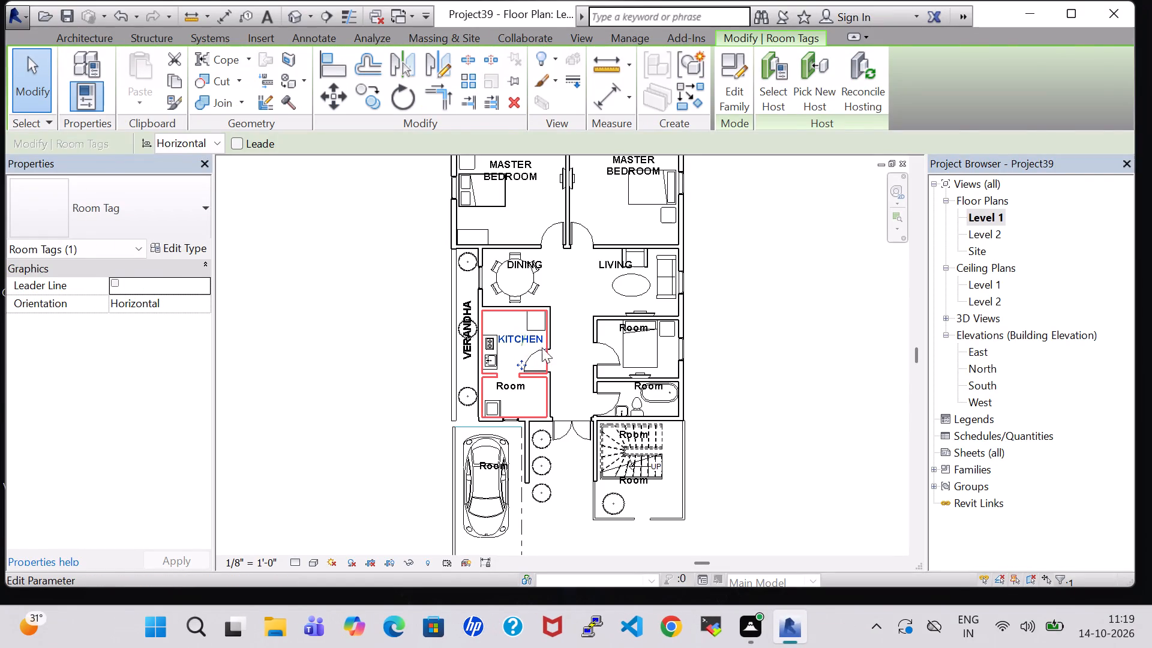
left_click(574, 358)
Name the small bedroom below the living area GUEST ROOM and nudge its tag down and slightly right over the bed.
double_click(635, 329)
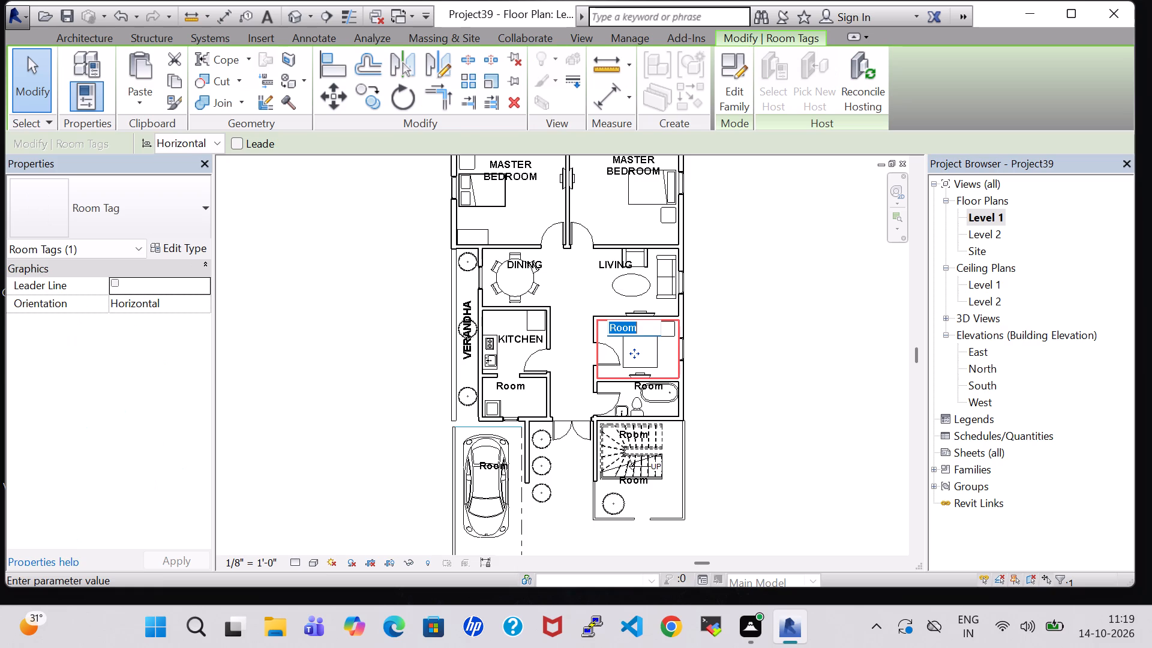
key("BackSpace")
type("GUEST ROOM")
key("Return")
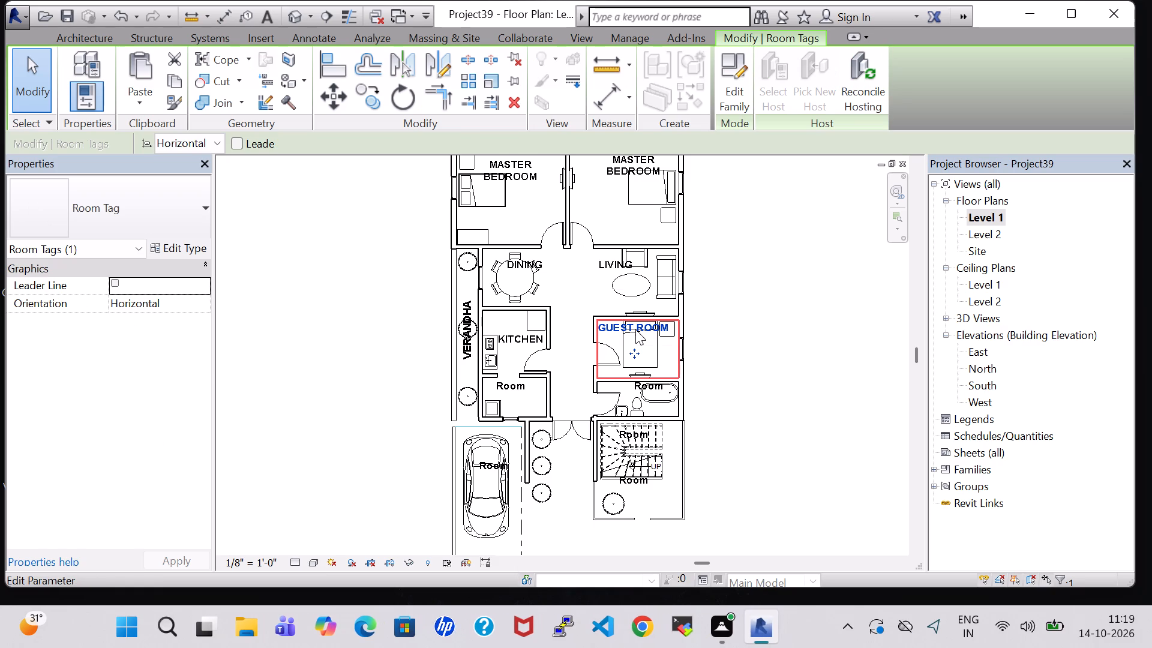
key("Down")
key("Down")
key("Down")
key("Down")
key("Down")
key("Right")
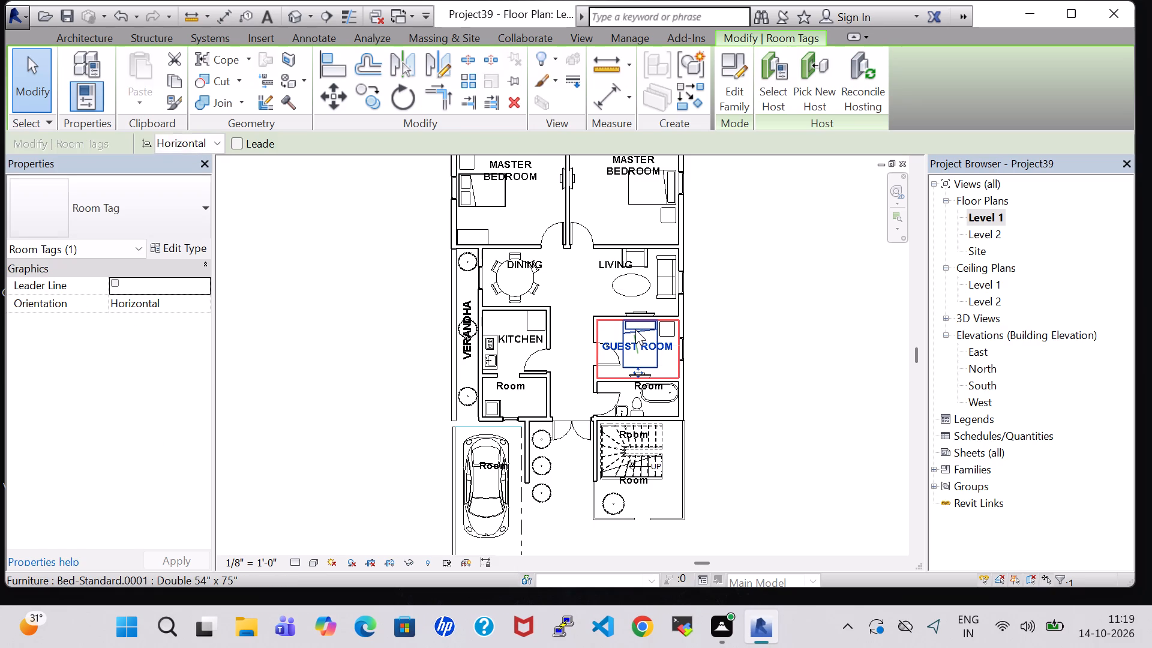
left_click(764, 368)
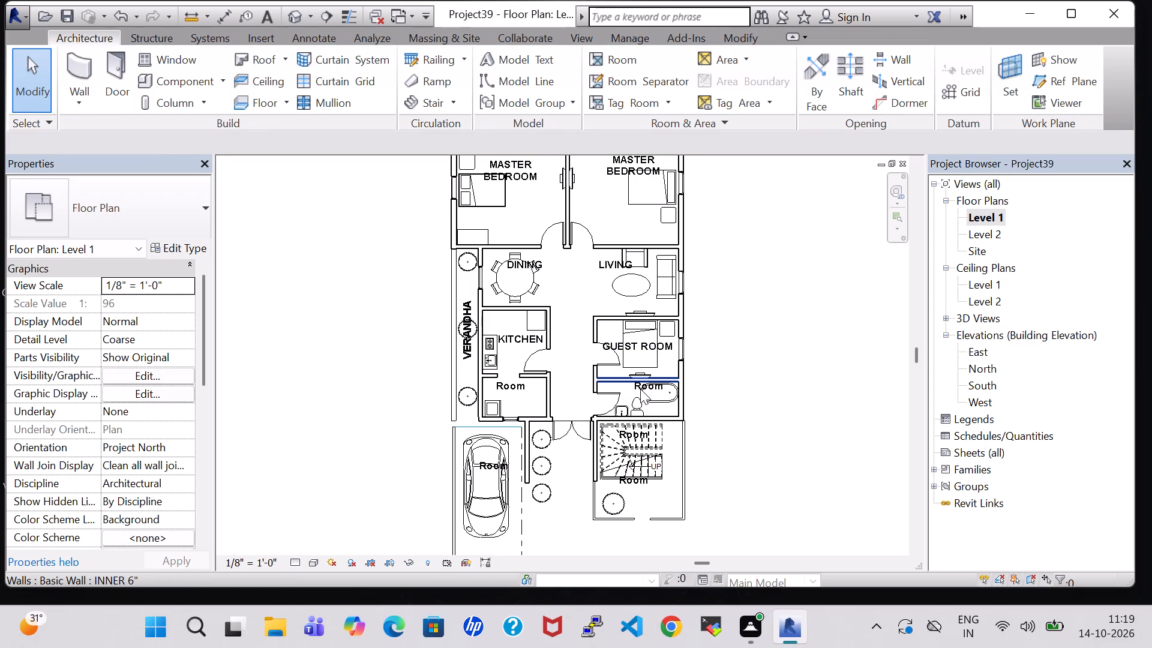
Name the bathroom between the guest room and the staircase C.TOILET.
scroll(653, 385, "up", 3)
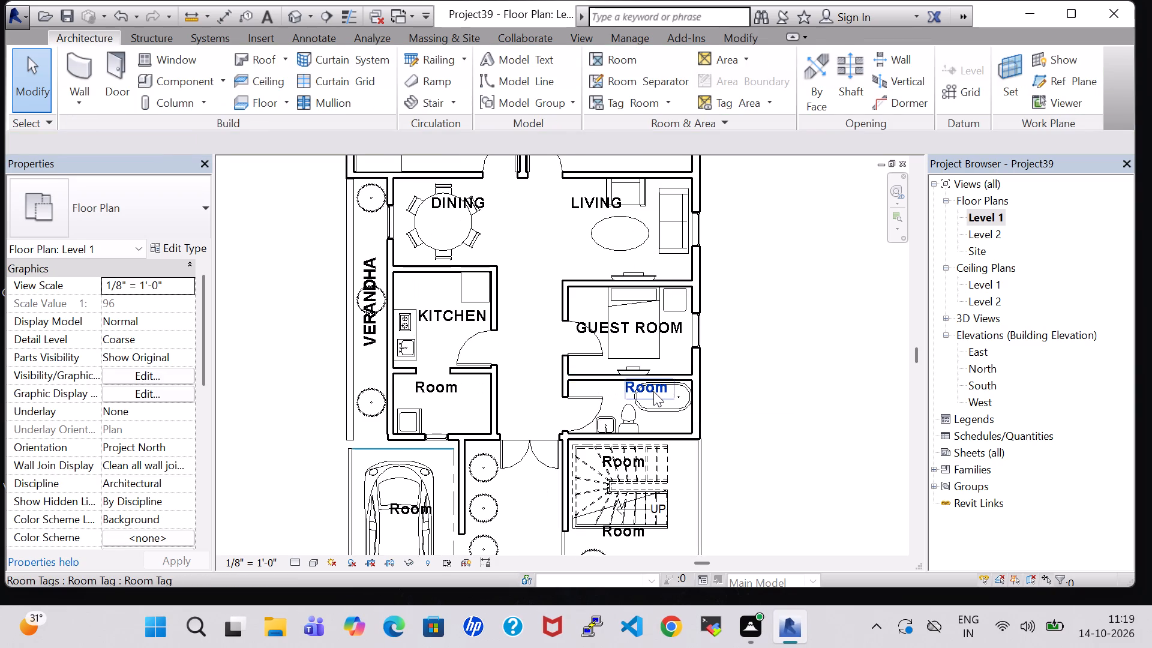
double_click(653, 391)
key("BackSpace")
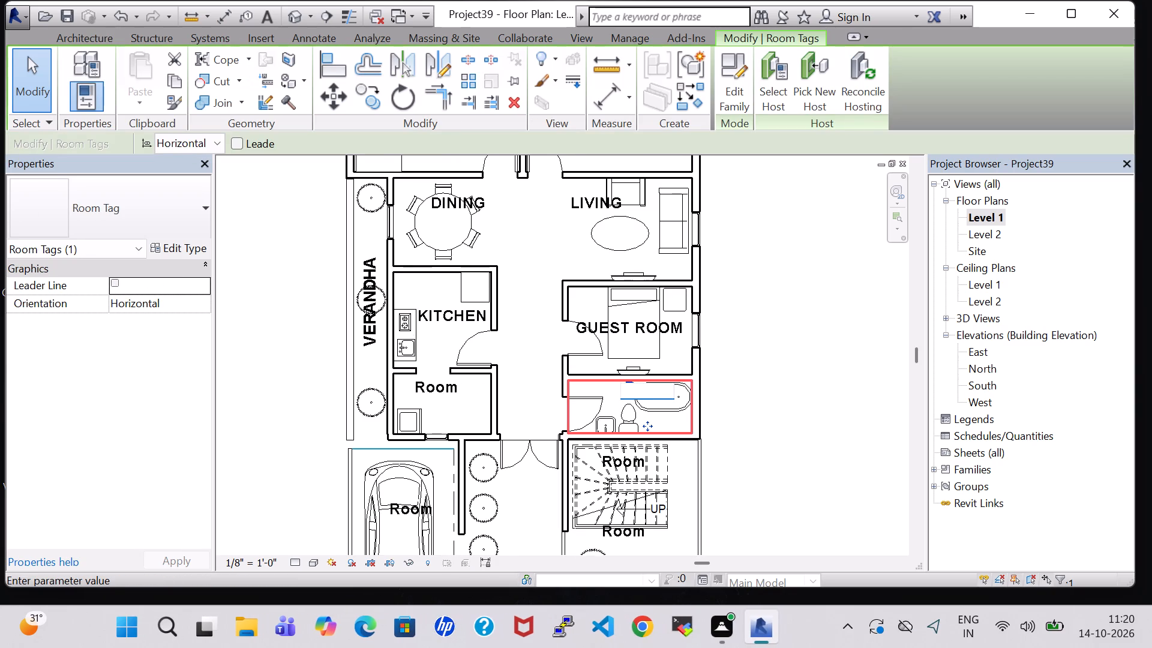
key("c")
type(".TOILET")
key("Return")
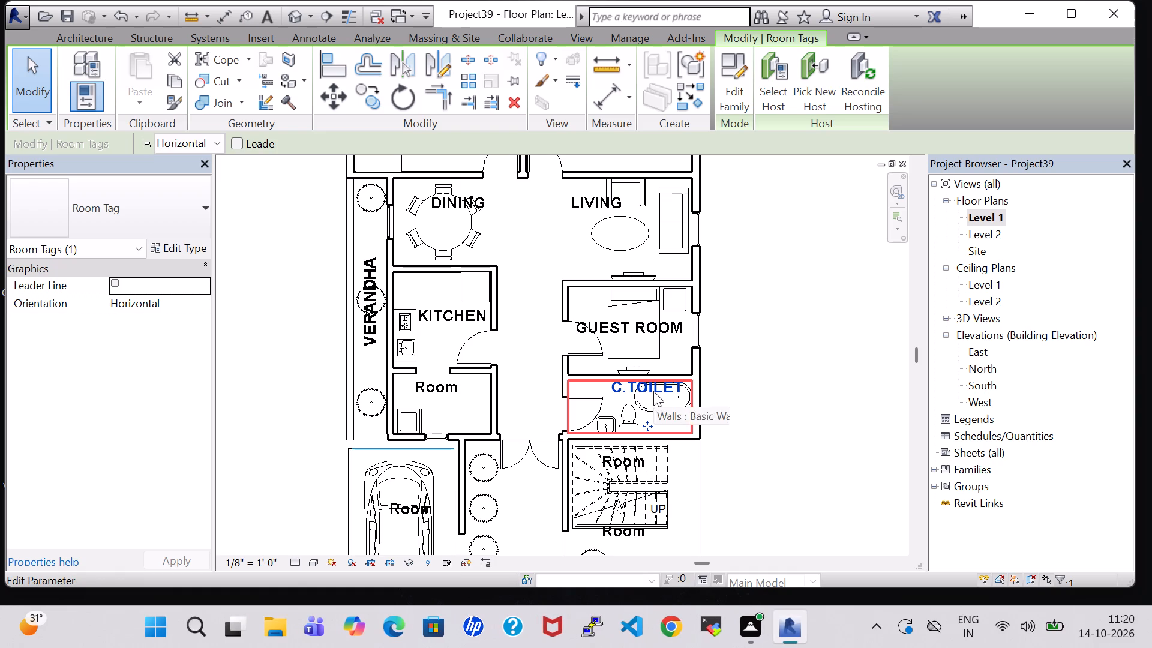
Nudge the C.TOILET tag down and slightly left so it sits inside the bathroom between its walls.
key("Down")
key("Down")
key("Down")
key("Down")
key("Down")
key("Left")
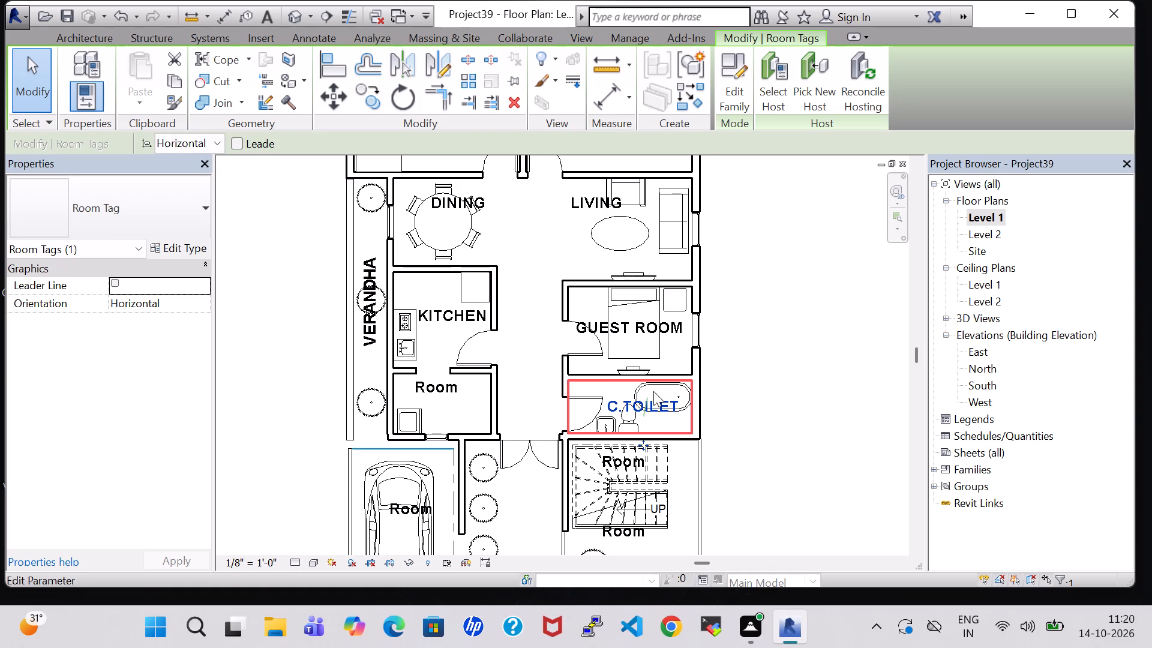
left_click(762, 411)
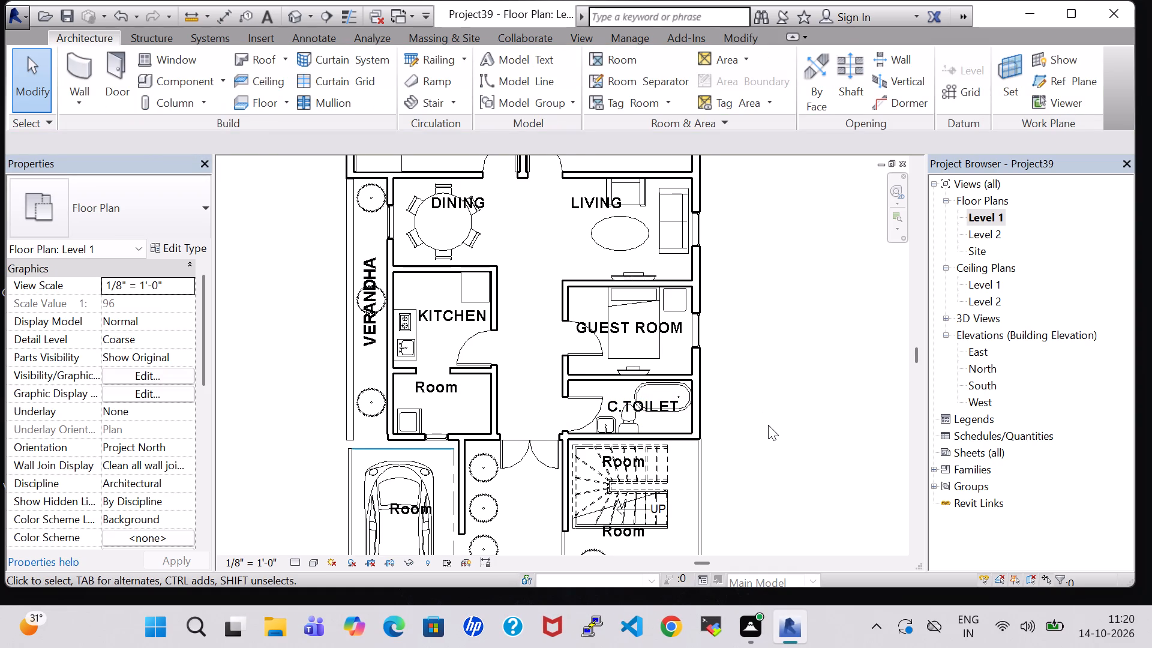
Name the small room below the kitchen WASHING and nudge its tag slightly down and right to centre it.
scroll(768, 425, "down", 2)
middle_click_drag(768, 428, 767, 382)
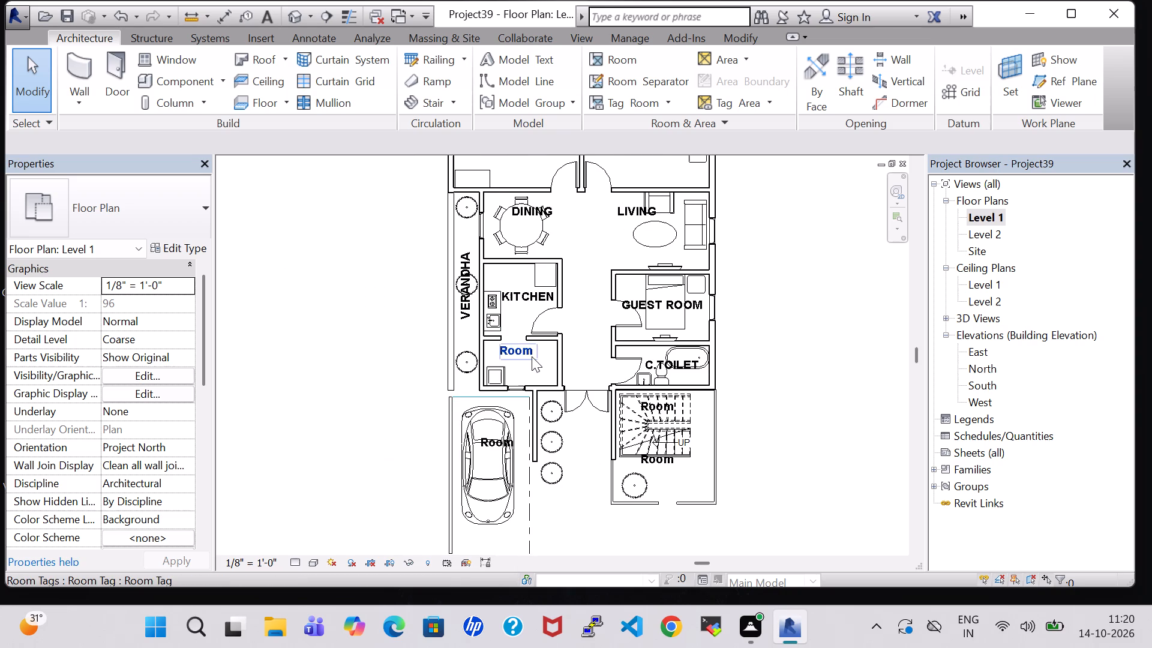
double_click(532, 356)
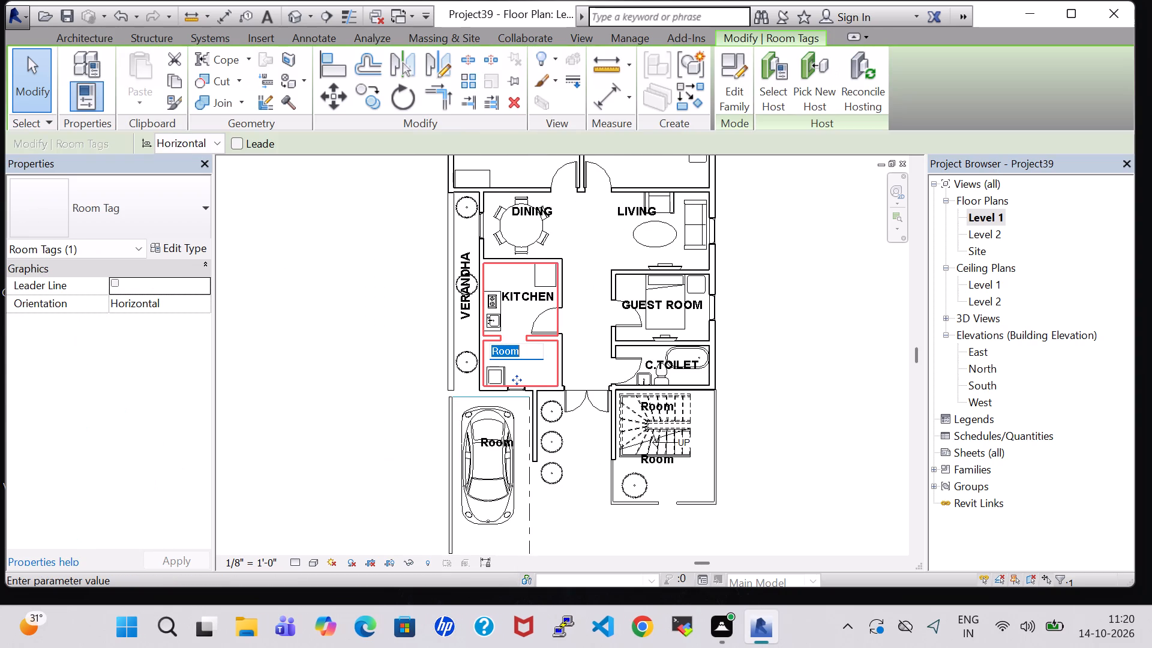
key("BackSpace")
type("WASHING")
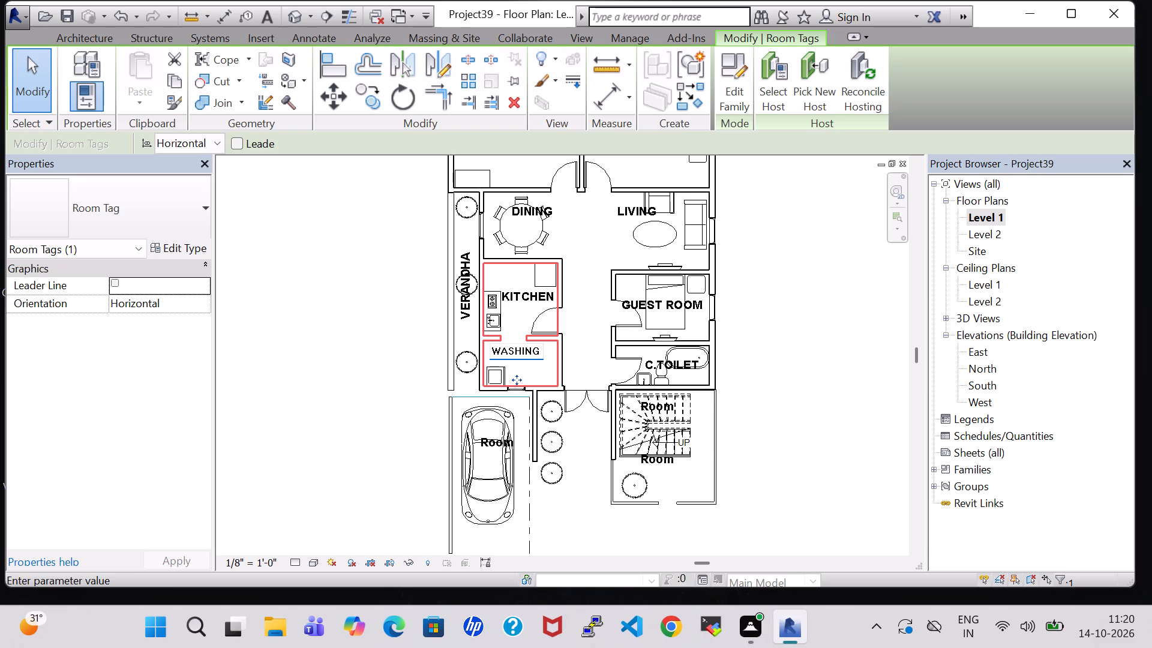
key("Return")
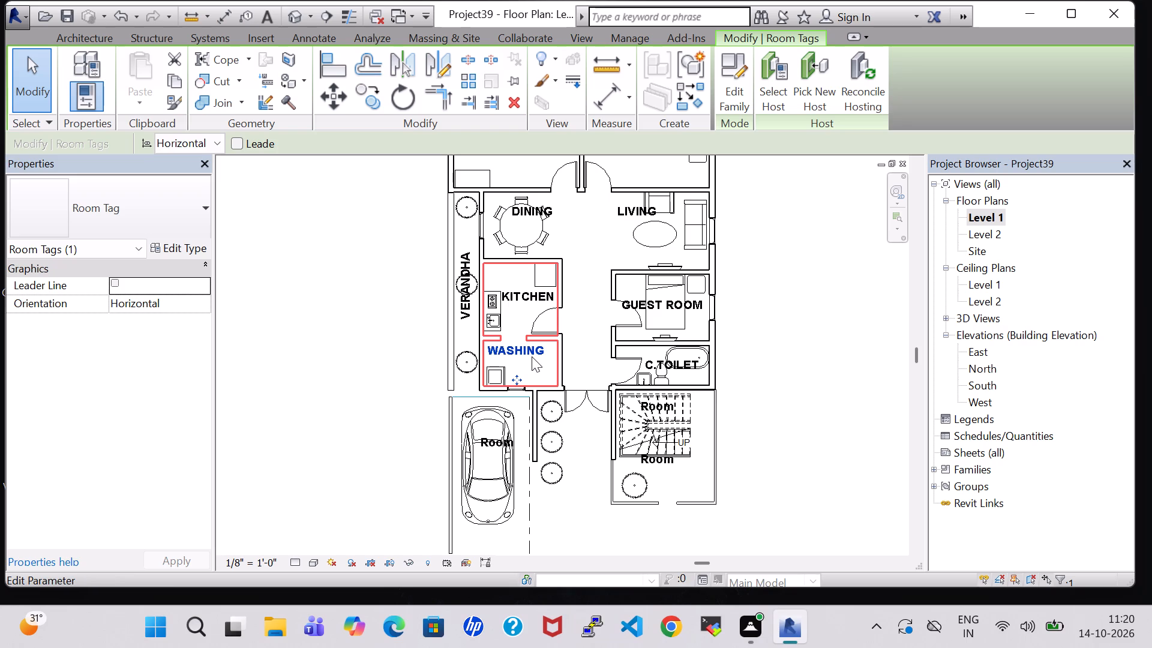
key("Down")
key("Down")
key("Right")
key("Right")
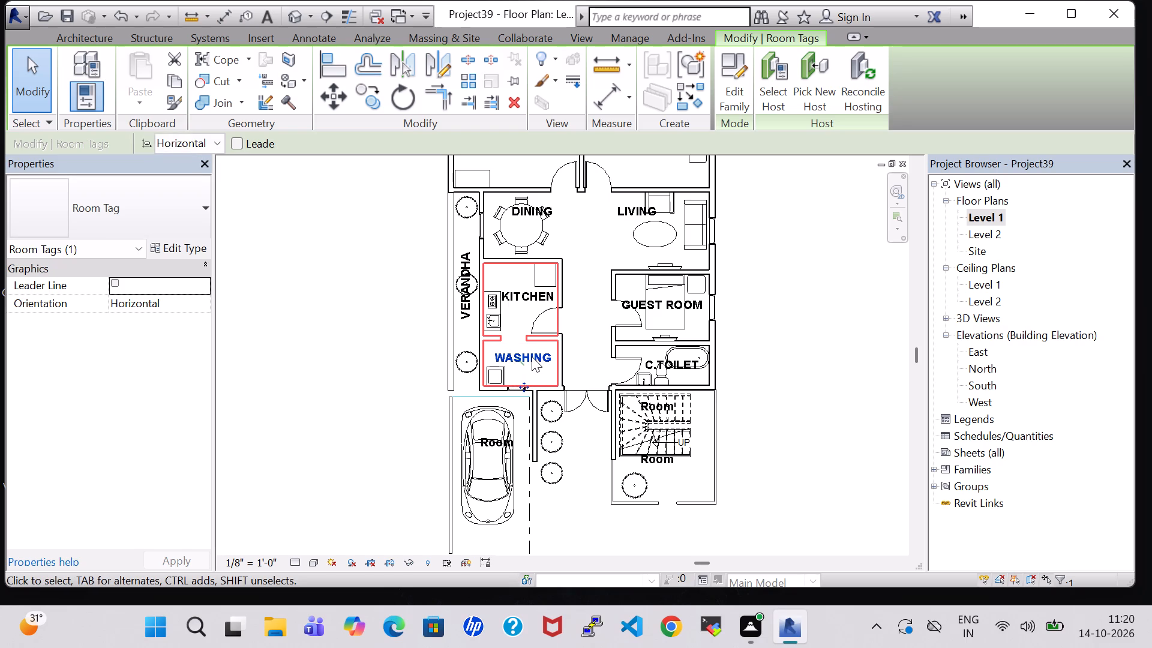
left_click(824, 333)
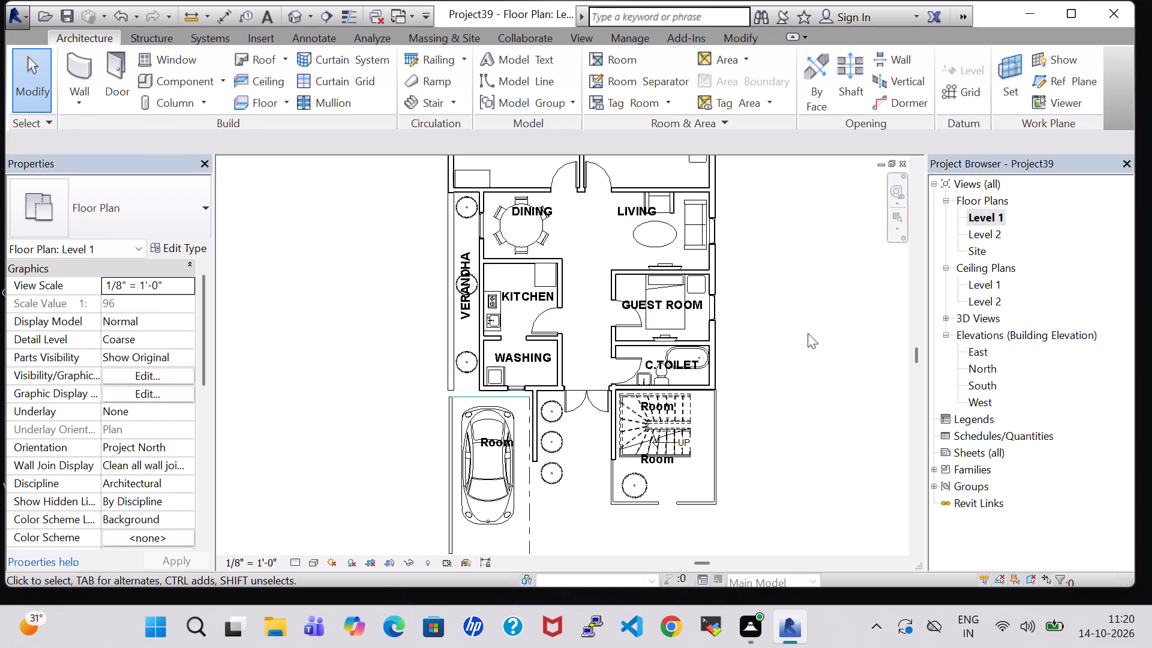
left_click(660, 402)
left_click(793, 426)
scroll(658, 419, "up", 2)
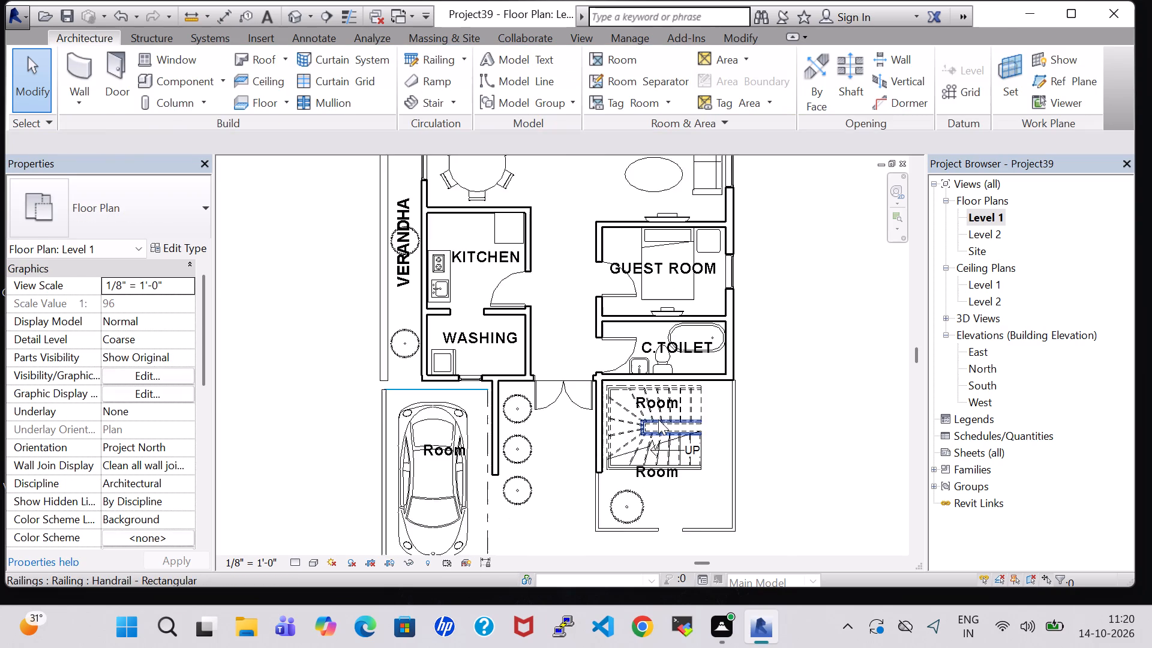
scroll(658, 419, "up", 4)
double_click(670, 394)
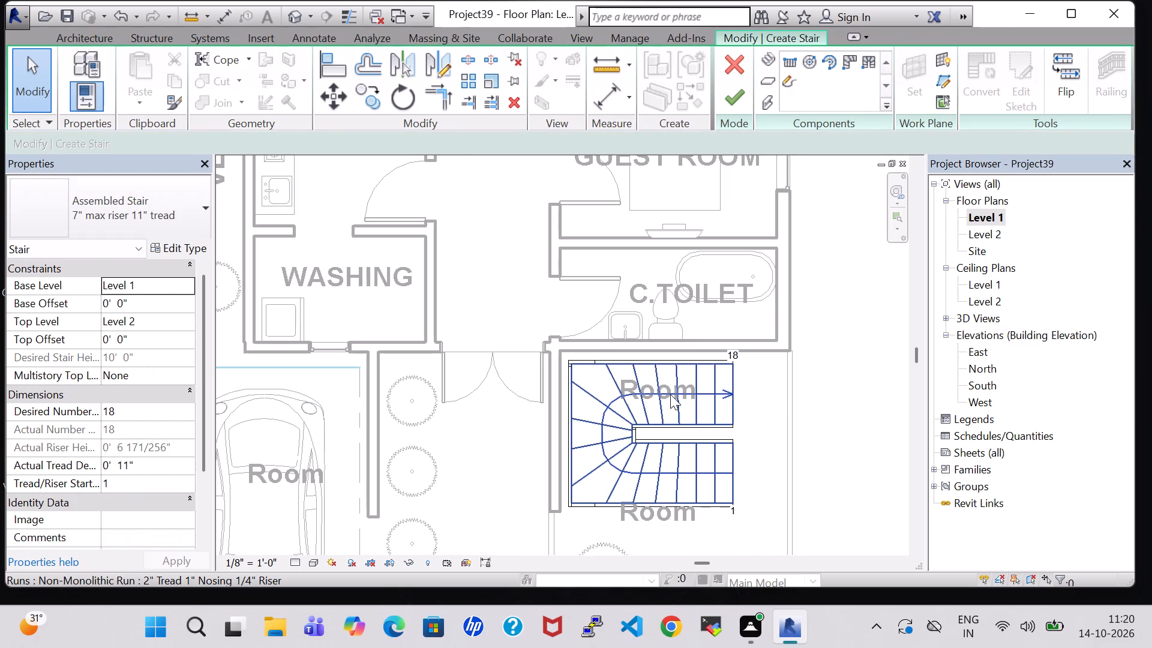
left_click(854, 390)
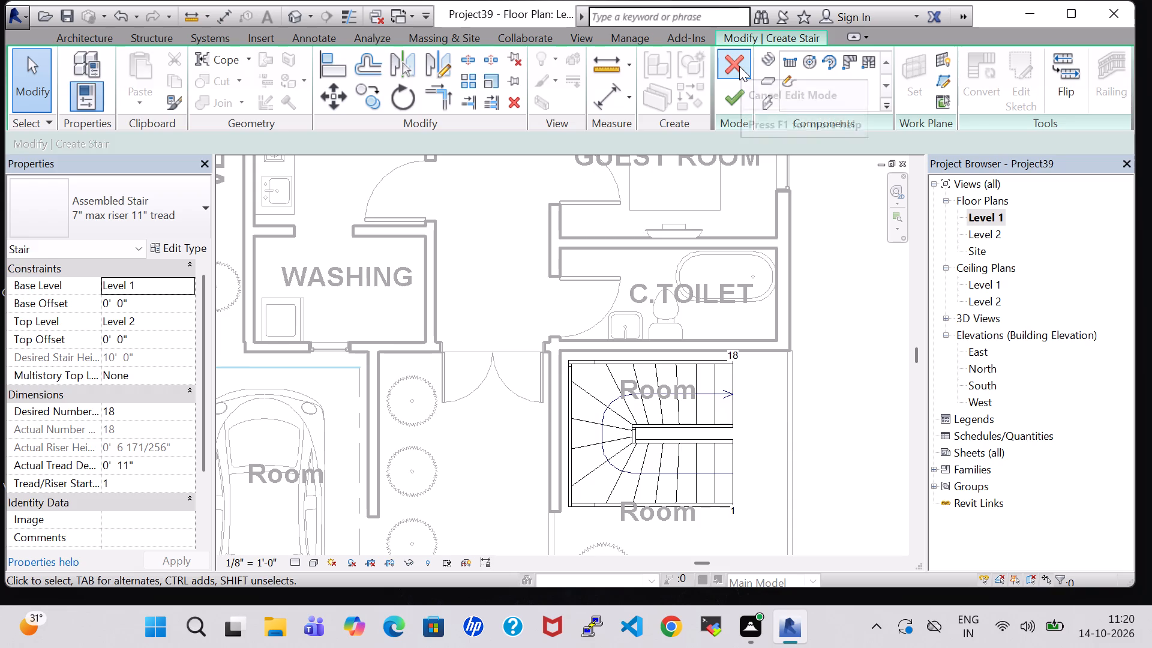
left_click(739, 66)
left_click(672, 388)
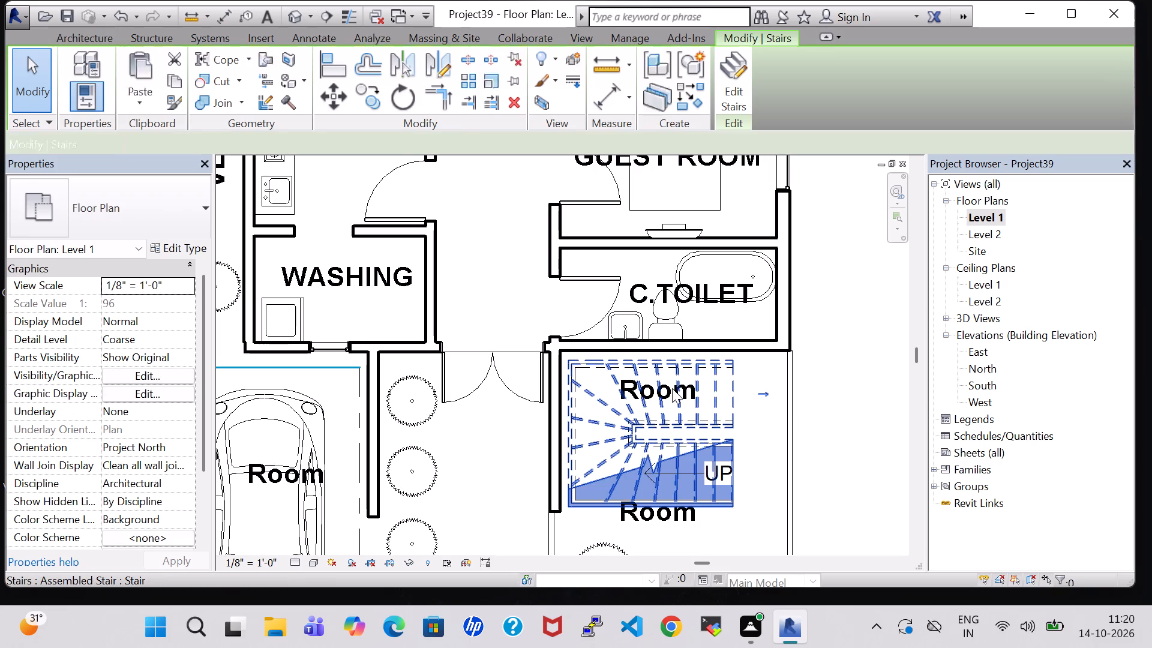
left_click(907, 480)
Name the open area below the staircase LAWN and nudge its tag down, clear of the stair.
double_click(671, 519)
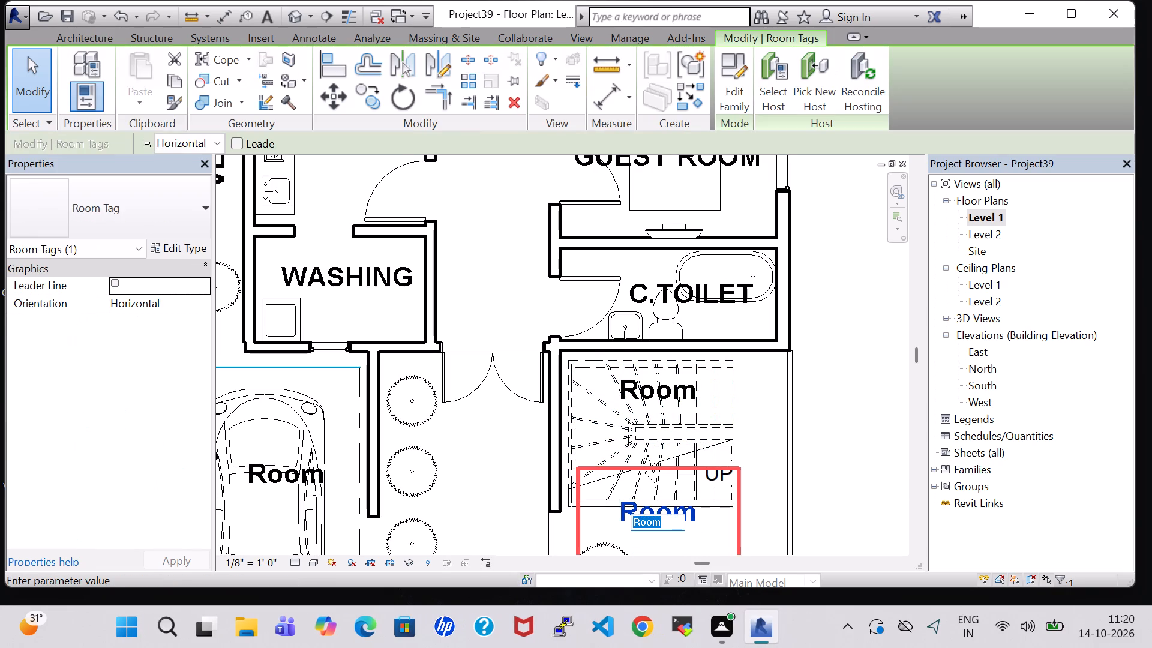
key("BackSpace")
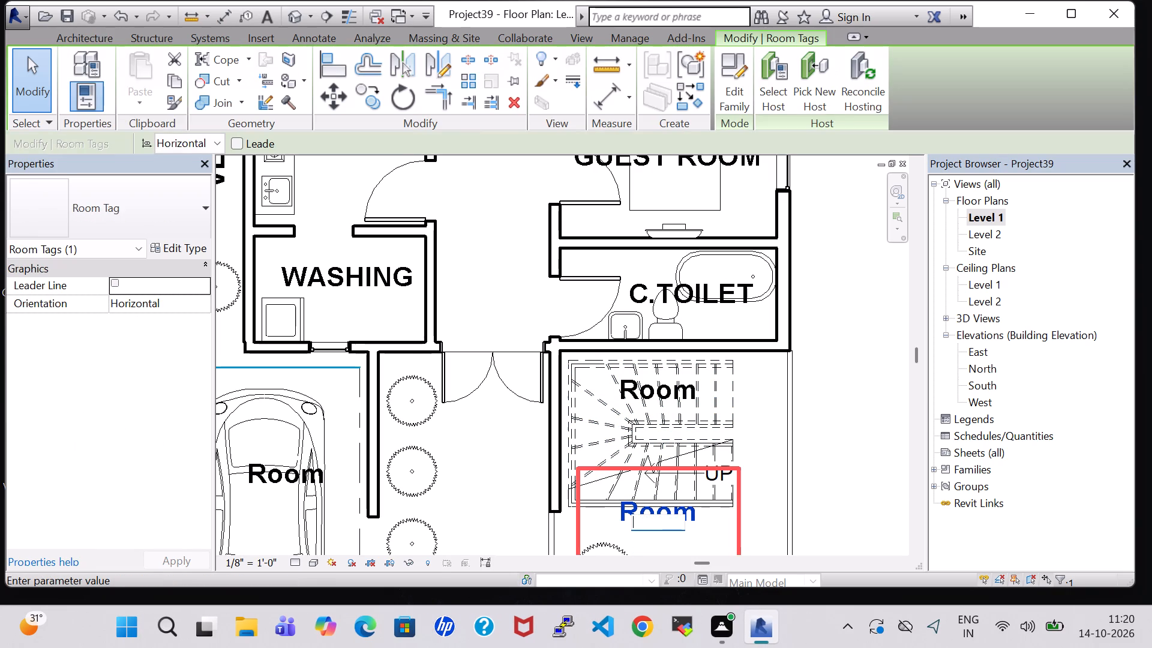
type("LAWN")
key("Return")
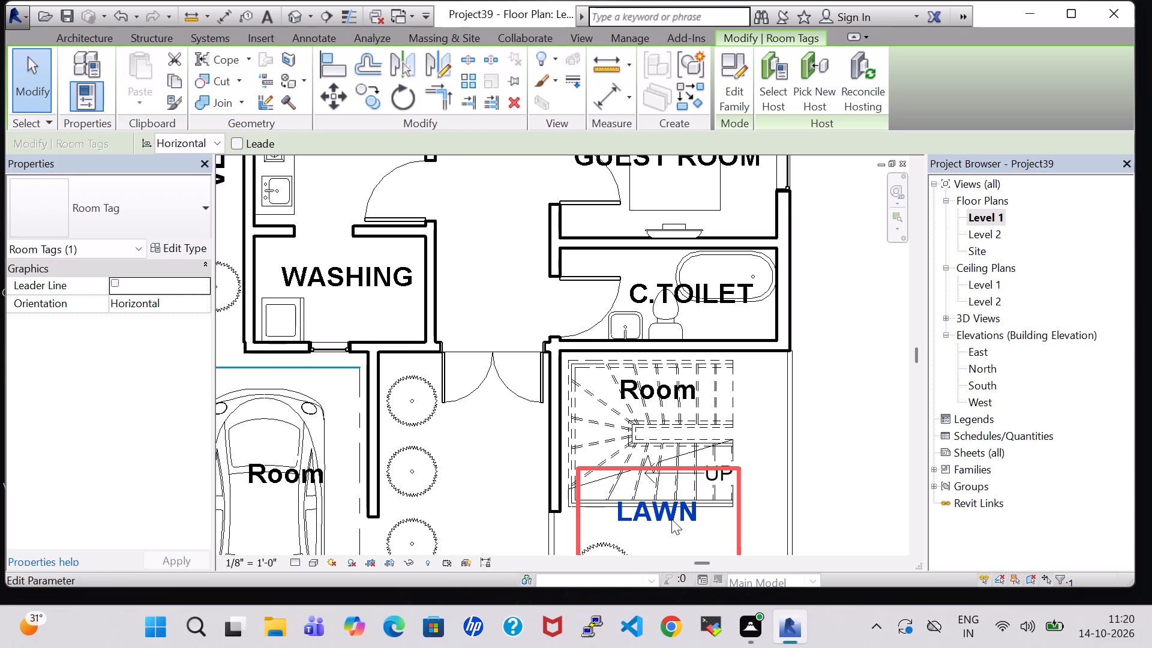
key("Down")
key("Down")
key("Down")
key("Down")
key("Down")
key("Down")
key("Down")
key("Down")
key("Down")
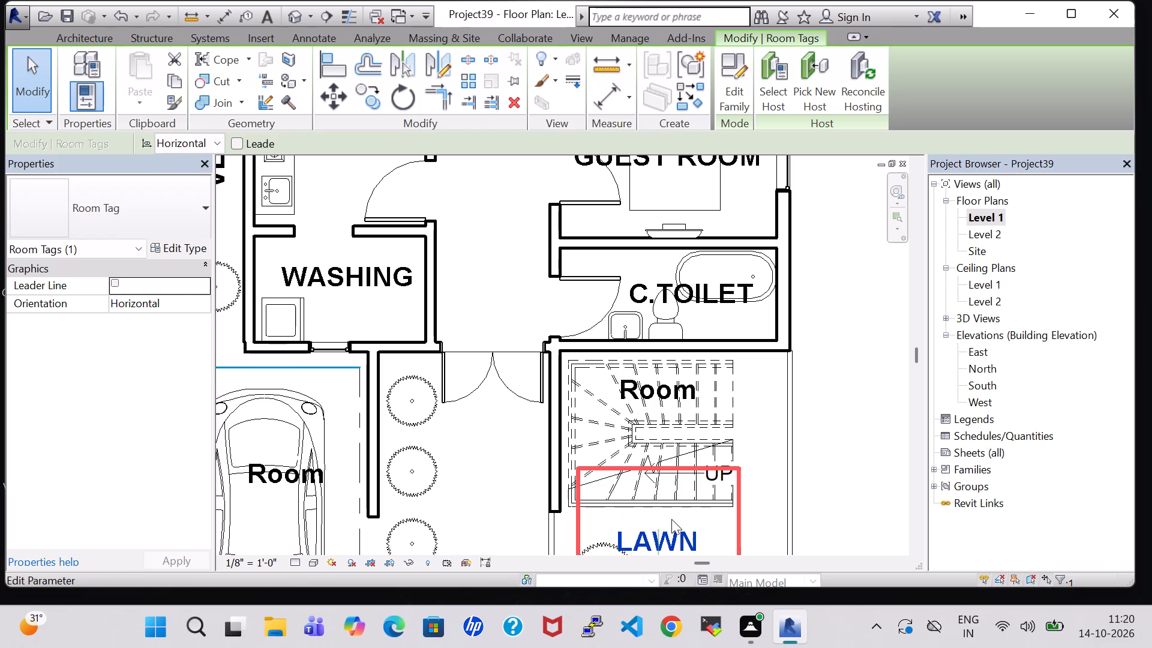
scroll(695, 478, "down", 3)
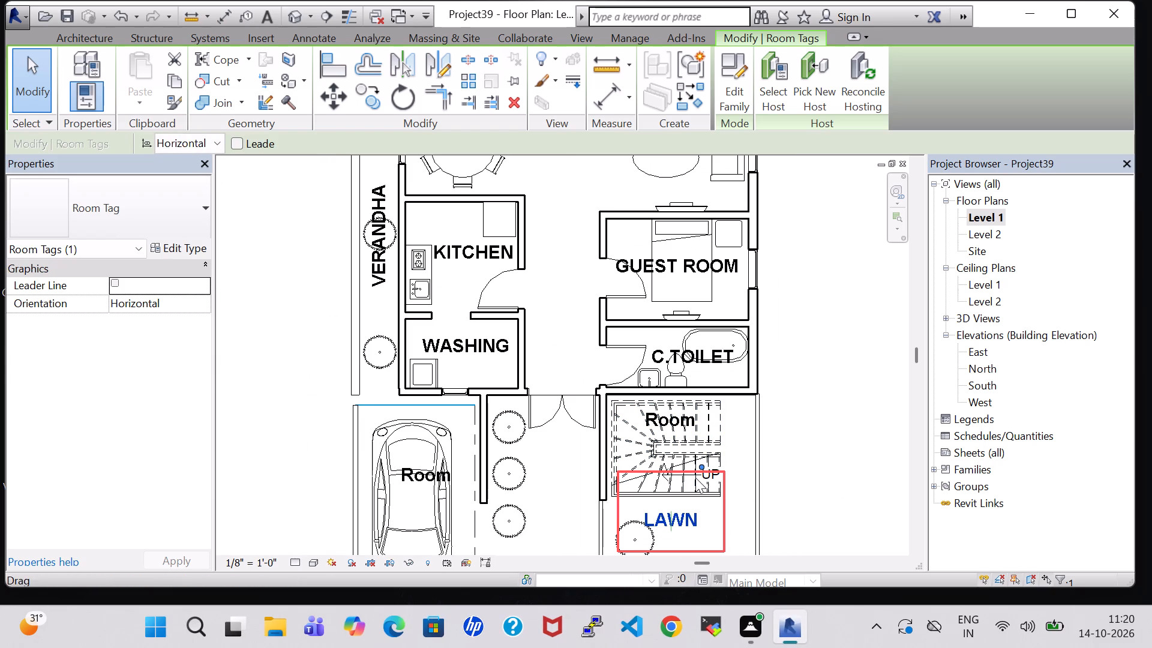
key("Down")
key("Down")
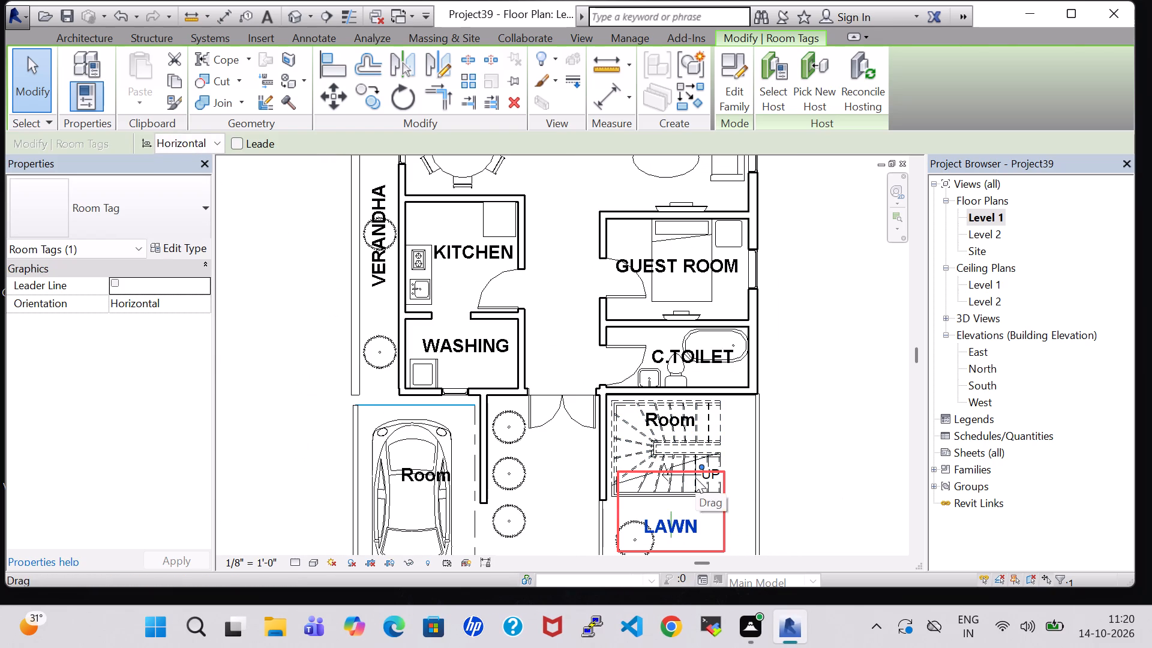
left_click(889, 478)
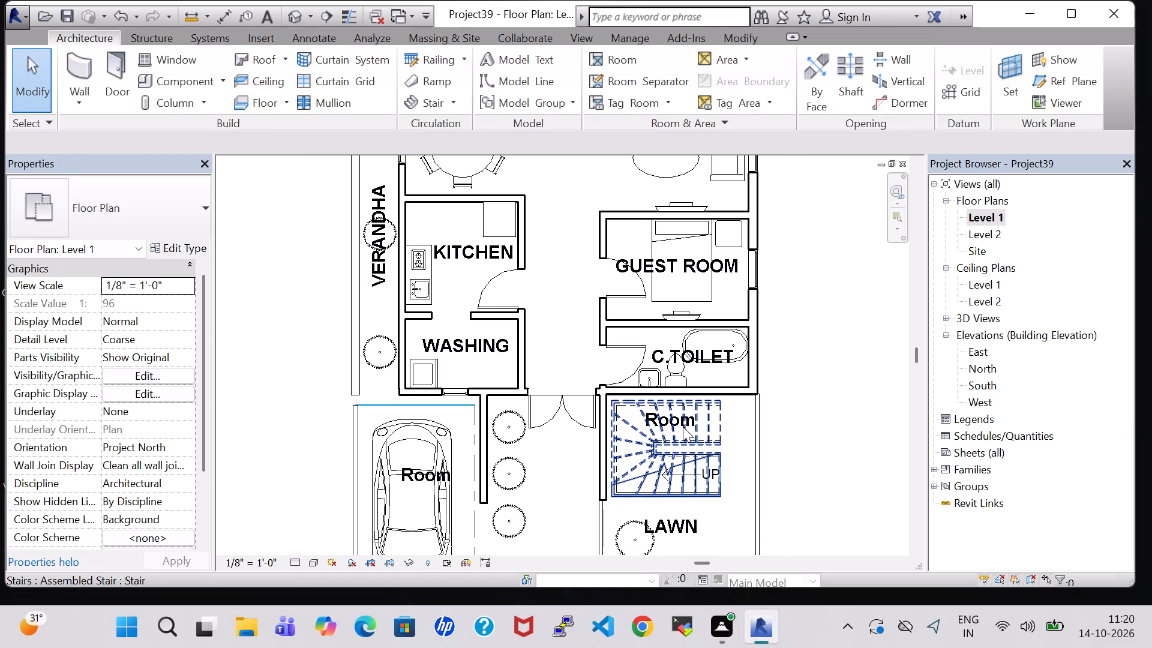
Name the staircase space STAIRS and nudge its tag down towards the middle of the stair.
scroll(683, 427, "up", 10)
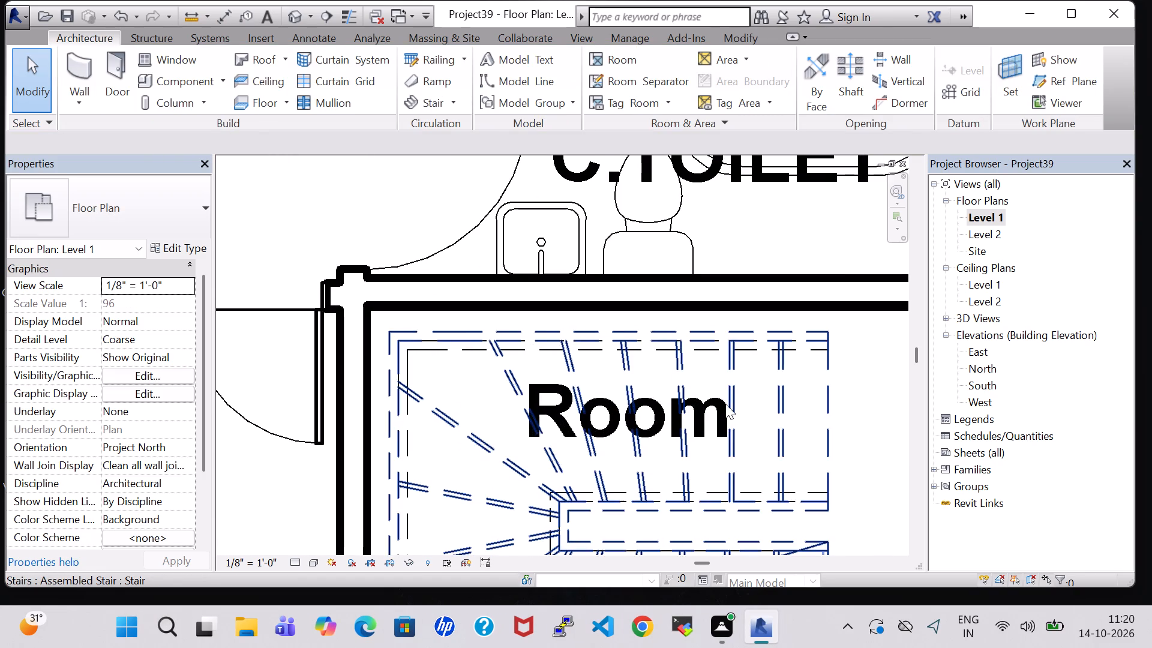
left_click(715, 404)
left_click(715, 404)
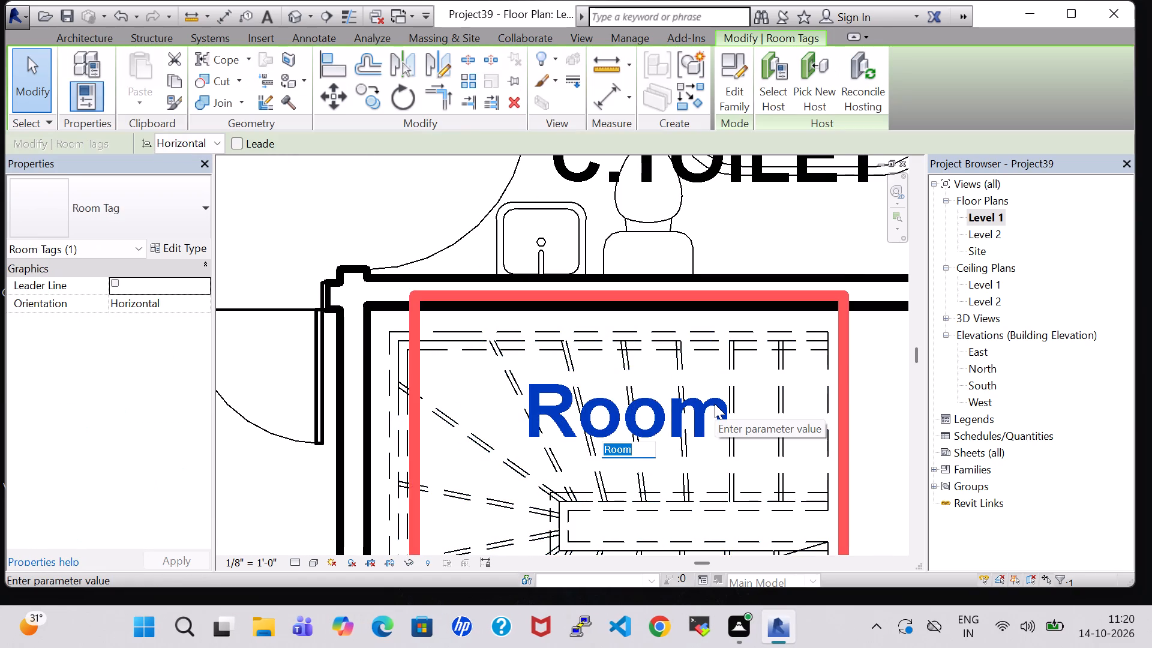
key("BackSpace")
type("STAIRS")
key("Return")
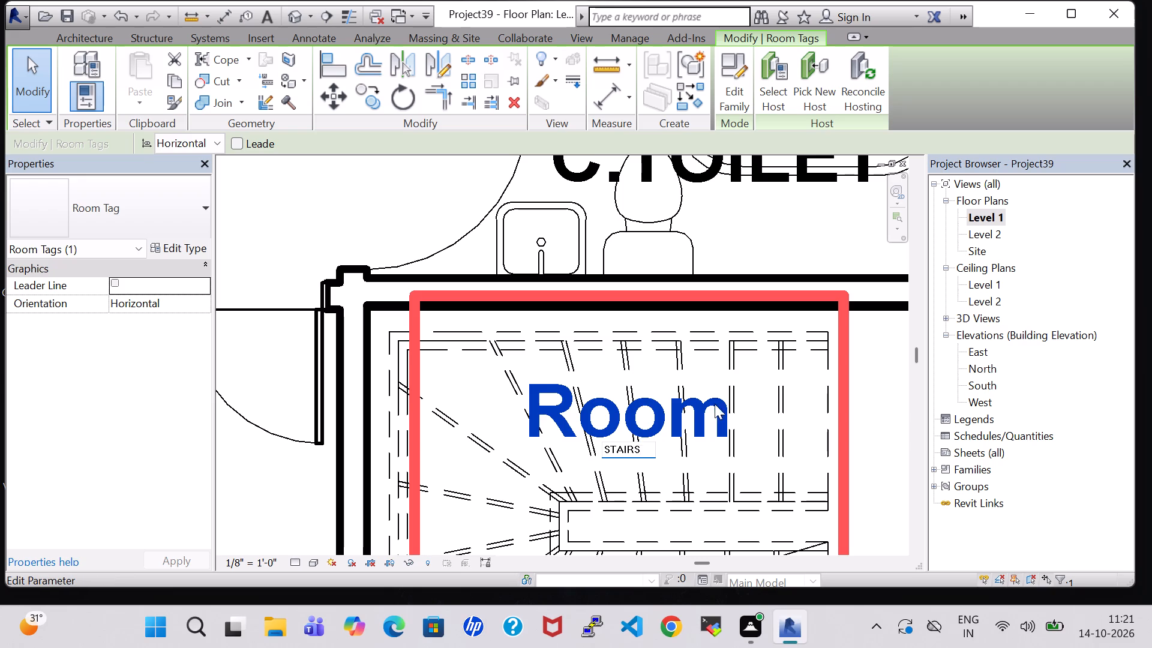
scroll(686, 467, "down", 6)
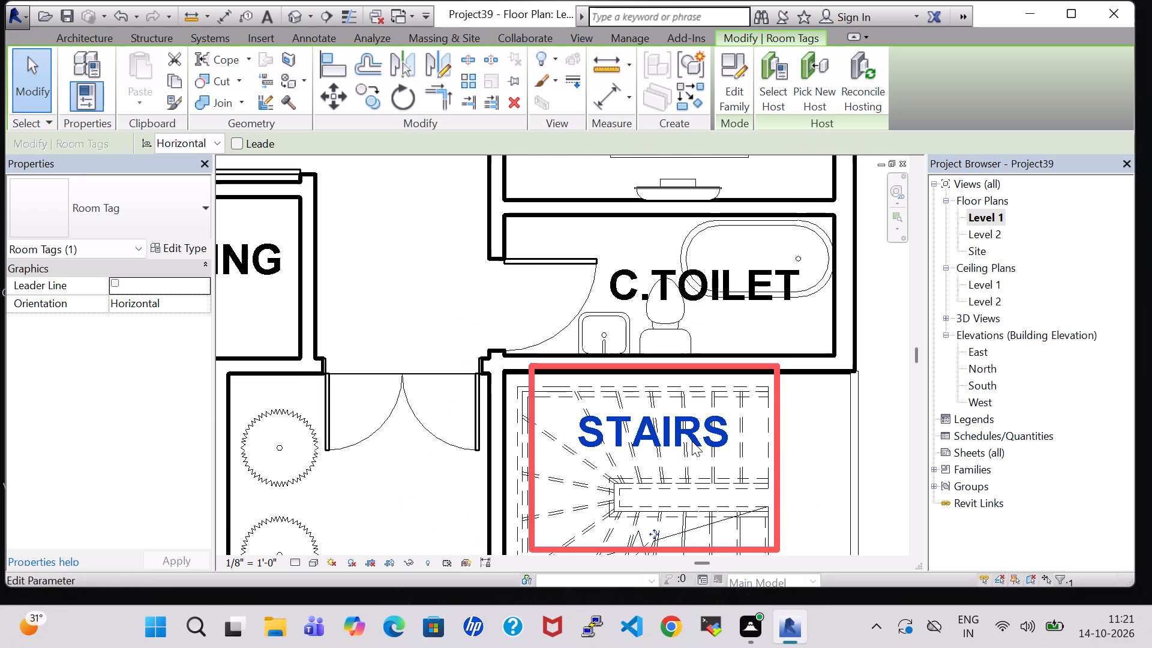
key("Down")
key("Down")
key("Down")
key("Down")
key("Down")
key("Down")
key("Down")
key("Down")
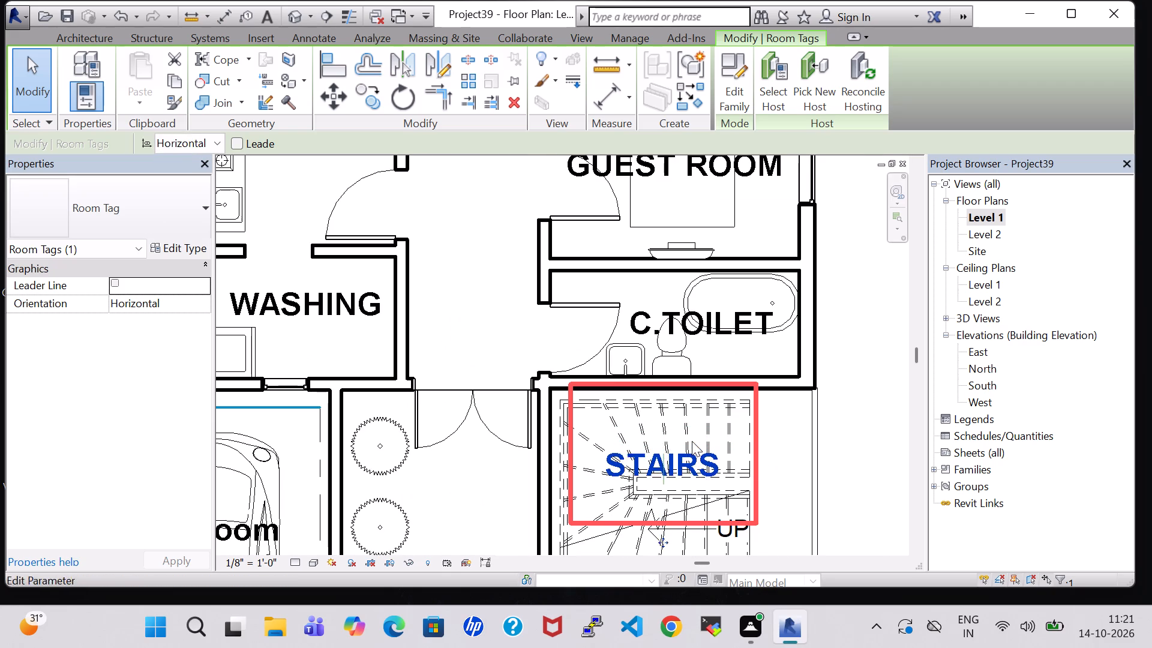
key("Down")
left_click(832, 418)
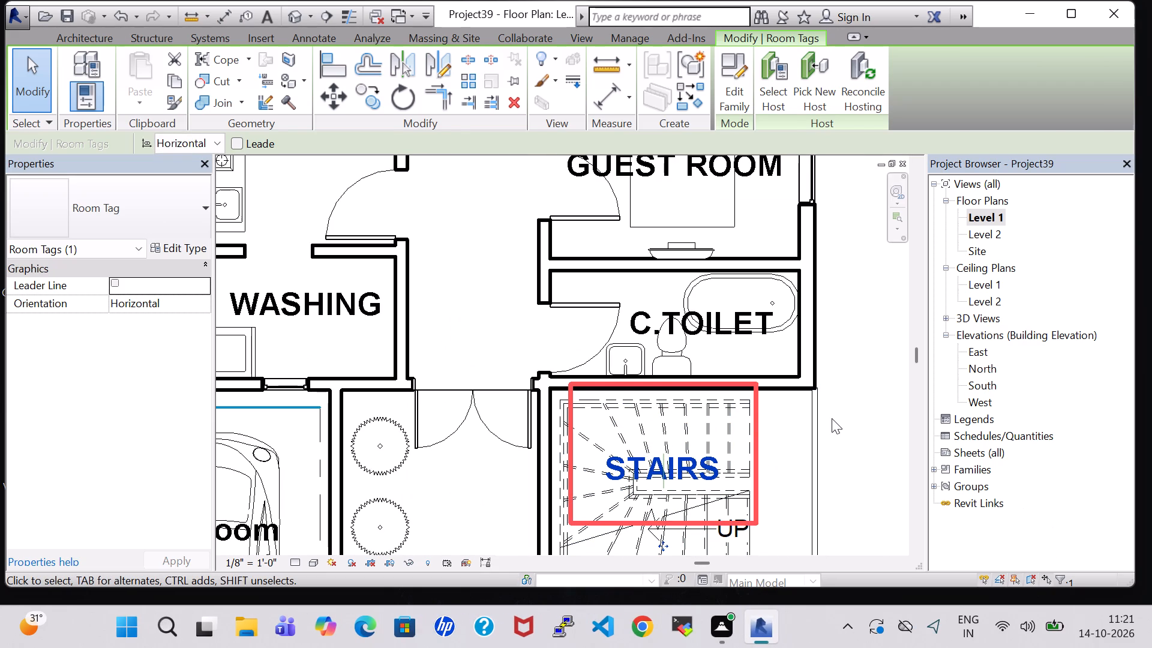
Nudge the LAWN tag slightly further down and right within its area.
scroll(832, 433, "down", 3)
scroll(885, 466, "down", 1)
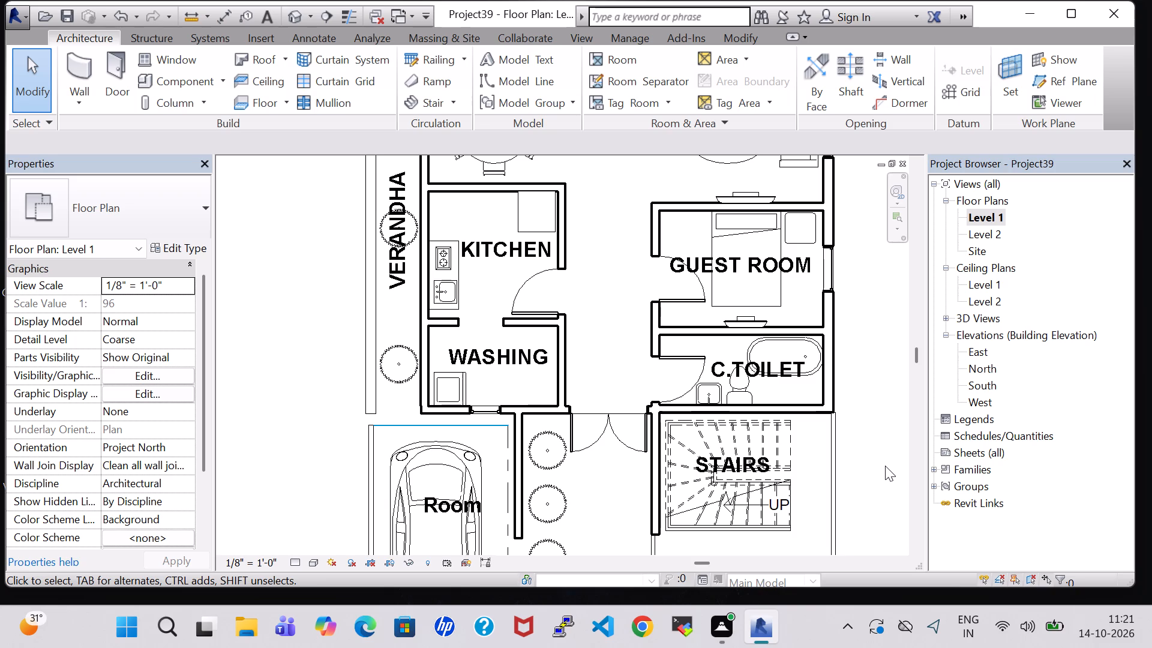
middle_click_drag(885, 466, 860, 382)
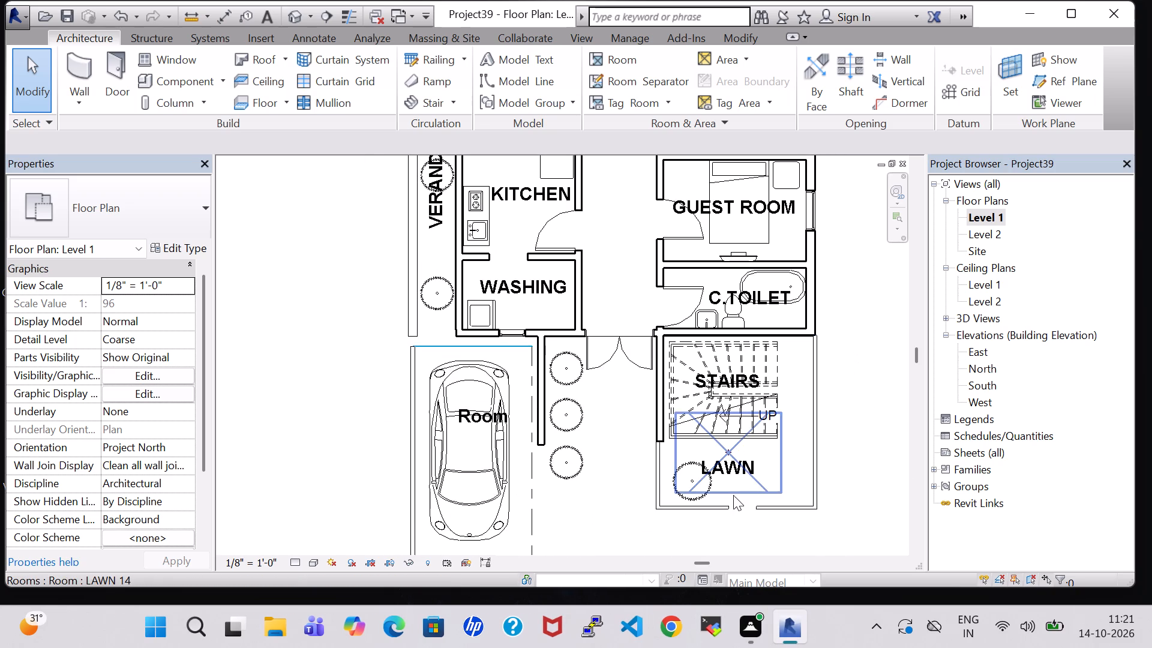
left_click(733, 467)
key("Down")
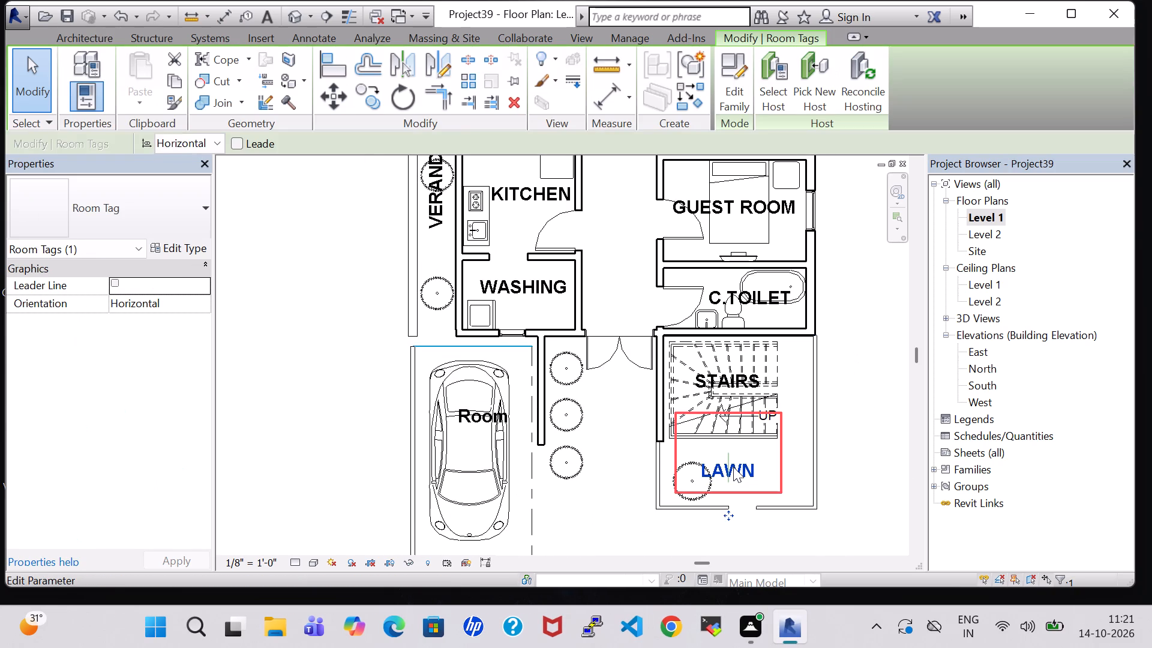
key("Right")
left_click(833, 374)
Name the space with the car PARKING and nudge its tag slightly left over the car.
scroll(833, 374, "down", 1)
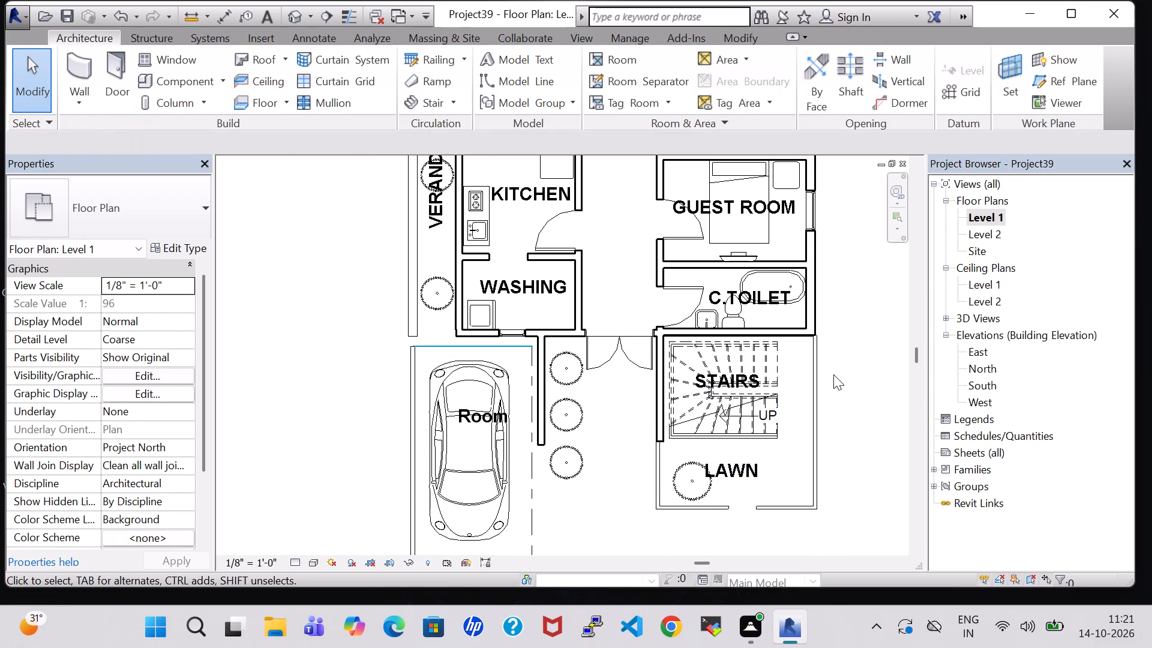
scroll(833, 374, "down", 1)
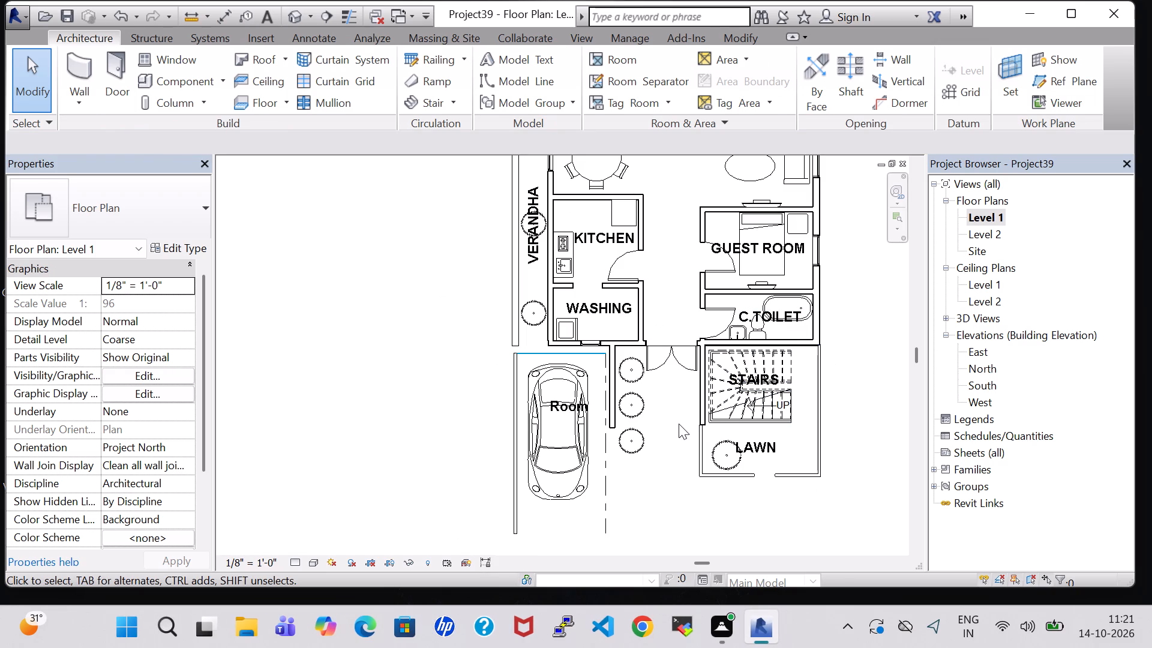
scroll(680, 424, "down", 2)
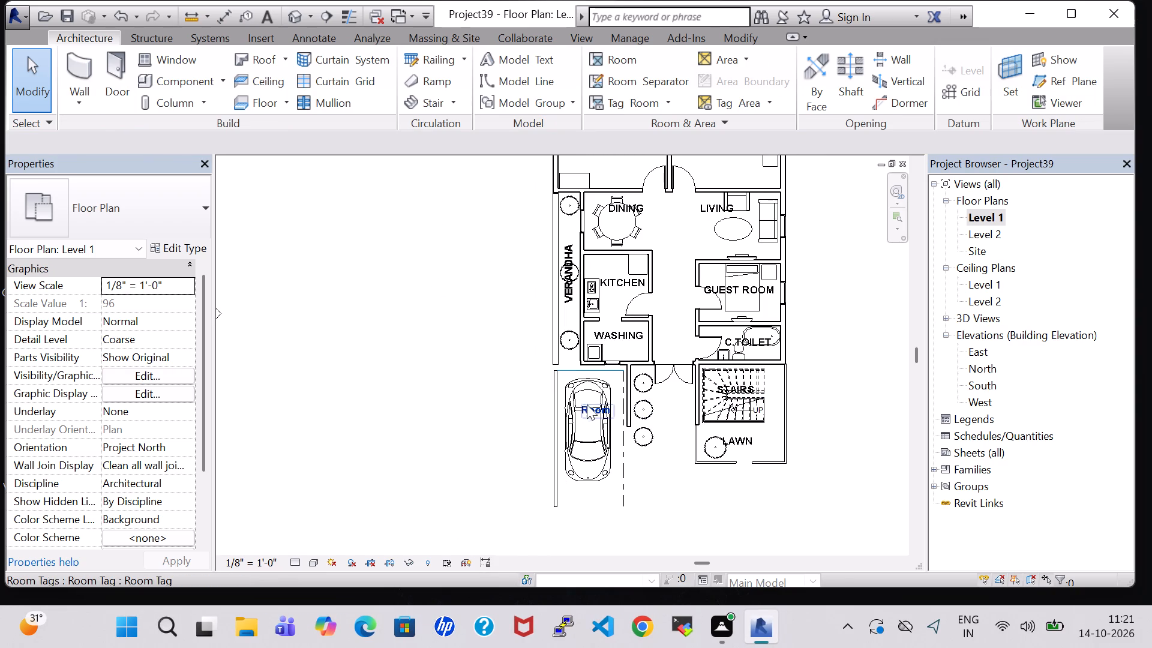
double_click(590, 407)
key("BackSpace")
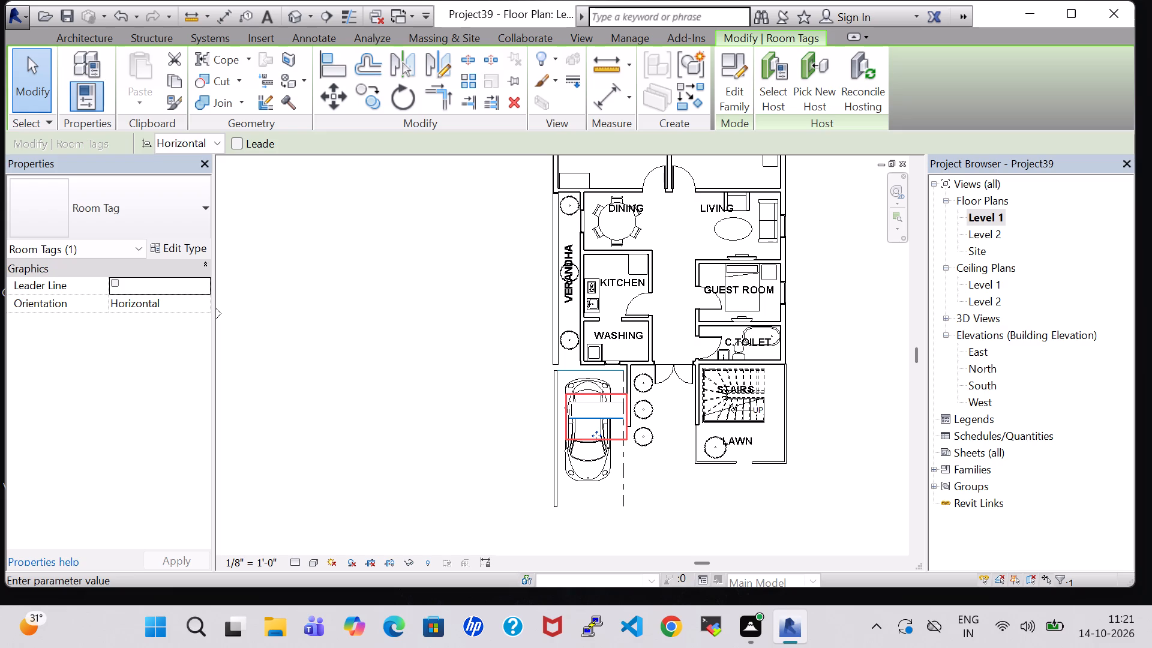
type("PARKING")
key("Return")
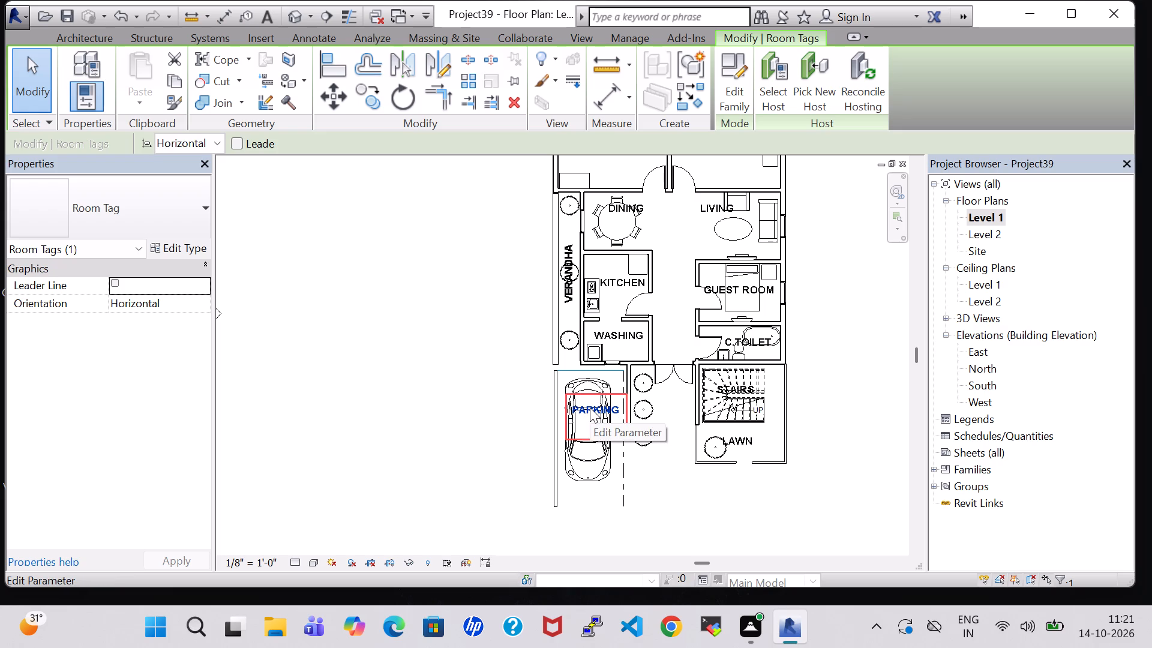
key("Left")
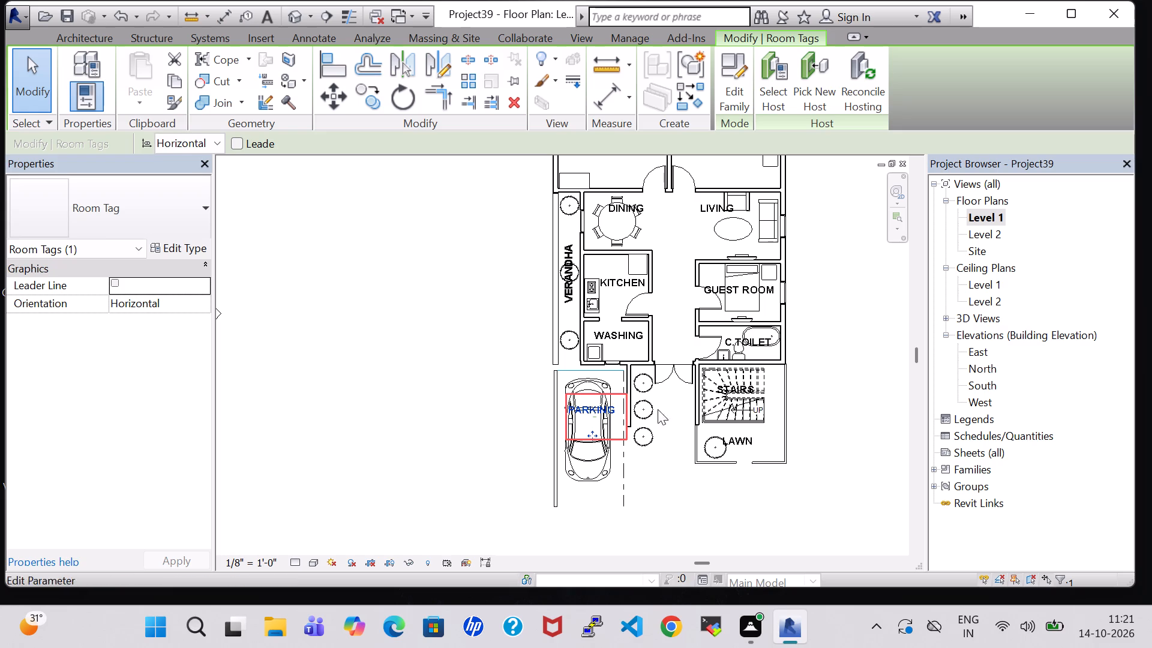
Place a tagged room in the open area before the main double door, between the parking and the lawn.
left_click(890, 387)
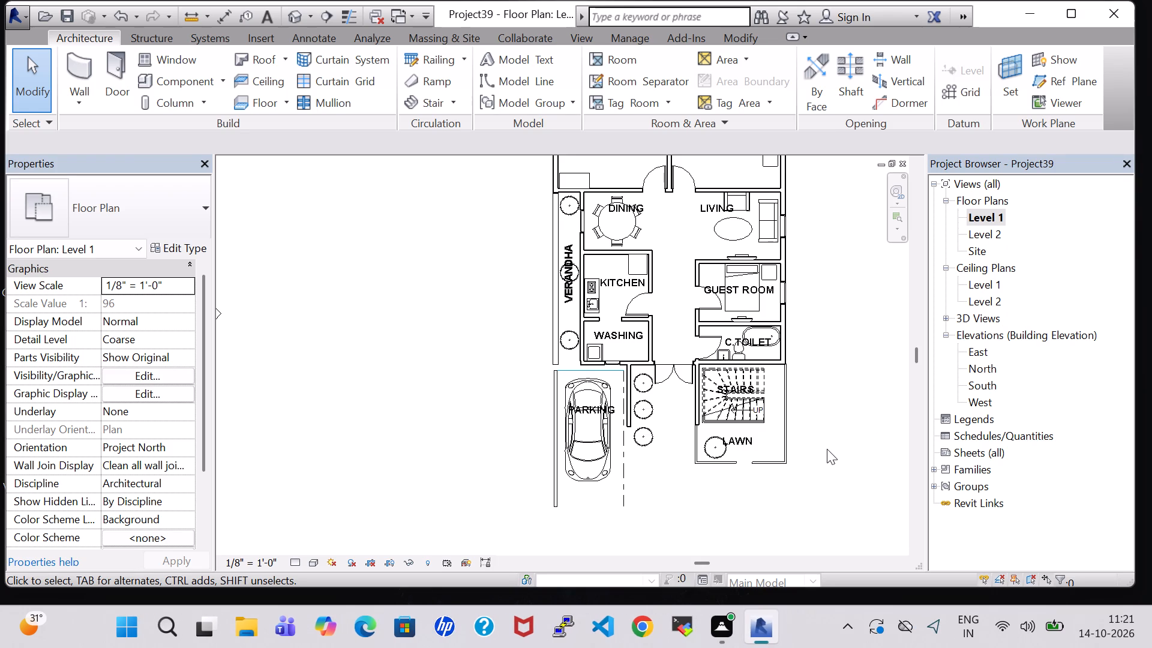
left_click(624, 52)
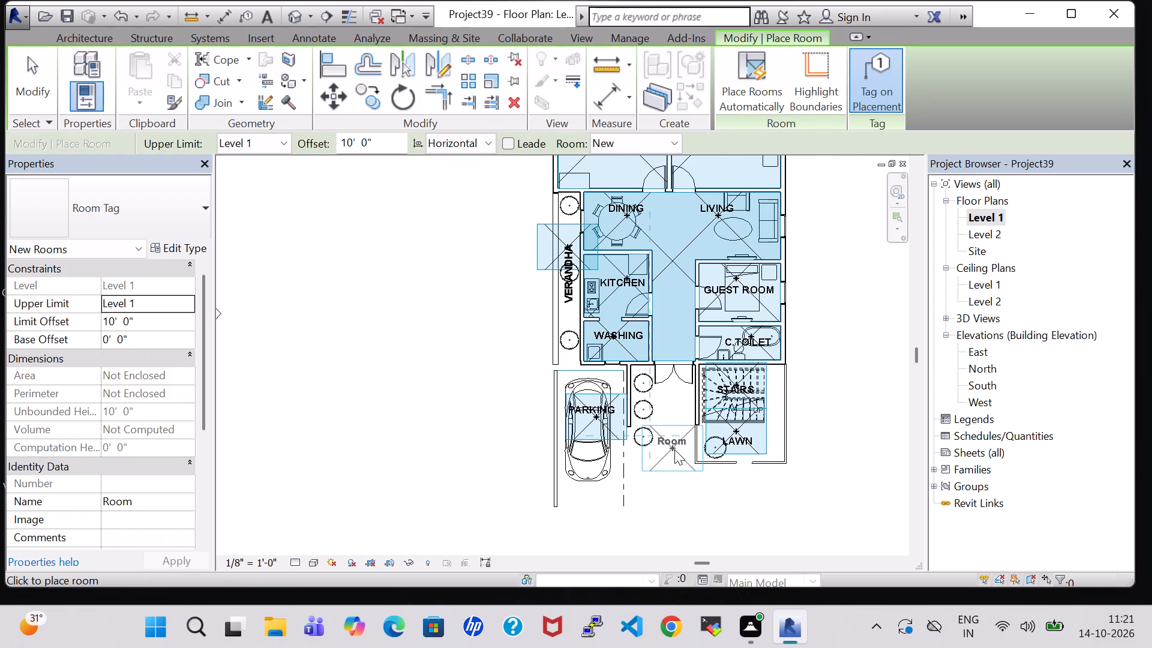
left_click(674, 449)
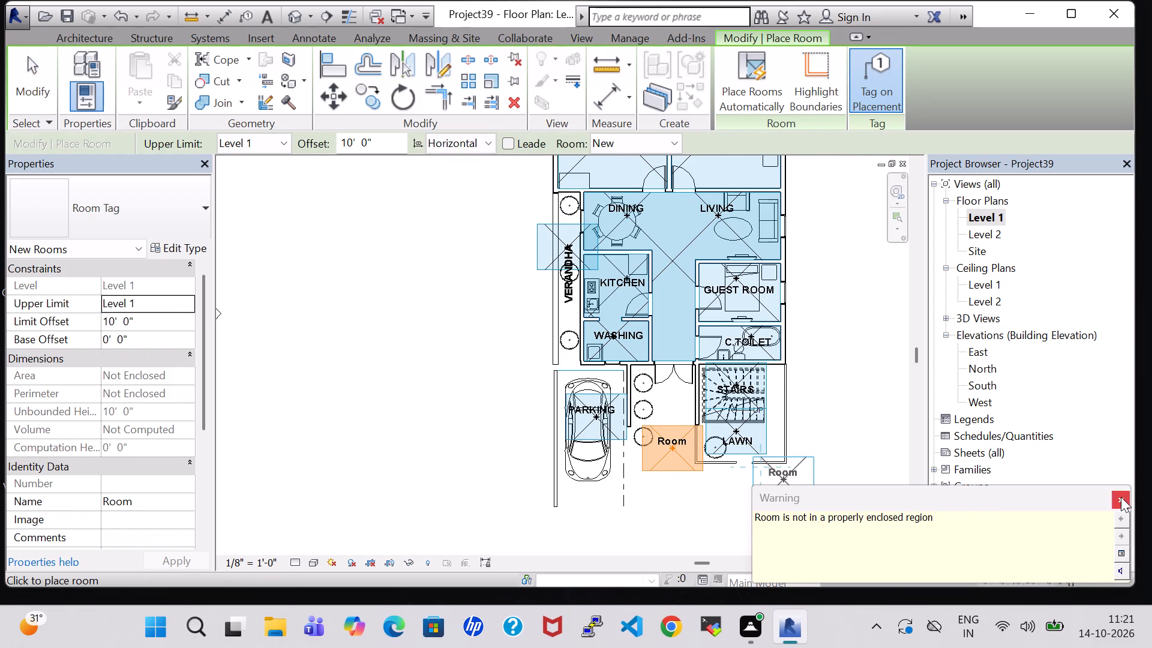
left_click(1121, 497)
key("Escape")
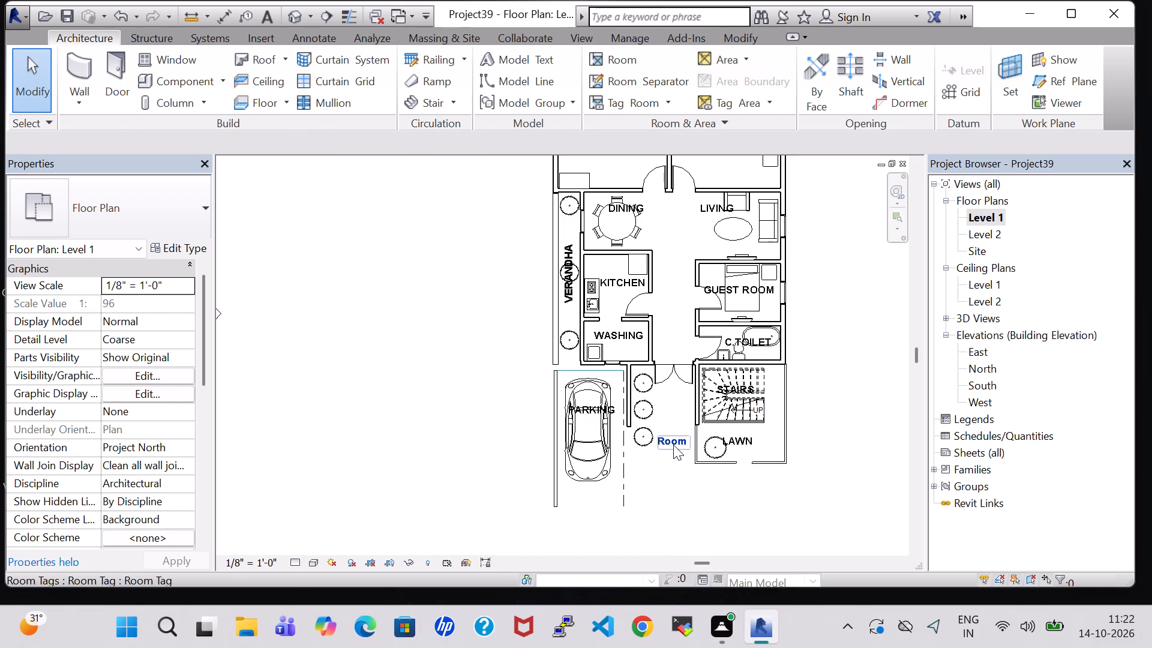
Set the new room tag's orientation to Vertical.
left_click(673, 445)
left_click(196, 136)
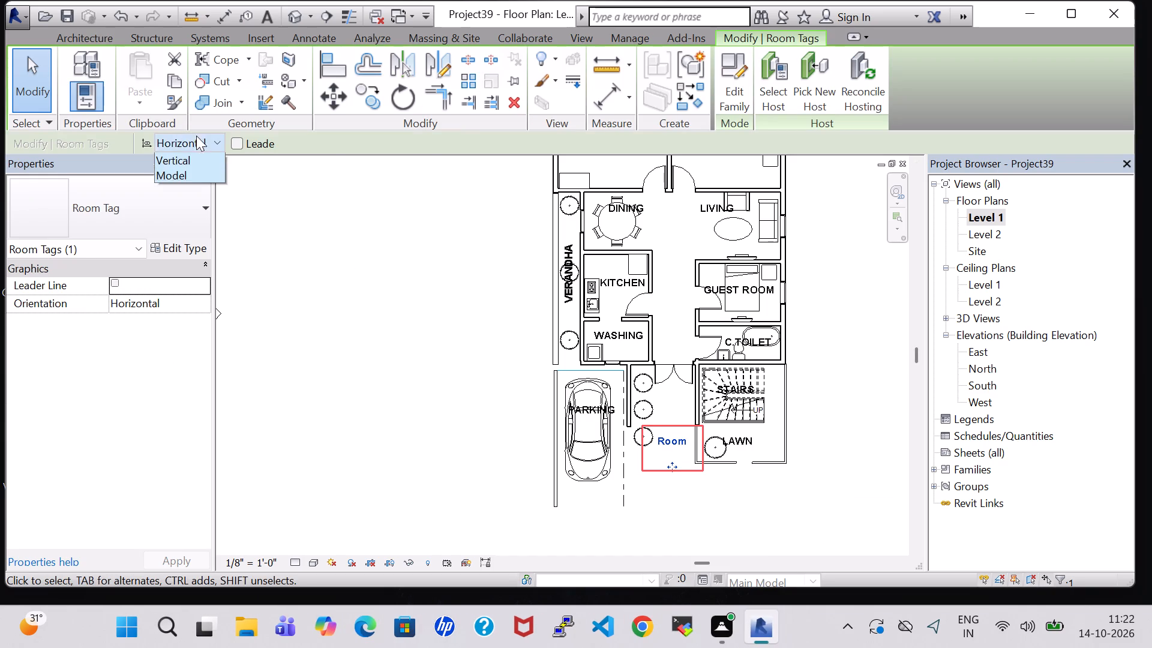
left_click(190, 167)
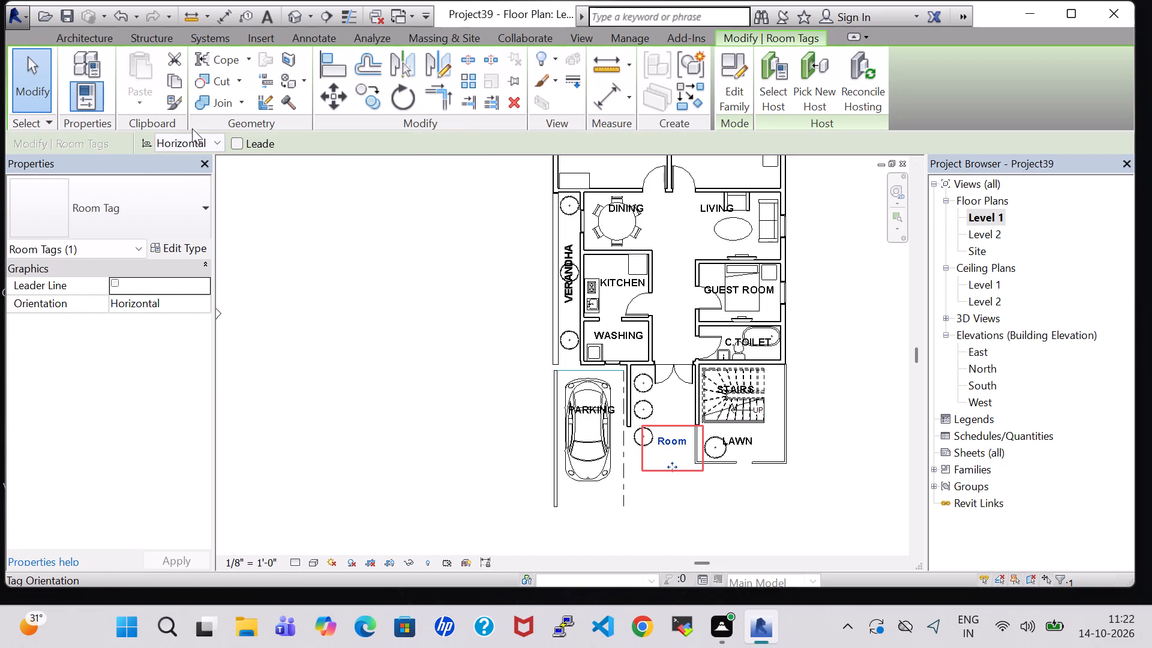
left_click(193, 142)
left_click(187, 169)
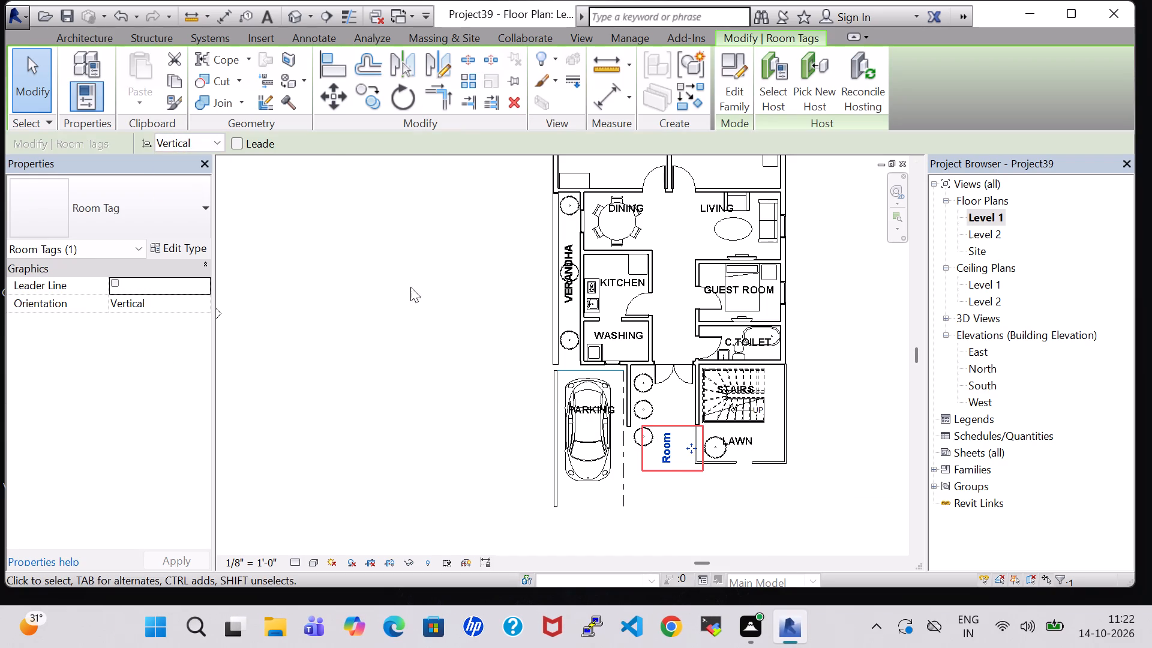
Name the space before the main door ENTRANCE and turn its tag to horizontal.
left_click(667, 457)
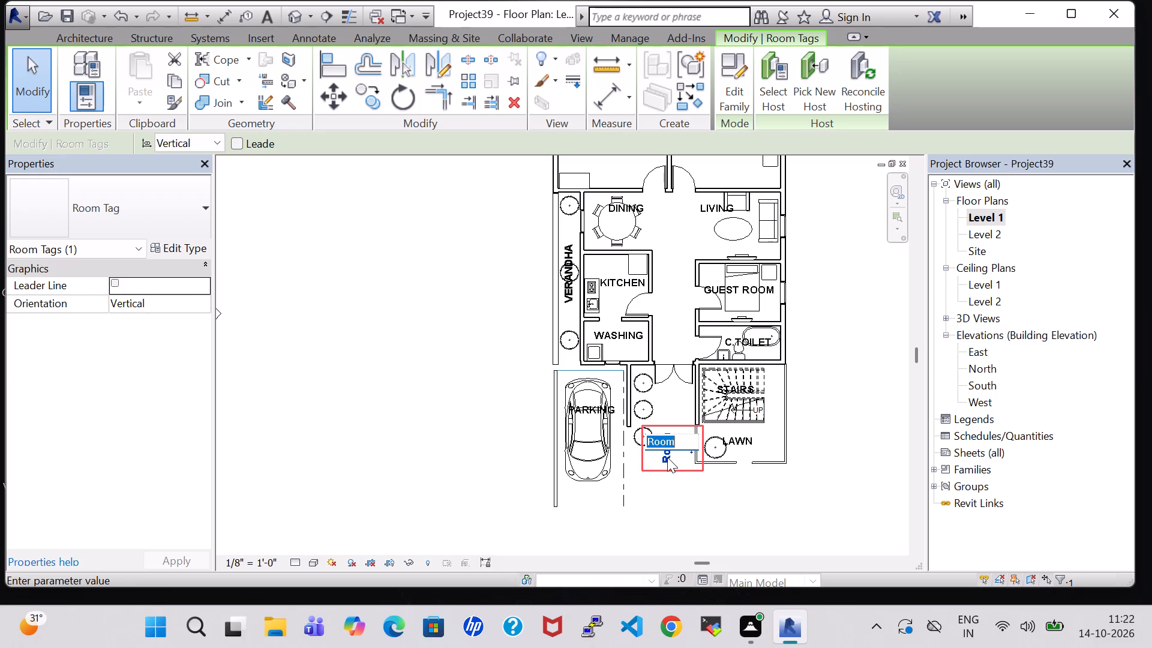
key("BackSpace")
type("ENTRANCE")
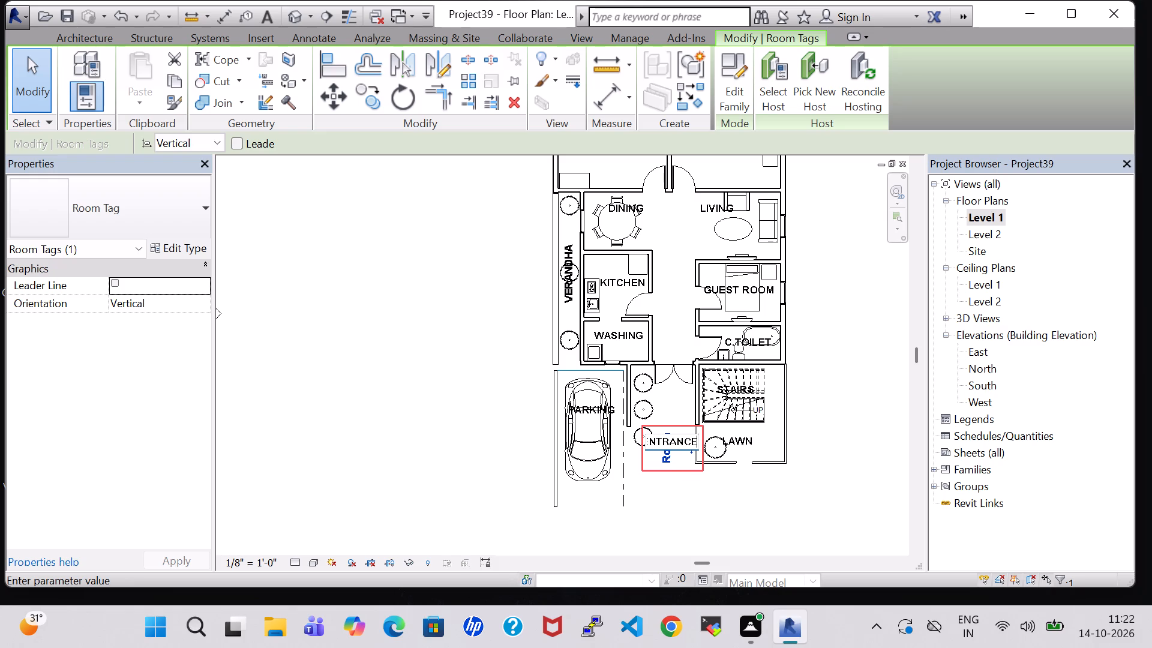
key("space")
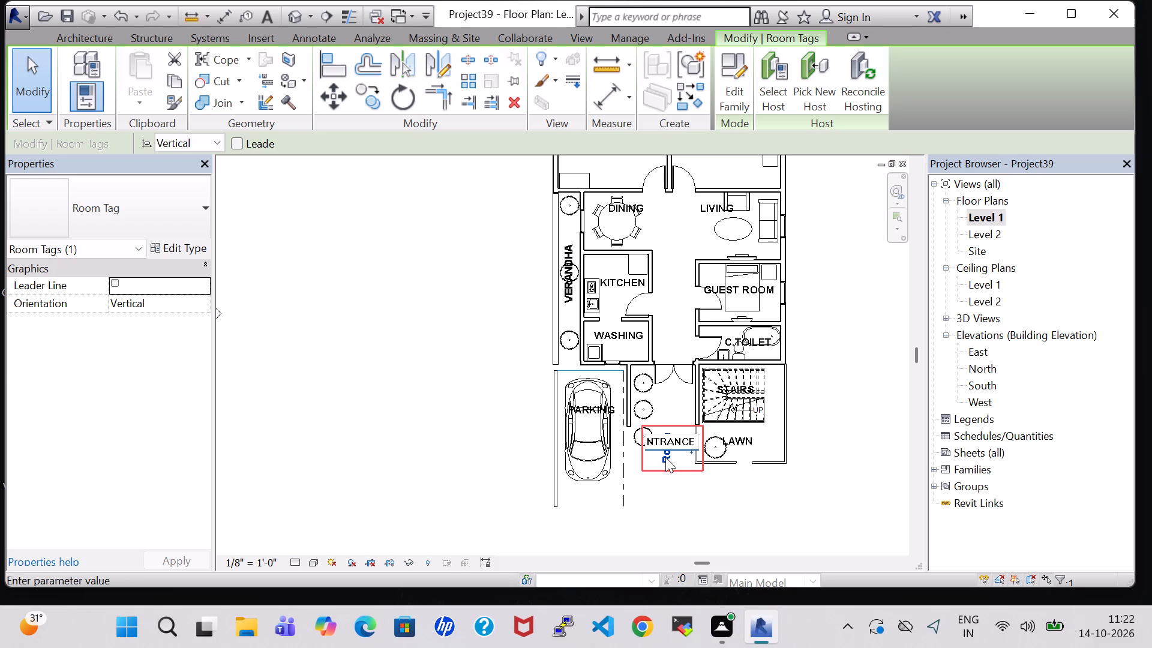
key("Return")
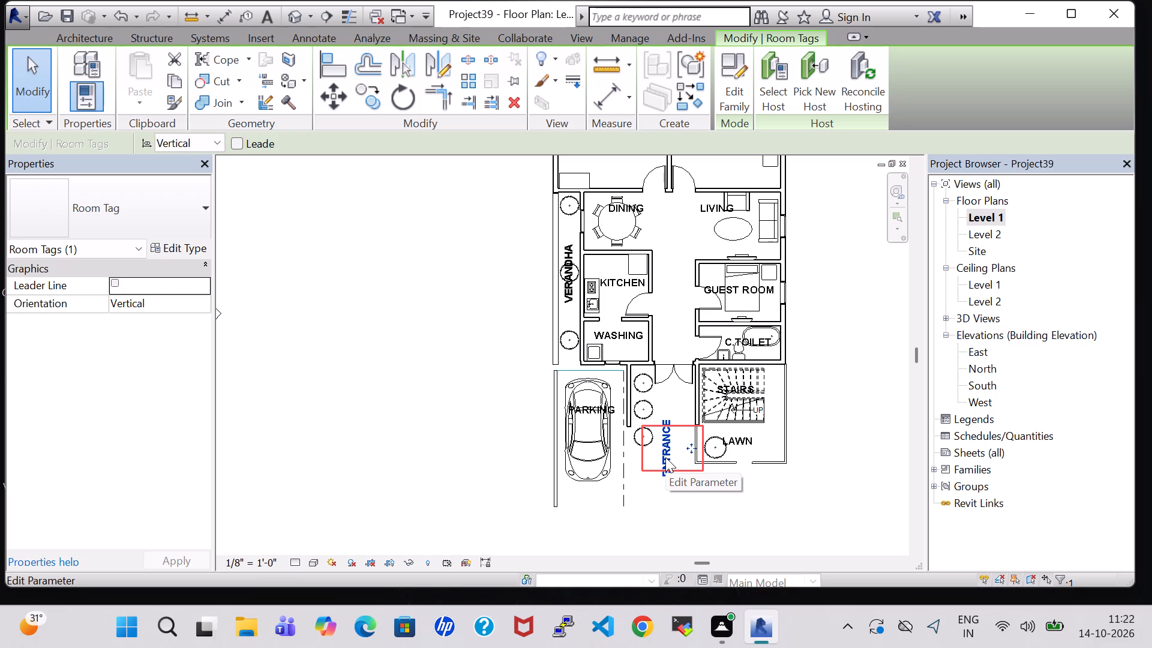
key("space")
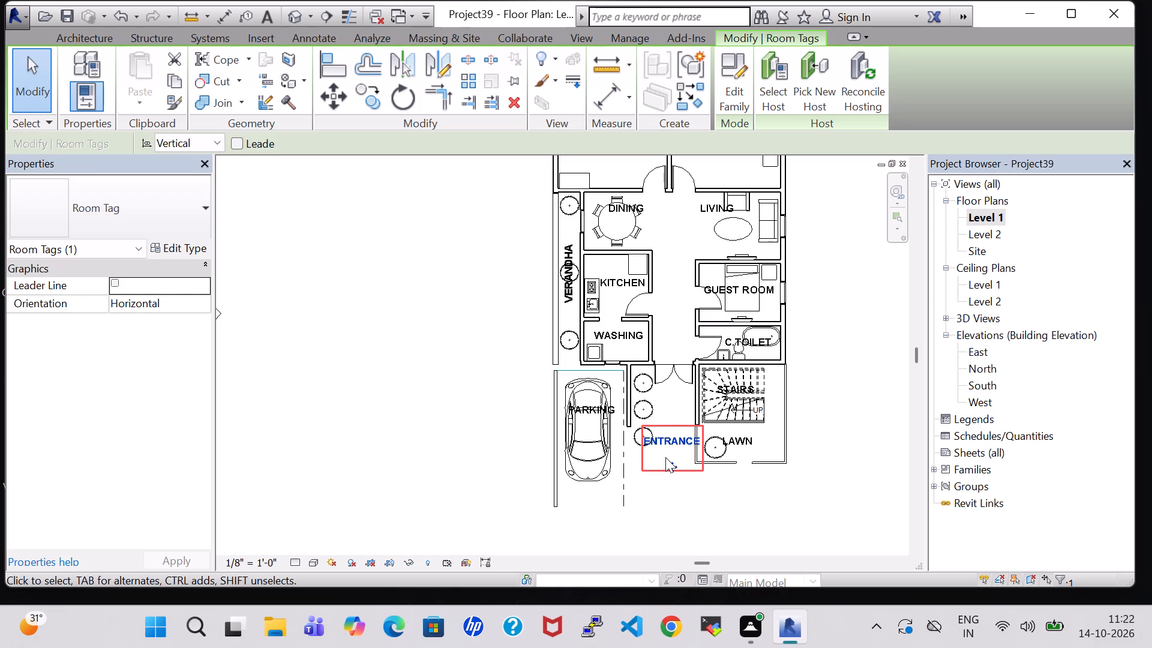
Nudge the ENTRANCE tag slightly left and well up, into the area between the parking wall and the stairs.
scroll(665, 457, "up", 4)
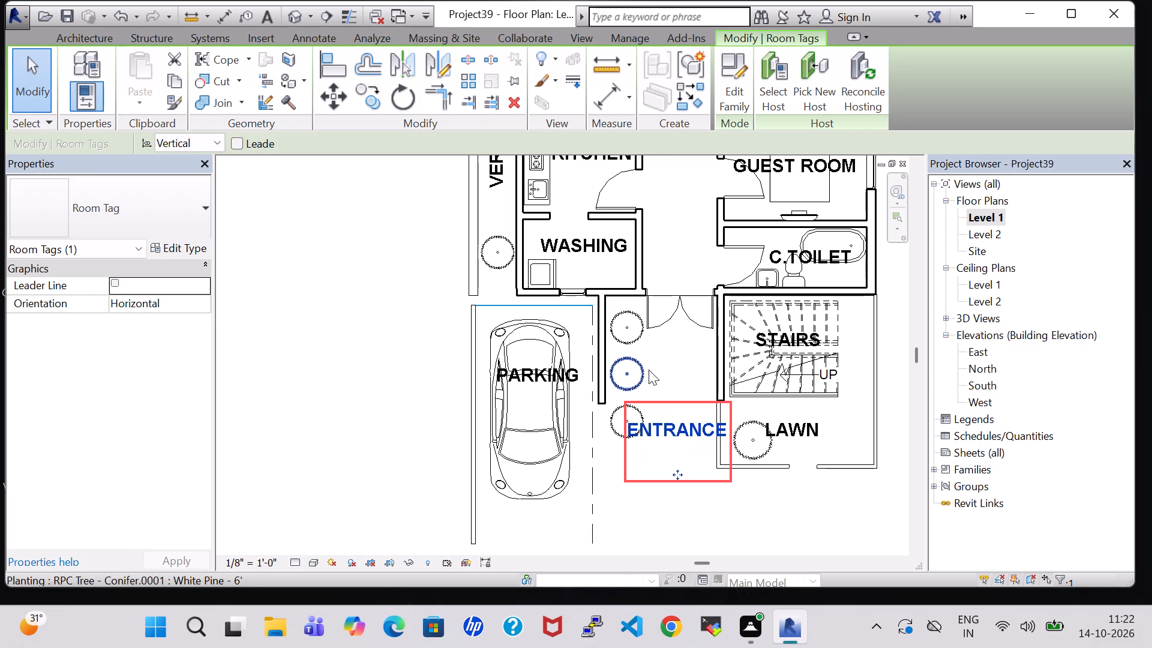
key("Up")
key("Up")
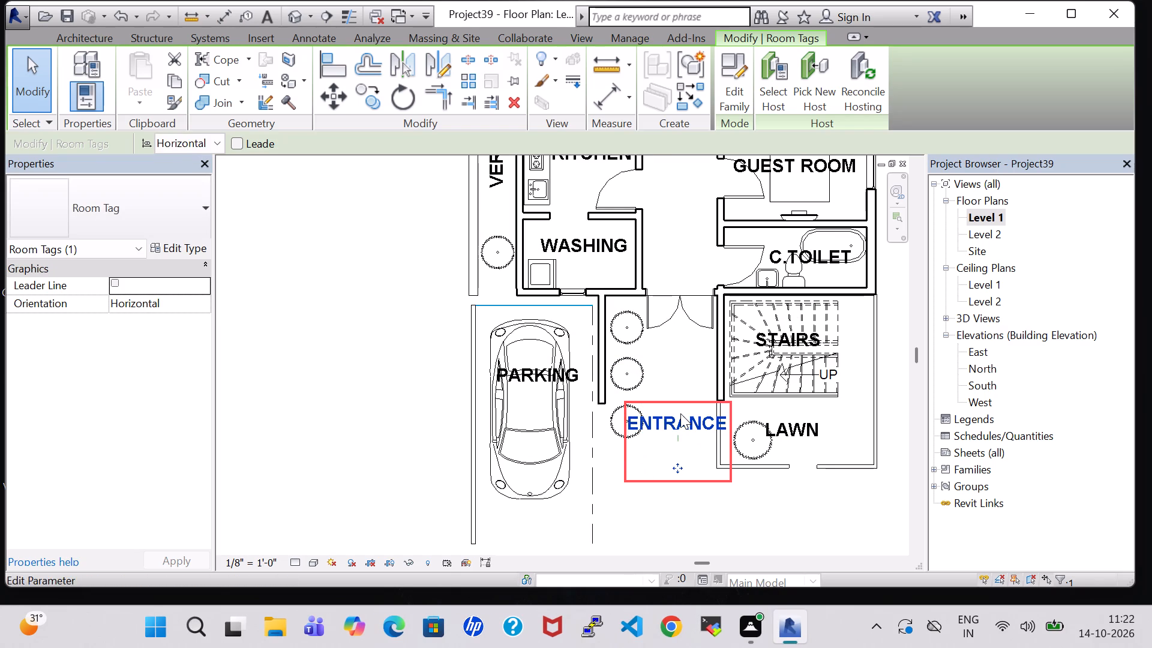
key("Left")
key("Left")
key("Left")
key("Left")
key("Up")
key("Up")
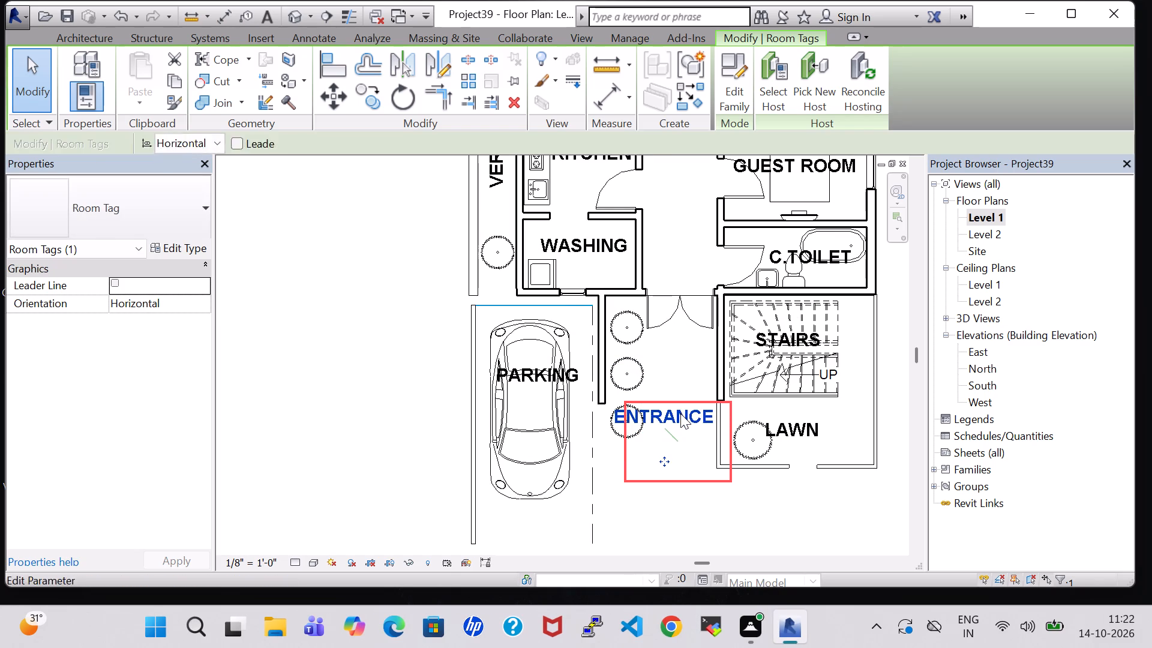
key("Up")
key("Up")
key("Up")
key("Up")
key("Up")
key("Up")
key("Up")
key("Up")
key("Up")
key("Up")
key("Up")
key("Up")
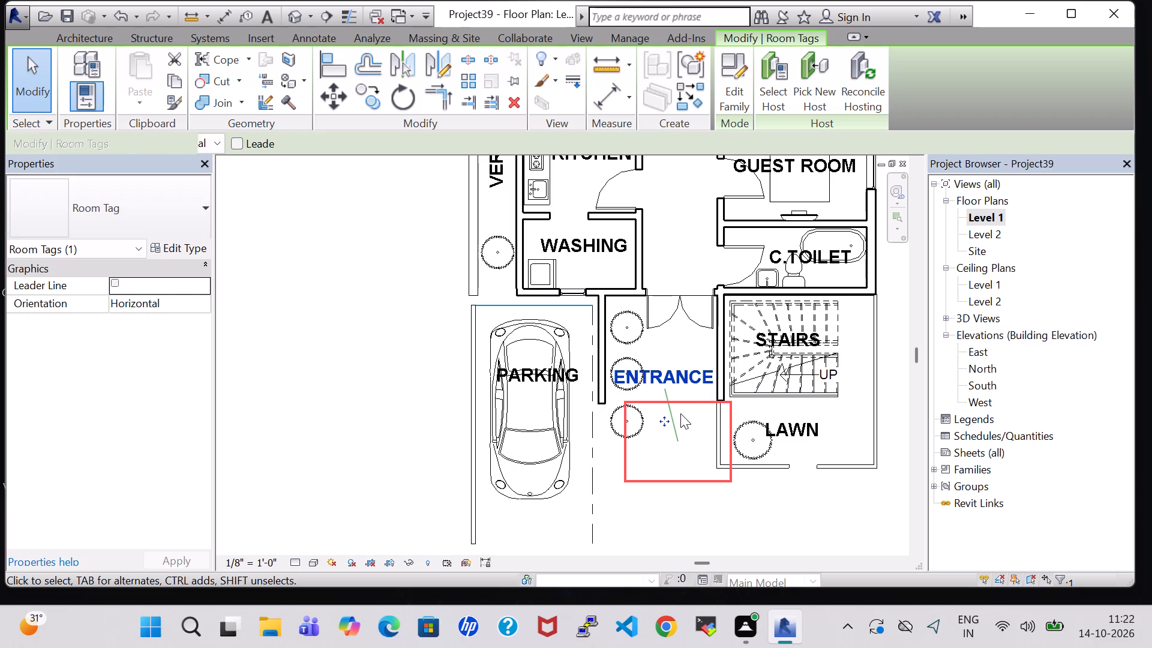
key("Up")
key("Up")
key("Up")
left_click(839, 523)
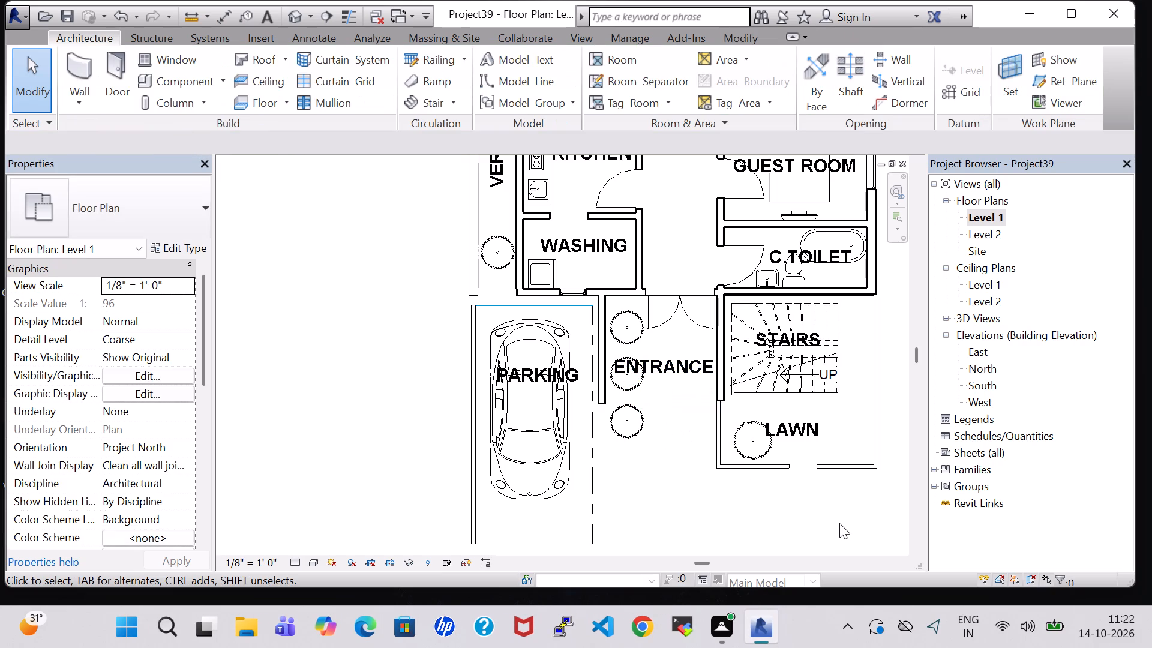
Review the whole tagged plan and examine the house in 3D from the front and from above.
scroll(839, 523, "down", 6)
middle_click_drag(839, 523, 680, 535)
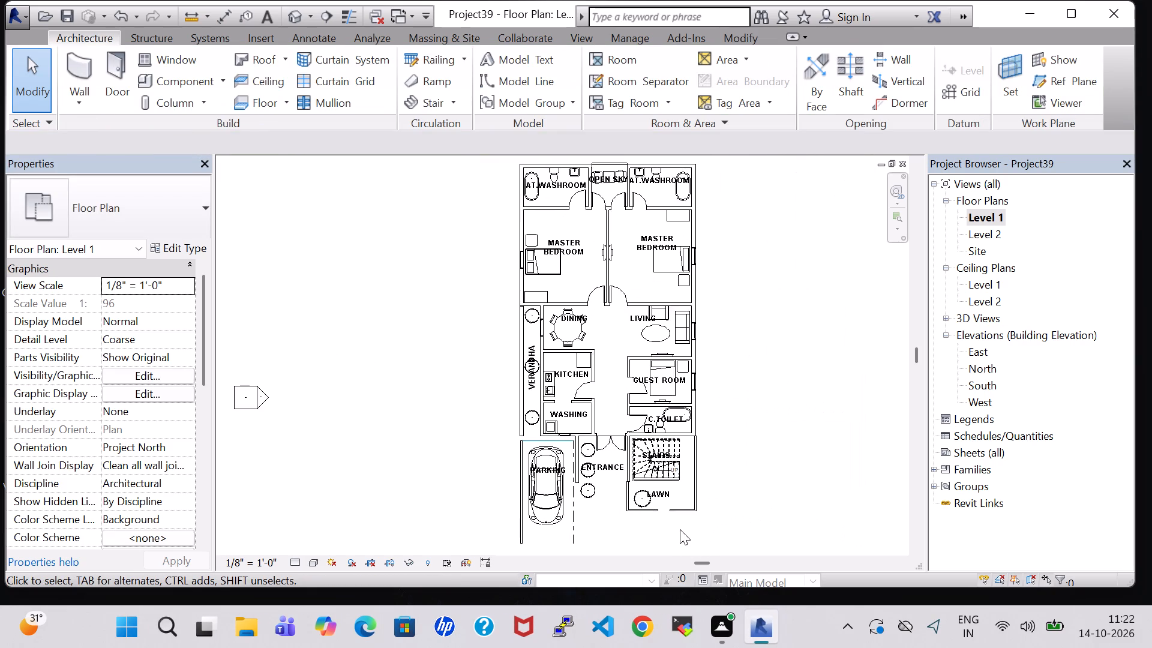
scroll(680, 529, "down", 1)
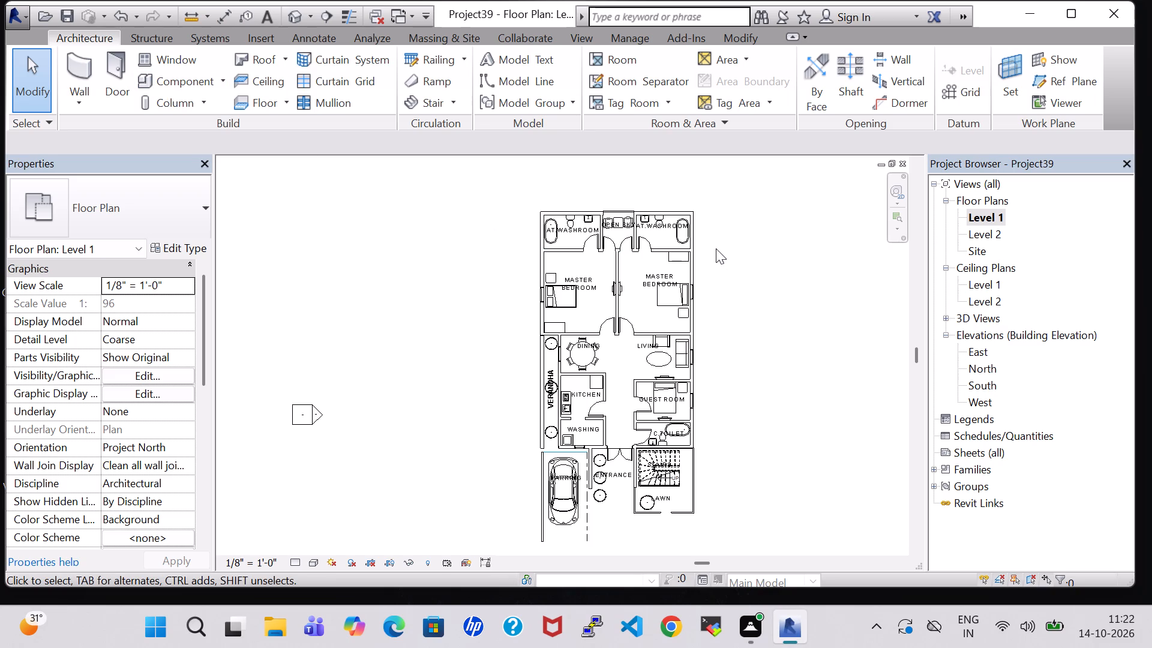
left_click(289, 11)
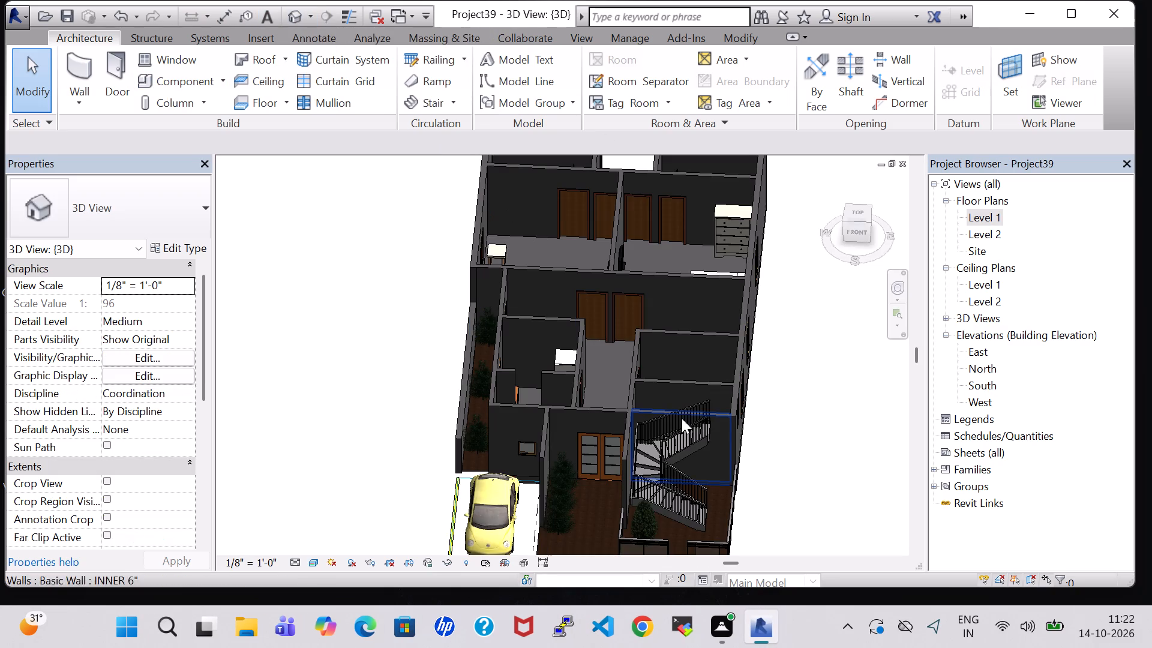
middle_click_drag(824, 408, 818, 310)
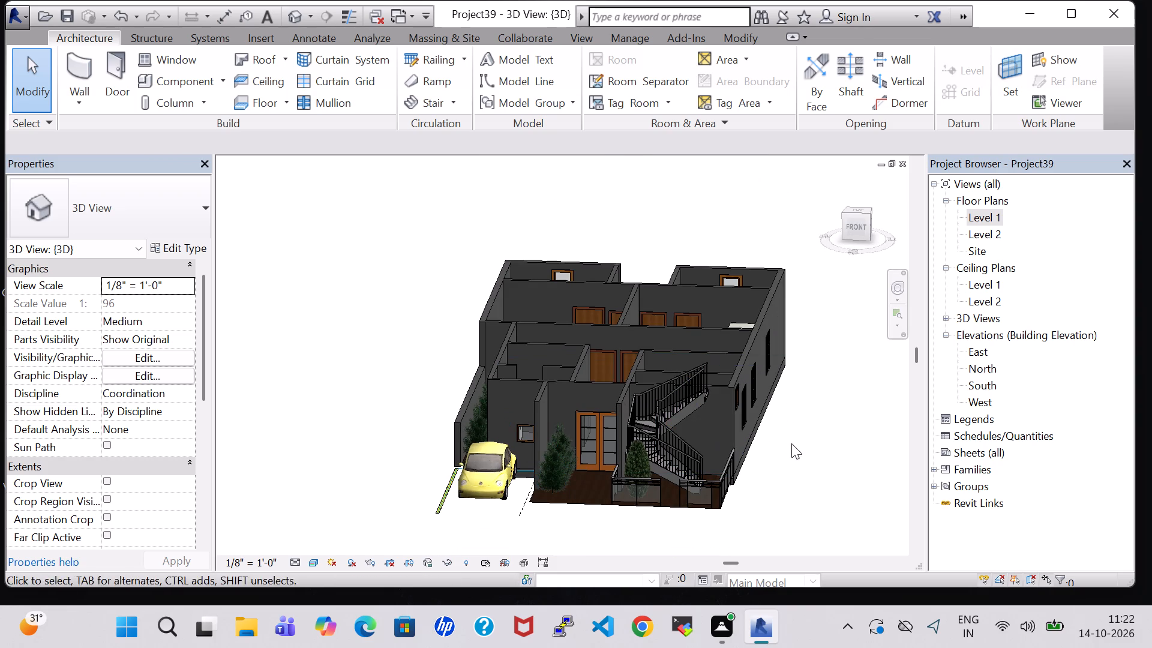
middle_click_drag(791, 443, 826, 469)
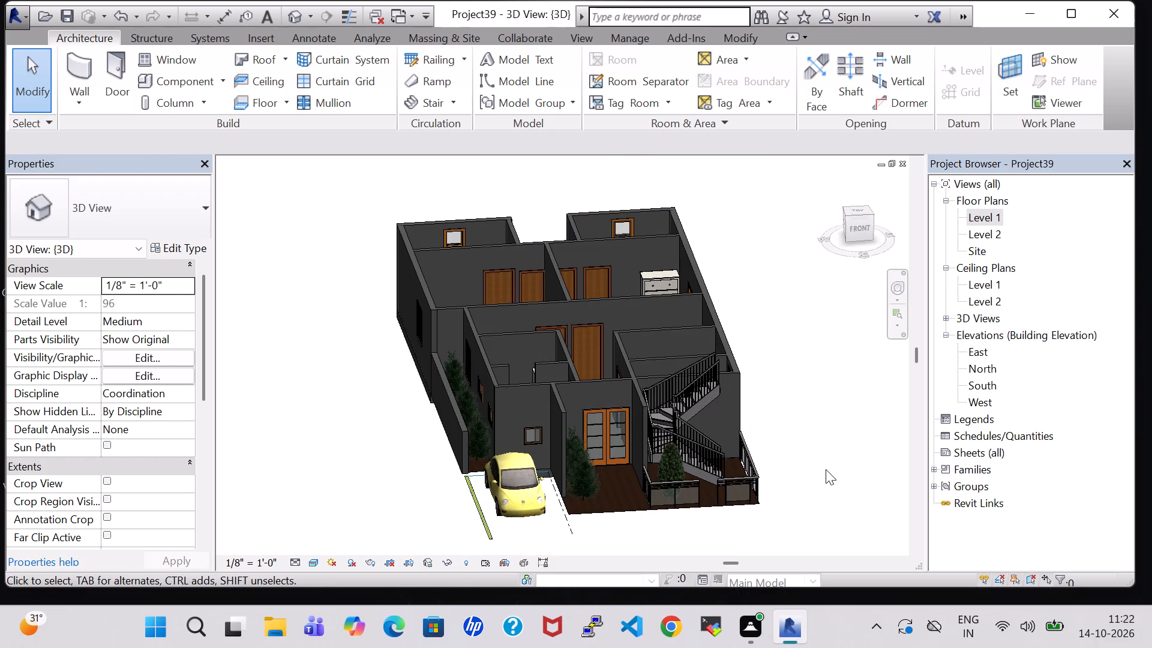
middle_click_drag(806, 392, 805, 422, "shift")
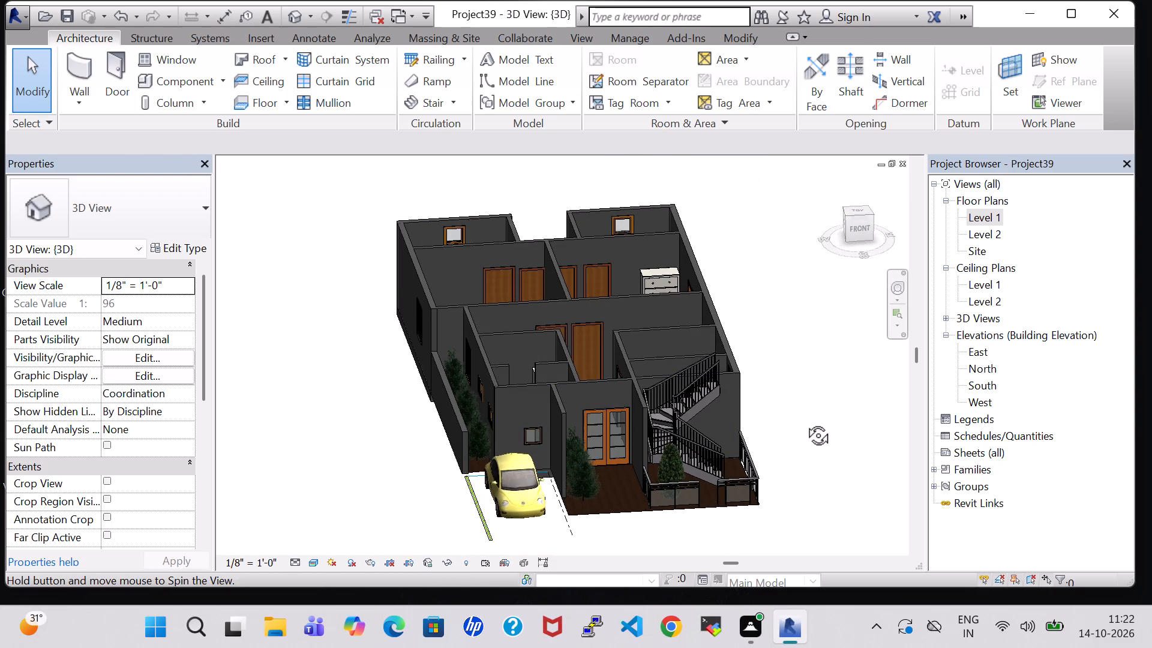
middle_click_drag(805, 422, 803, 467, "shift")
middle_click_drag(804, 334, 806, 483, "shift")
middle_click_drag(786, 452, 749, 440, "shift")
middle_click_drag(745, 452, 730, 446)
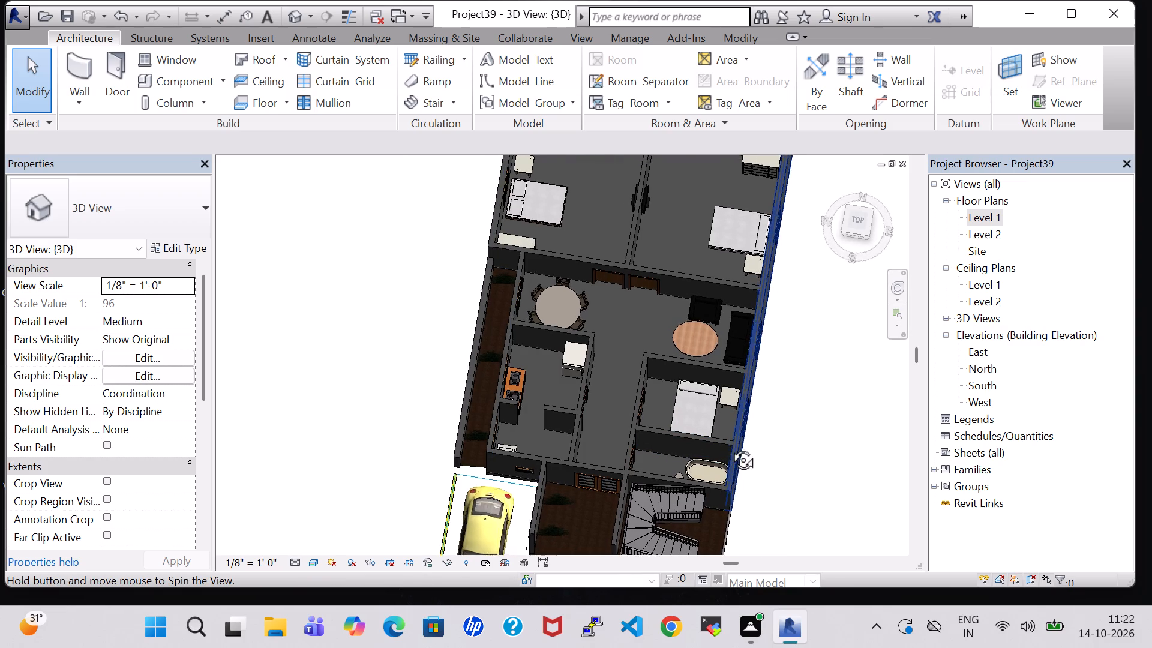
middle_click_drag(730, 446, 707, 397)
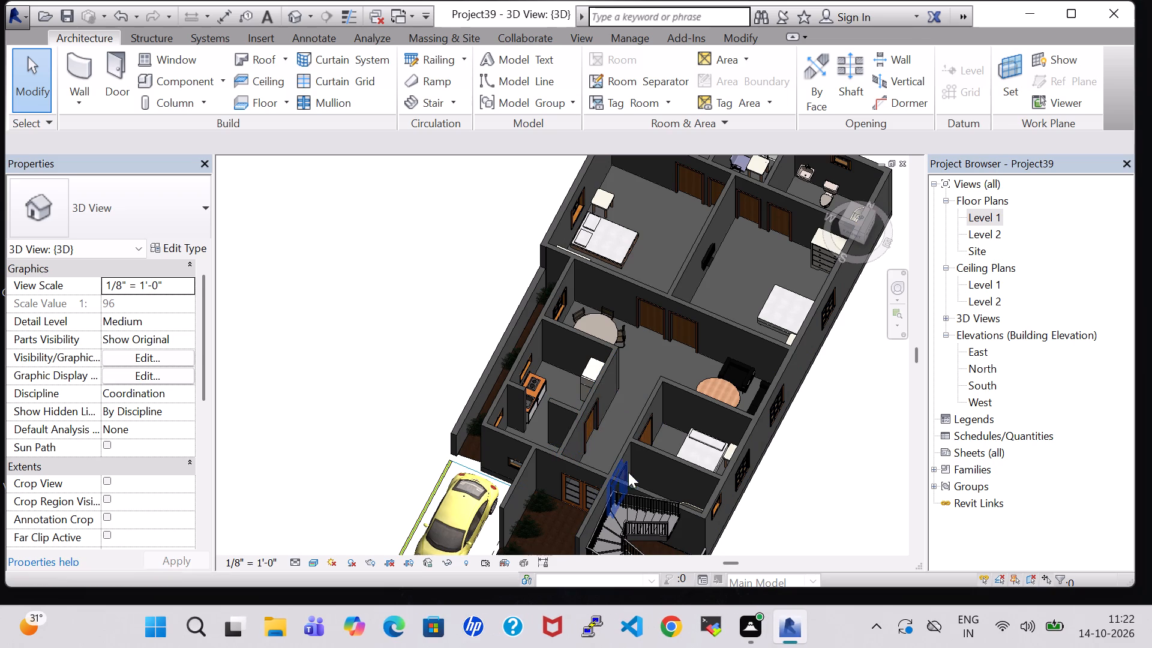
Examine the furnished rooms, staircase and parking closely from above in the 3D view.
scroll(781, 433, "up", 1)
middle_click_drag(823, 426, 820, 528)
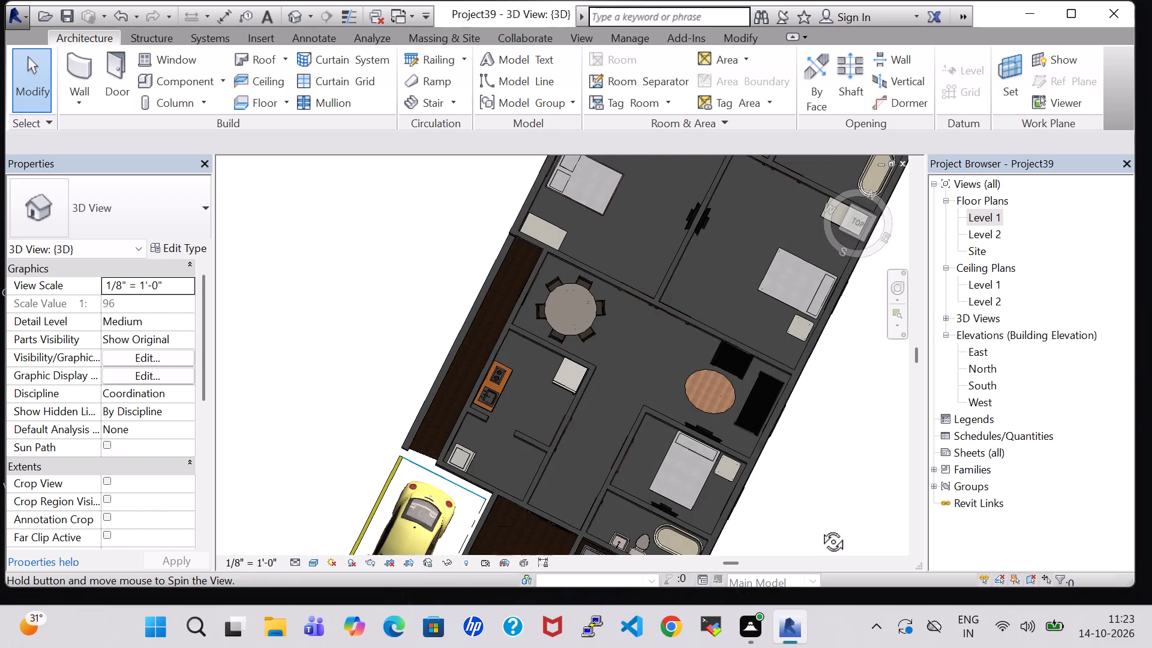
middle_click_drag(818, 523, 823, 425)
scroll(823, 425, "up", 1)
middle_click_drag(803, 489, 824, 443)
scroll(806, 483, "up", 1, "shift")
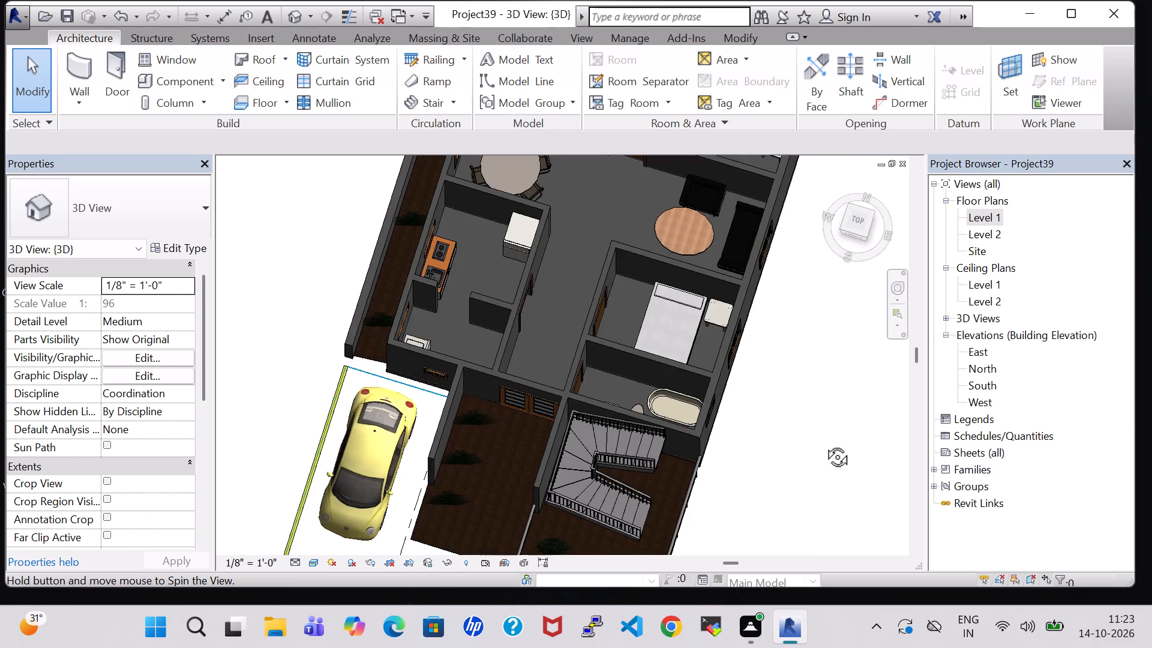
middle_click_drag(824, 443, 827, 432)
middle_click_drag(785, 340, 816, 350, "shift")
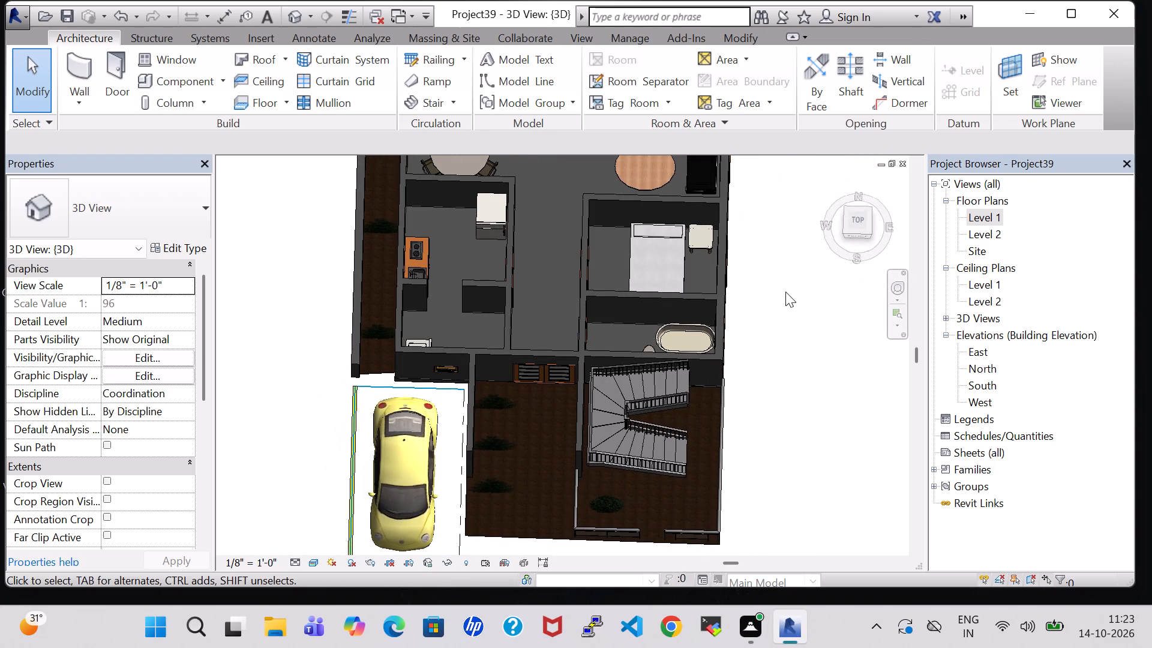
scroll(785, 292, "up", 1)
middle_click_drag(785, 292, 796, 322)
scroll(796, 322, "down", 2)
middle_click_drag(796, 322, 803, 367, "shift")
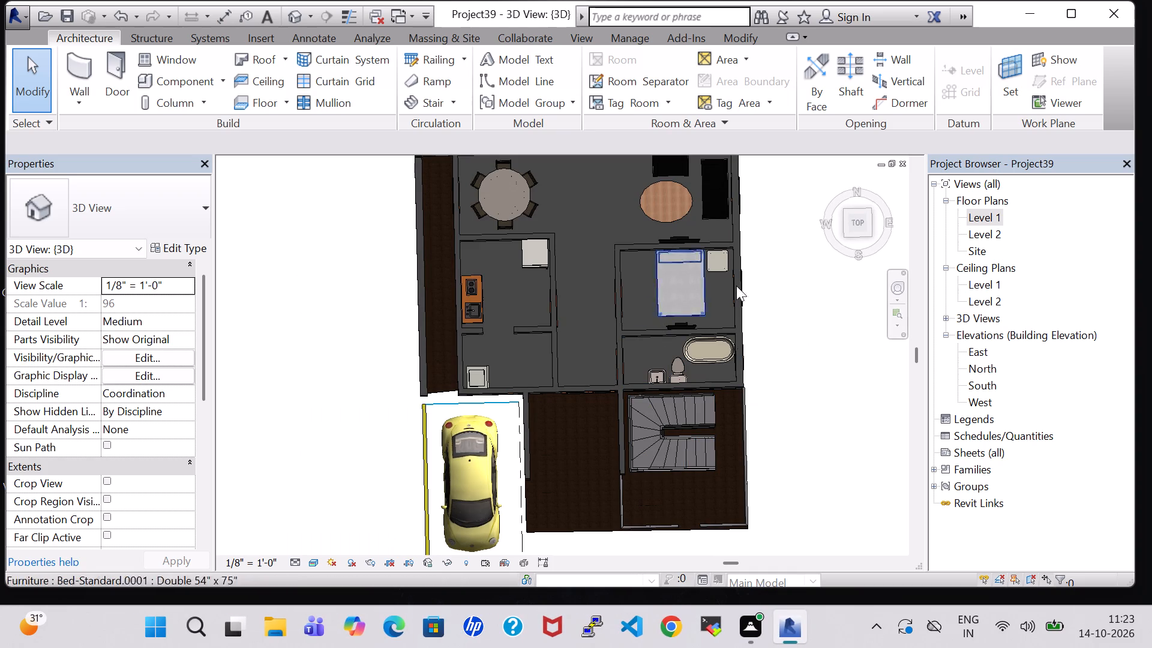
middle_click_drag(809, 281, 815, 352)
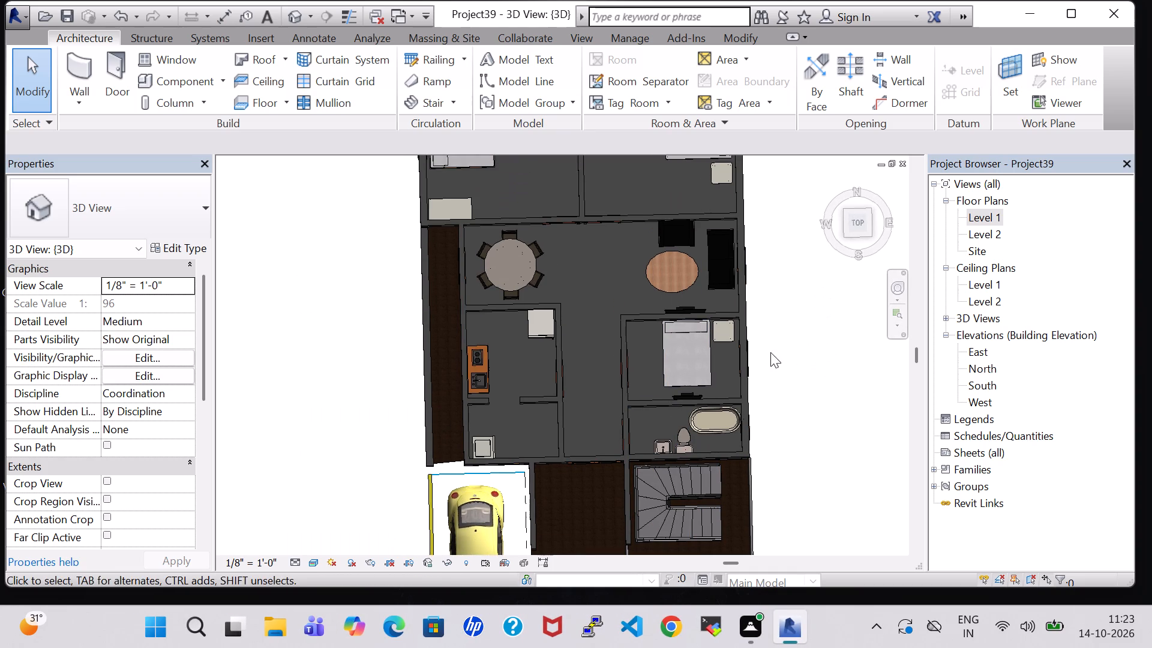
middle_click_drag(771, 314, 797, 407)
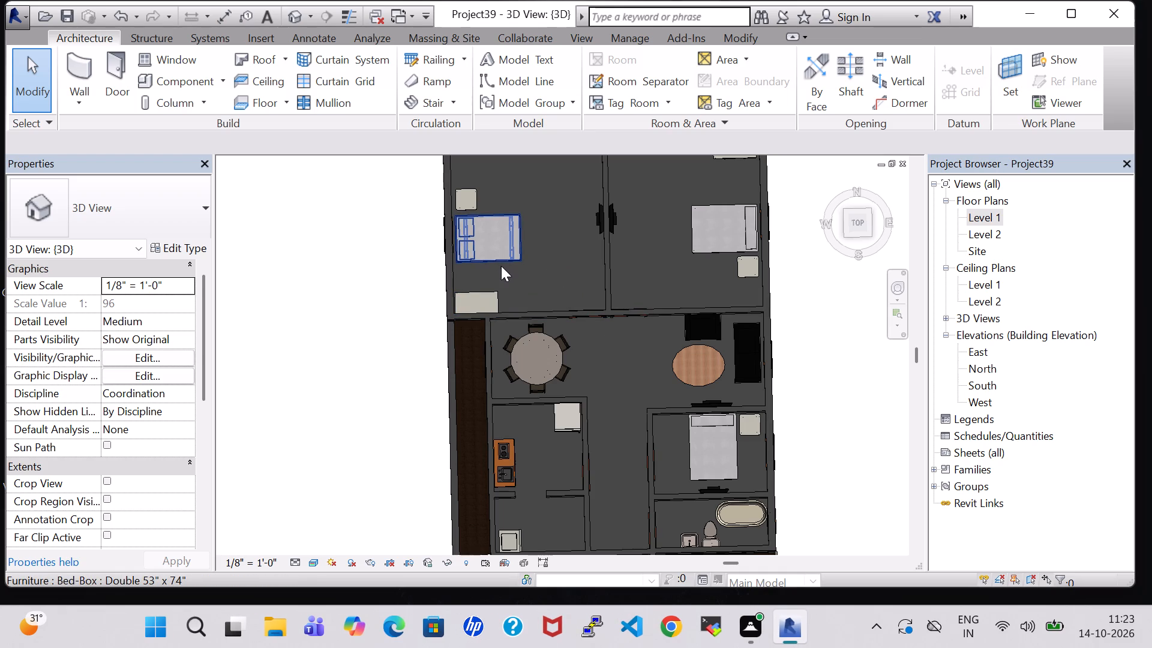
middle_click_drag(527, 240, 532, 311)
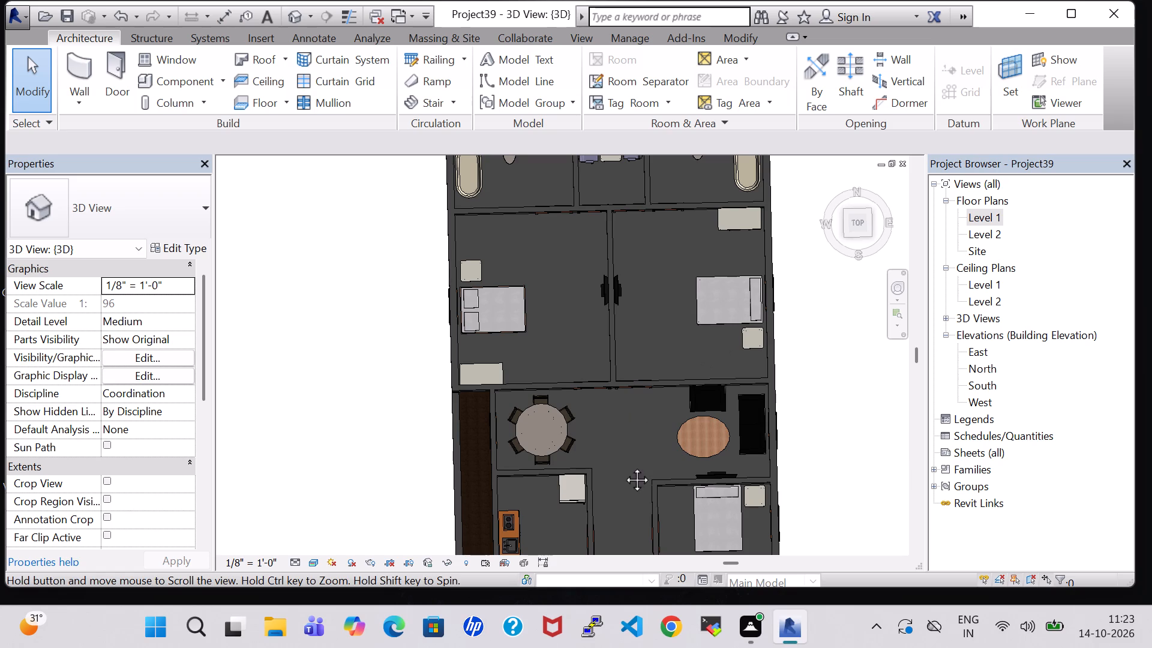
Return to the Level 1 floor plan and place a tagged room in the passage between the kitchen and guest room.
double_click(980, 212)
left_click(619, 62)
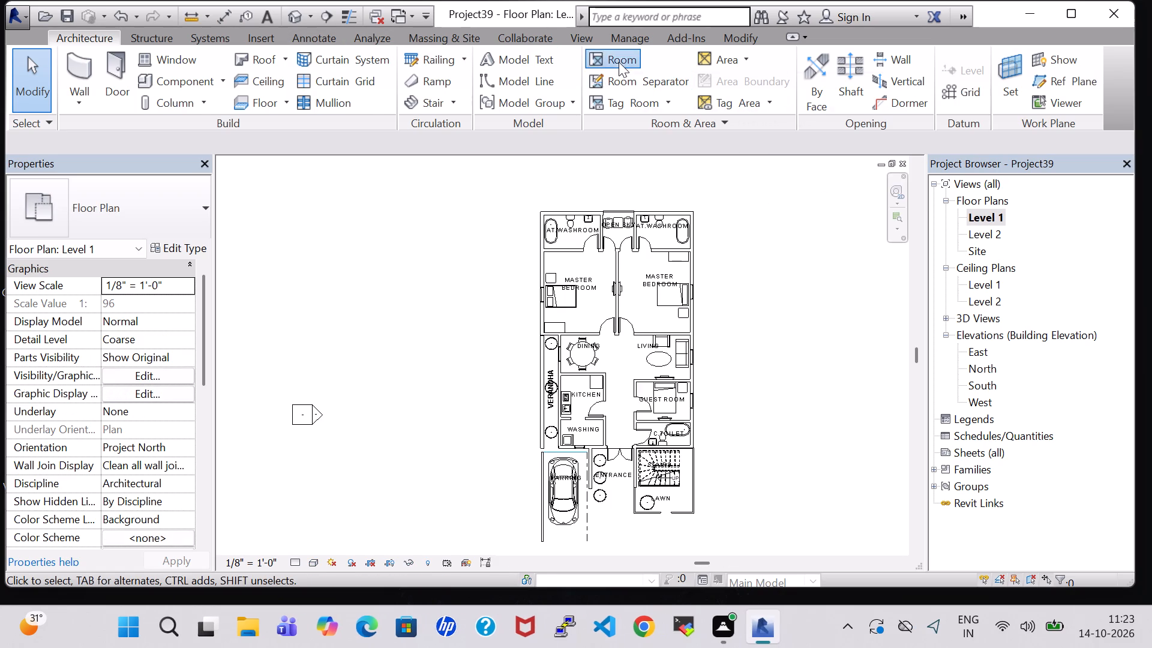
left_click(626, 405)
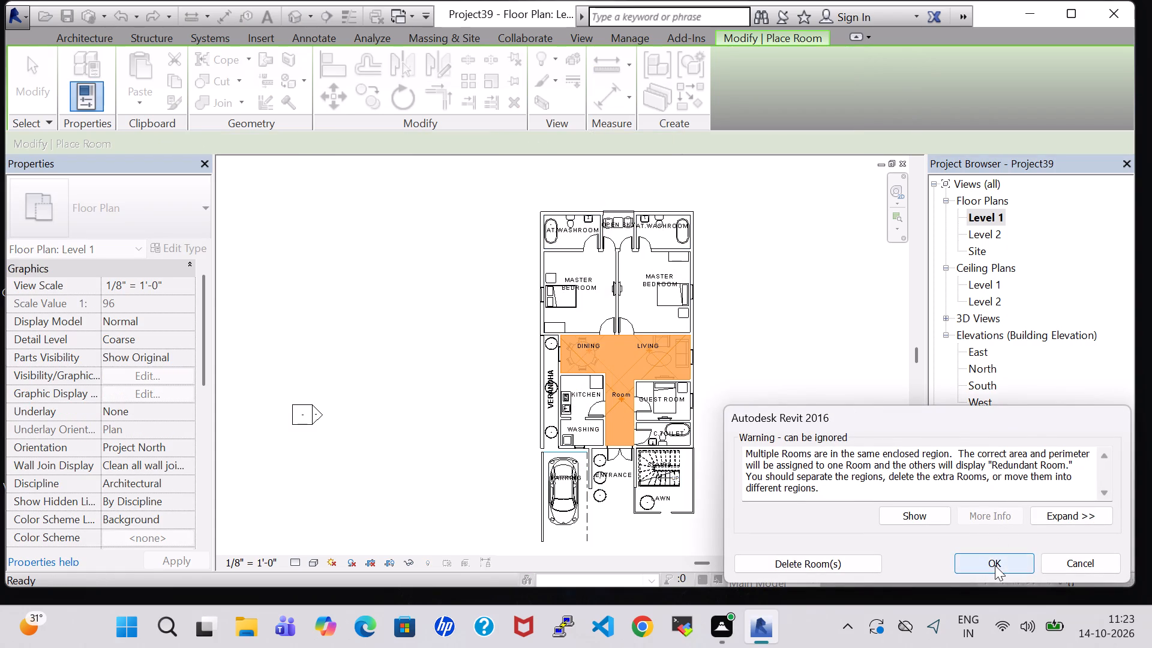
left_click(995, 565)
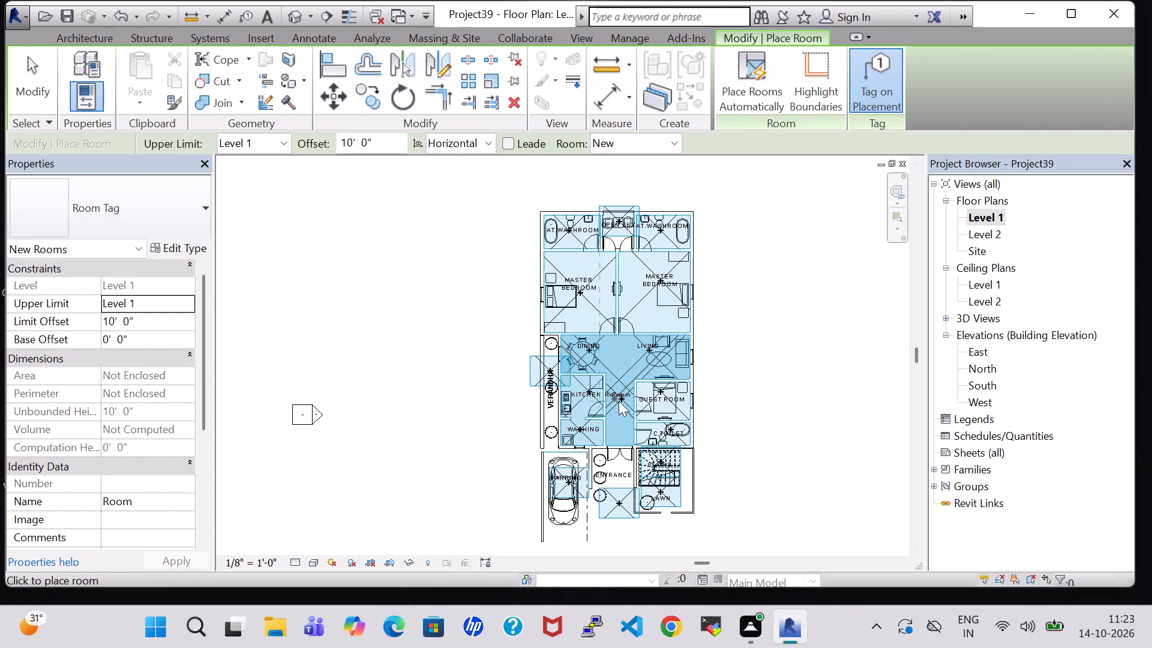
Rename the new room in the passage between the kitchen and guest room as FOYER.
key("Escape")
key("Escape")
double_click(619, 398)
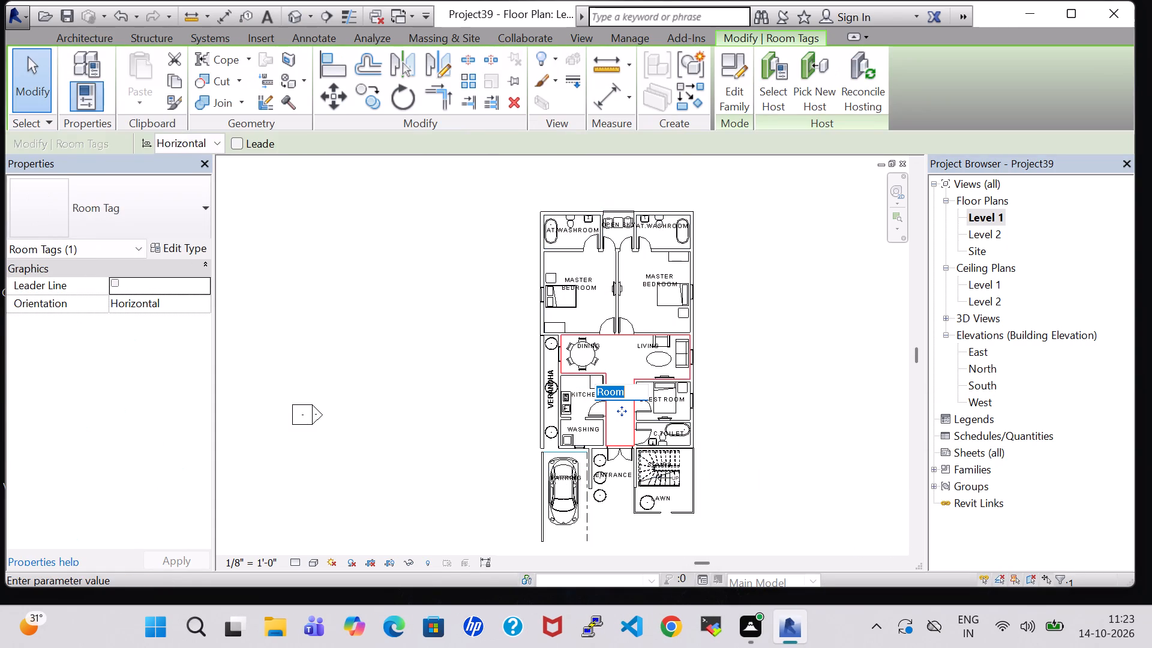
key("BackSpace")
type("foyer")
key("BackSpace")
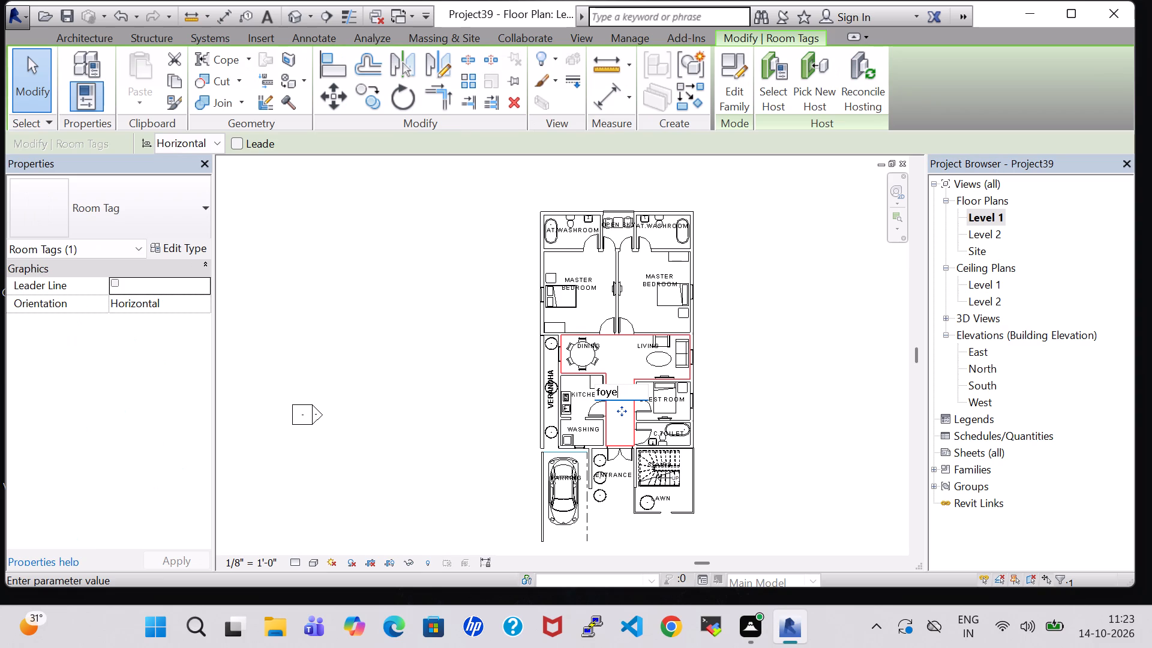
key("BackSpace")
key("BackSpace")
key("BackSpace")
key("BackSpace")
type("FOYER")
key("Return")
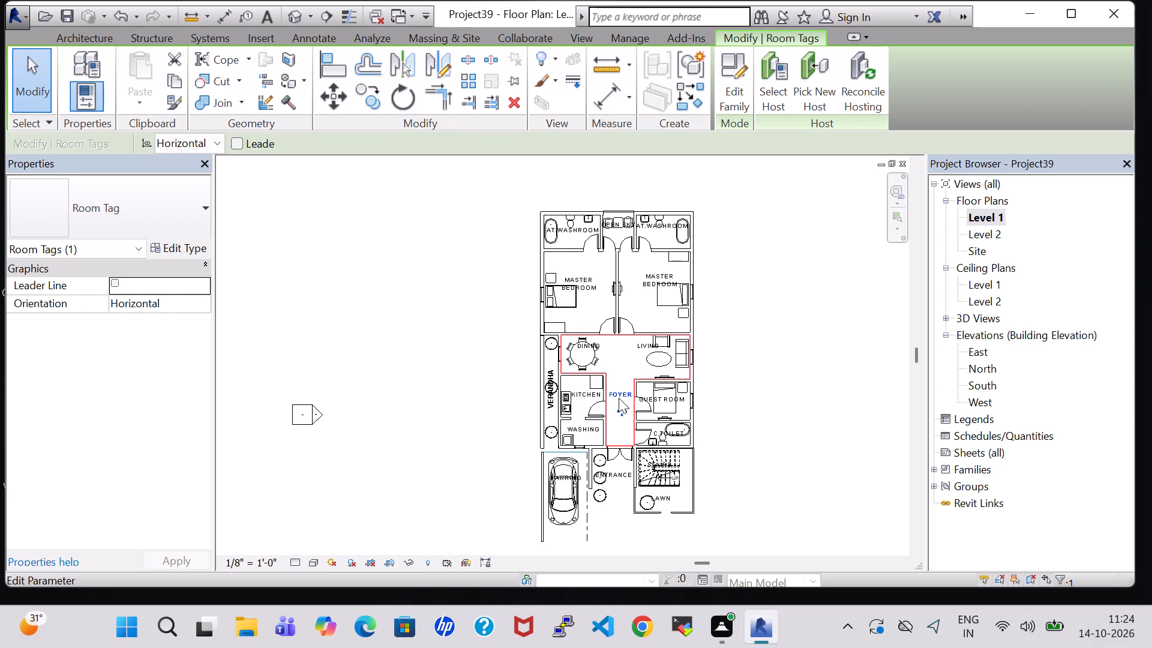
left_click(733, 389)
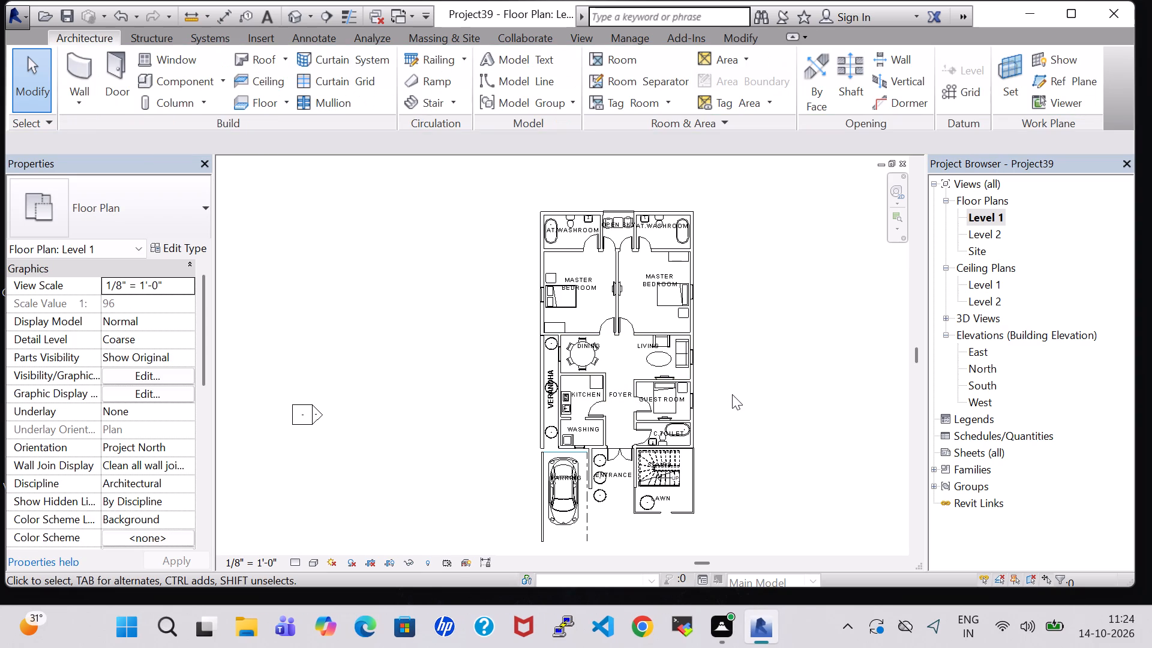
Review the tagged plan and examine the house in the 3D view from above and from the front.
middle_click_drag(806, 493, 792, 425)
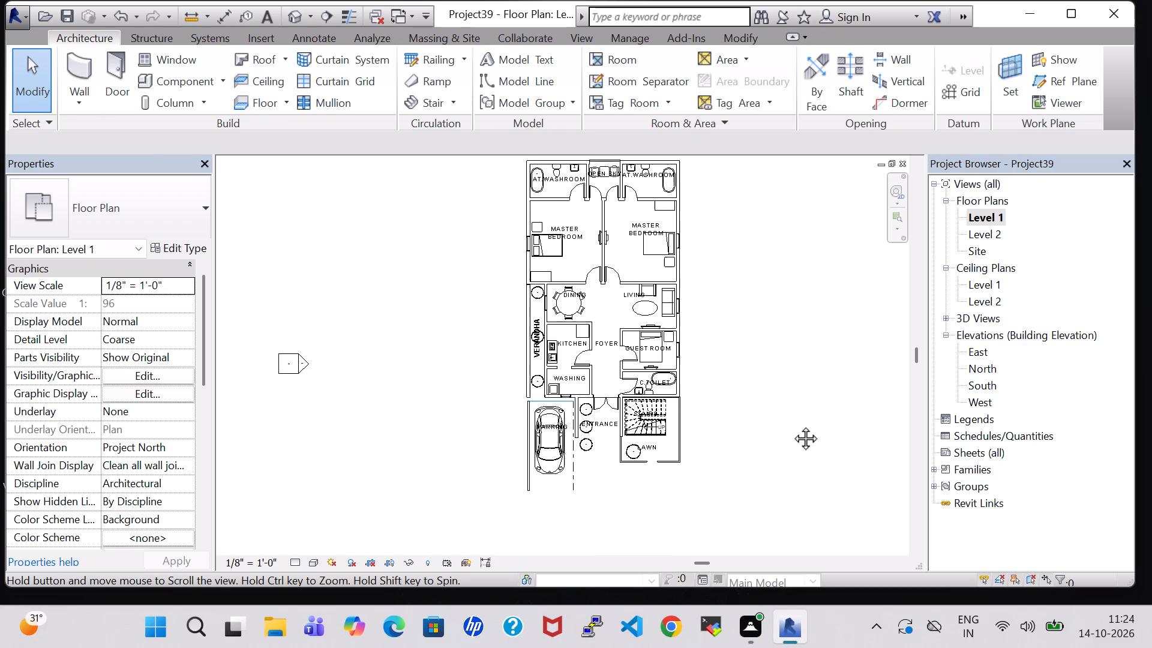
middle_click_drag(792, 425, 792, 416)
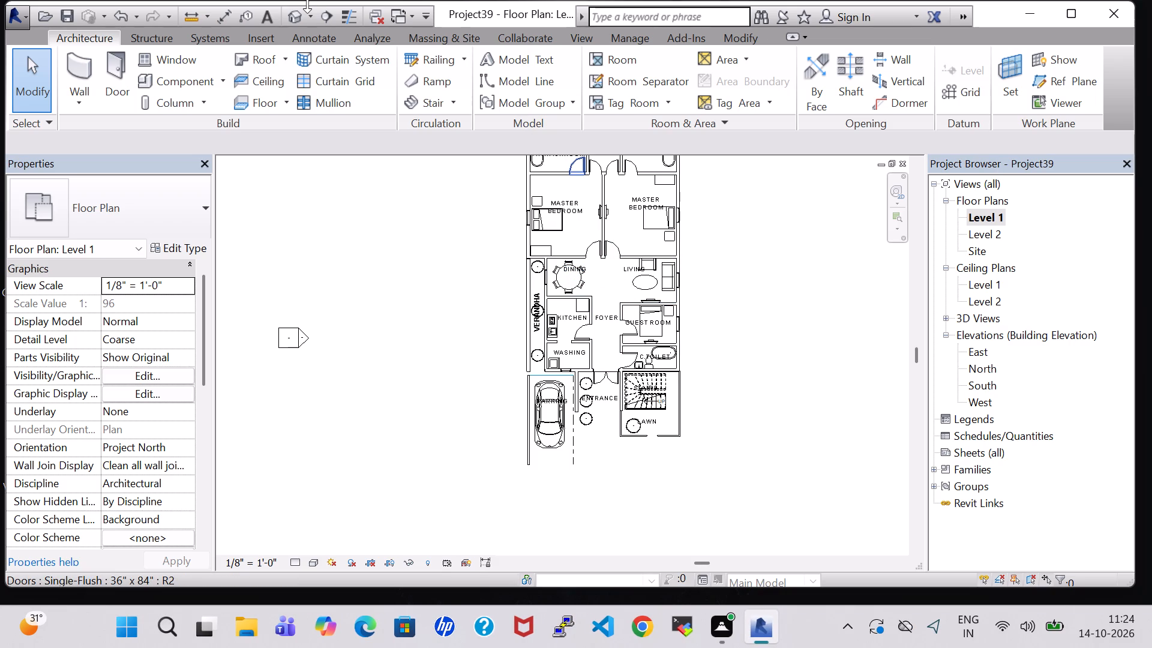
left_click(293, 22)
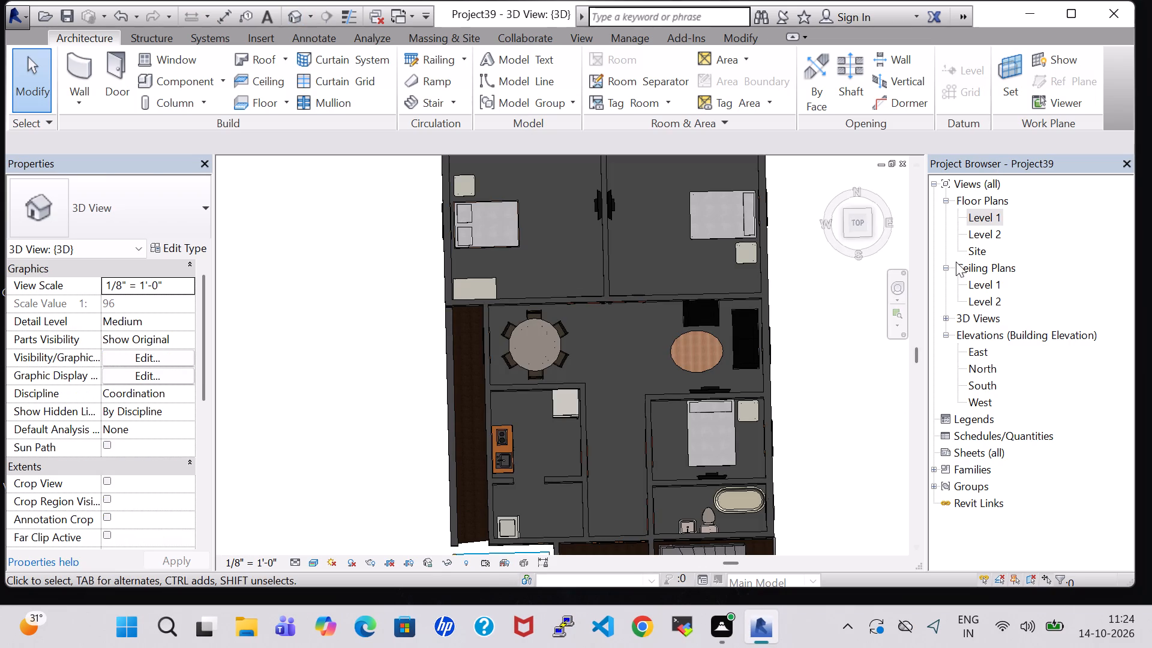
left_click(851, 254)
left_click(854, 253)
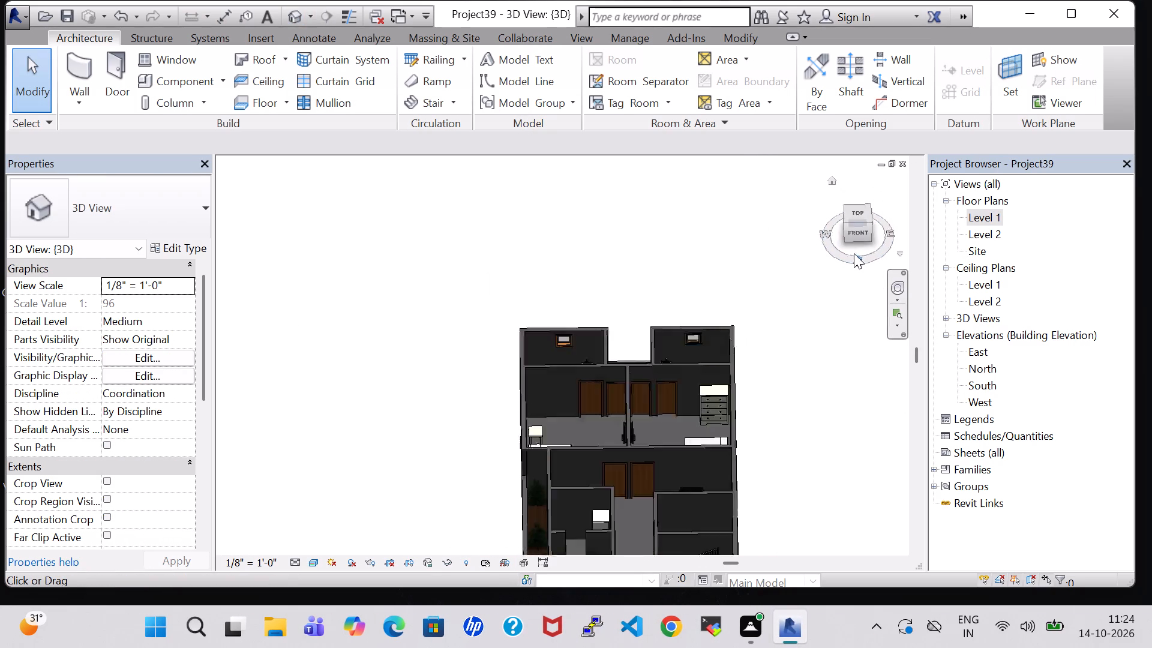
scroll(710, 435, "up", 6)
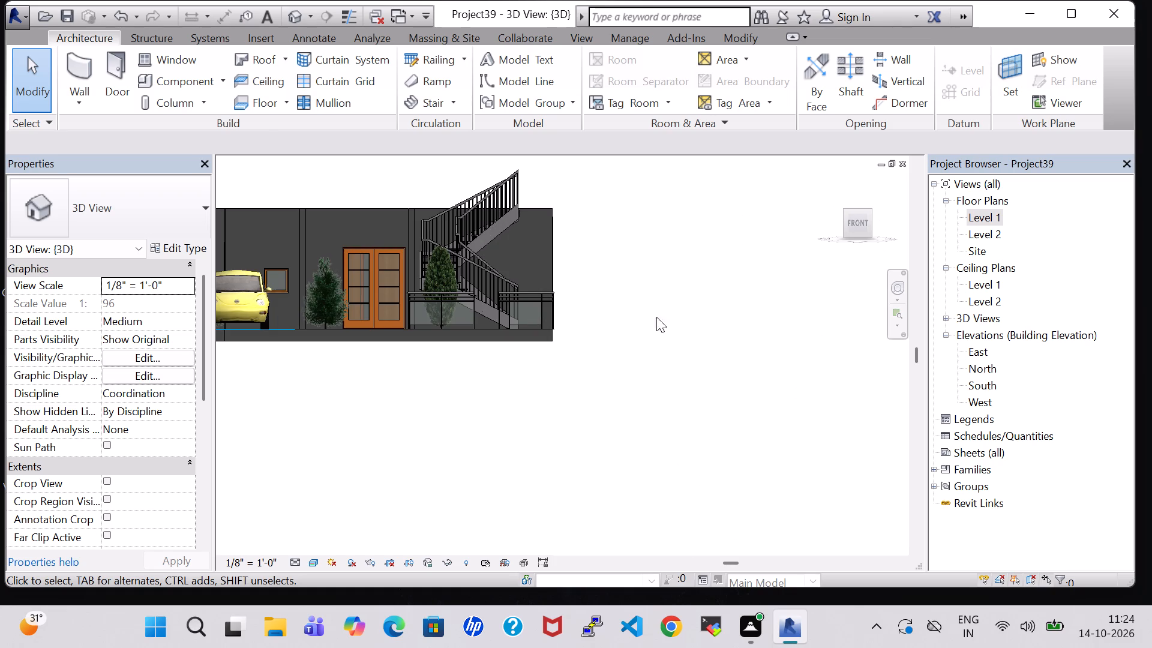
middle_click_drag(610, 244, 633, 290, "shift")
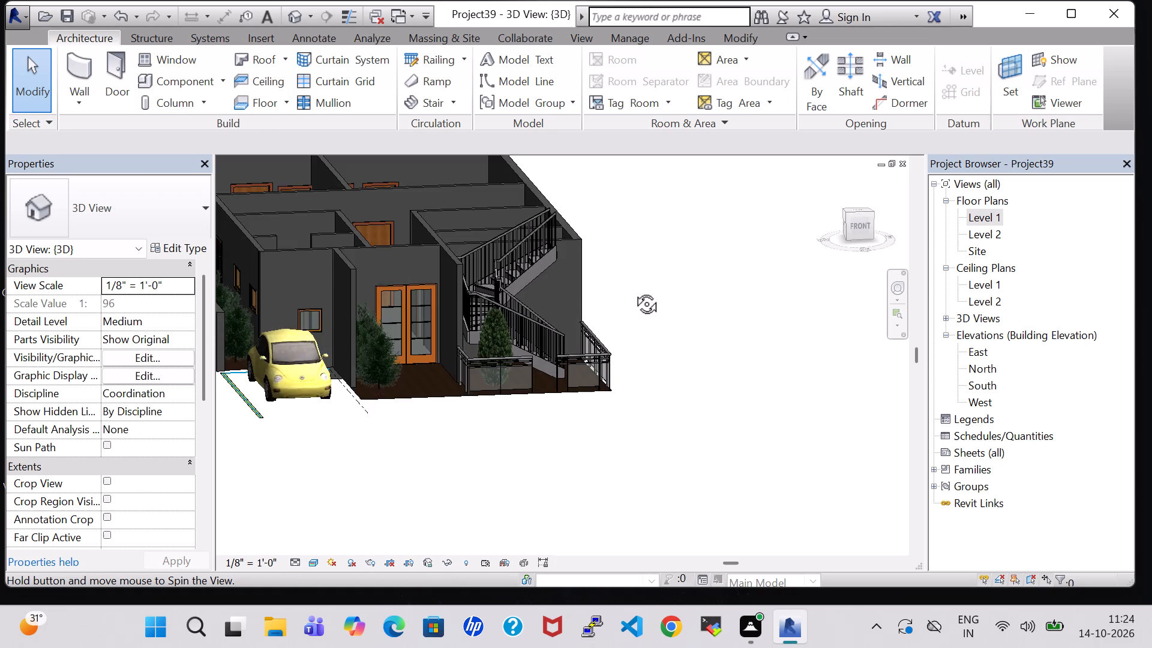
middle_click_drag(633, 290, 618, 307, "shift")
middle_click_drag(615, 325, 609, 283)
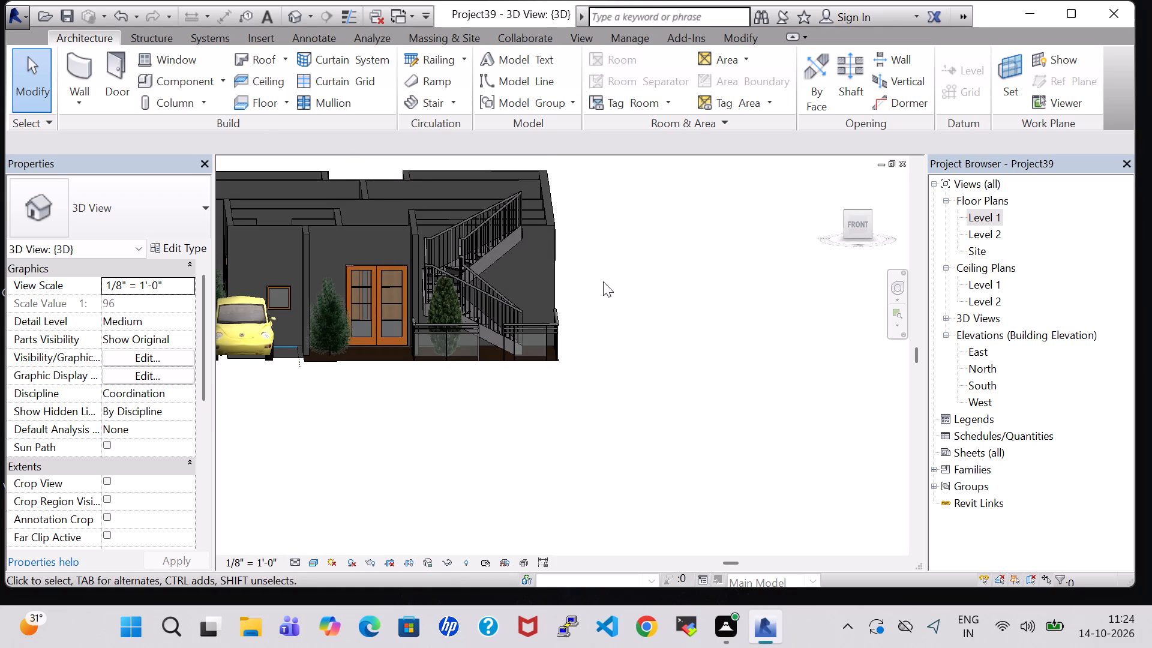
middle_click(603, 281)
middle_click(590, 279)
middle_click_drag(590, 279, 595, 280)
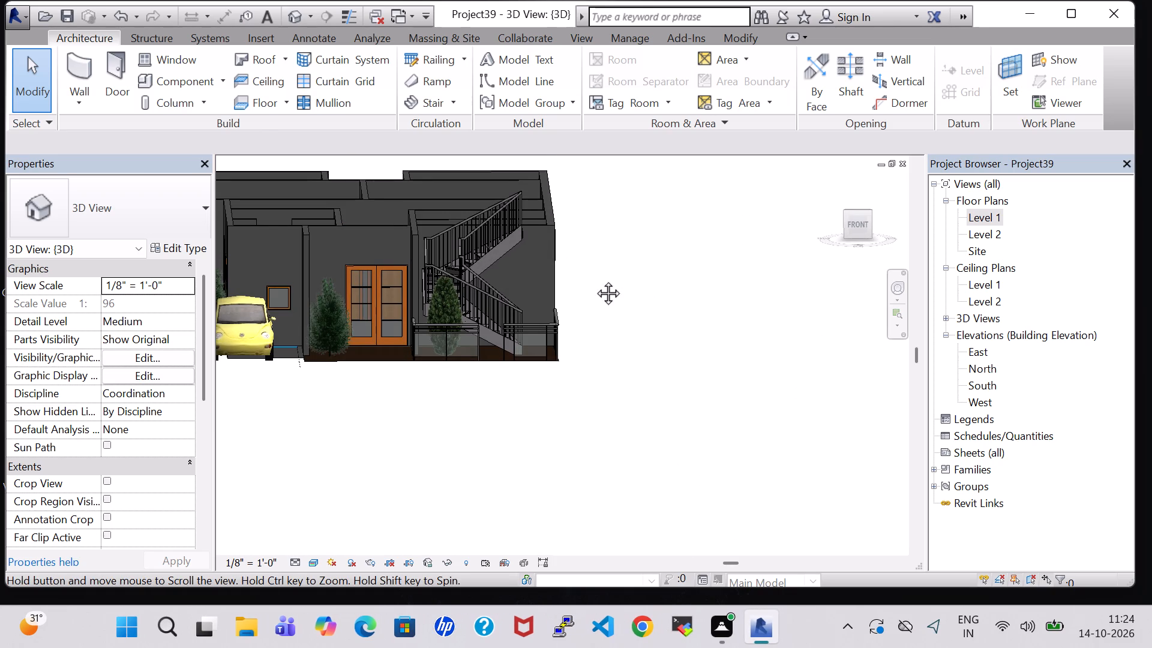
middle_click_drag(595, 280, 639, 336)
middle_click(643, 341)
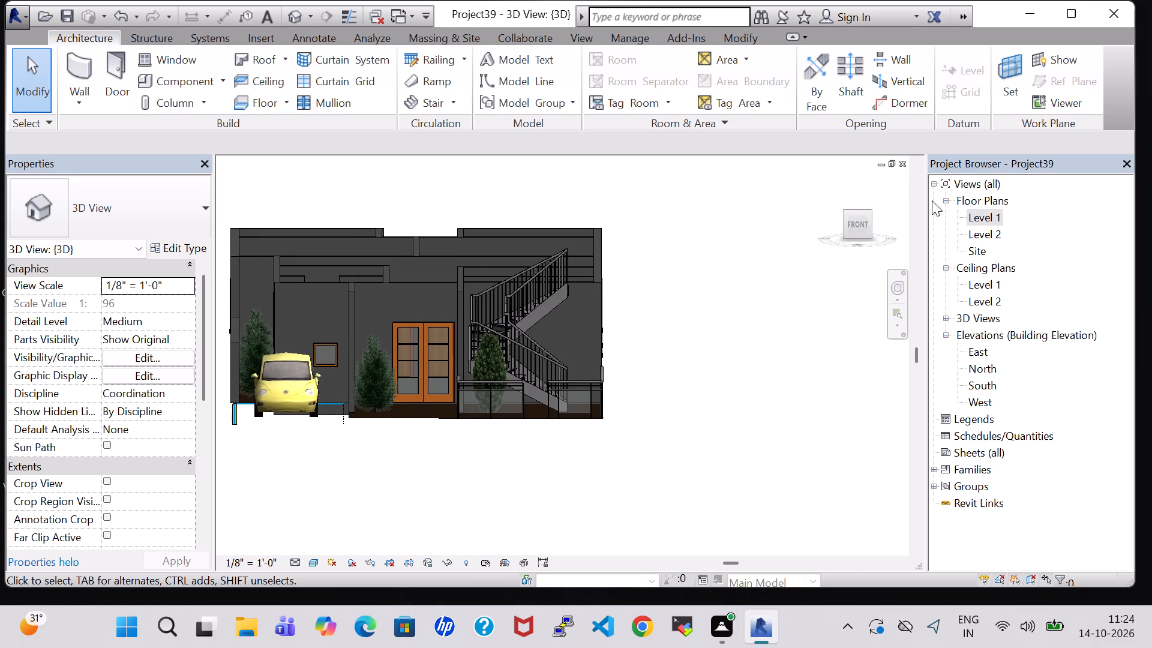
From the Level 1 plan, start a footprint roof on Level 2 without defined slope and draw its 30' 8" boundary behind the washrooms.
double_click(985, 218)
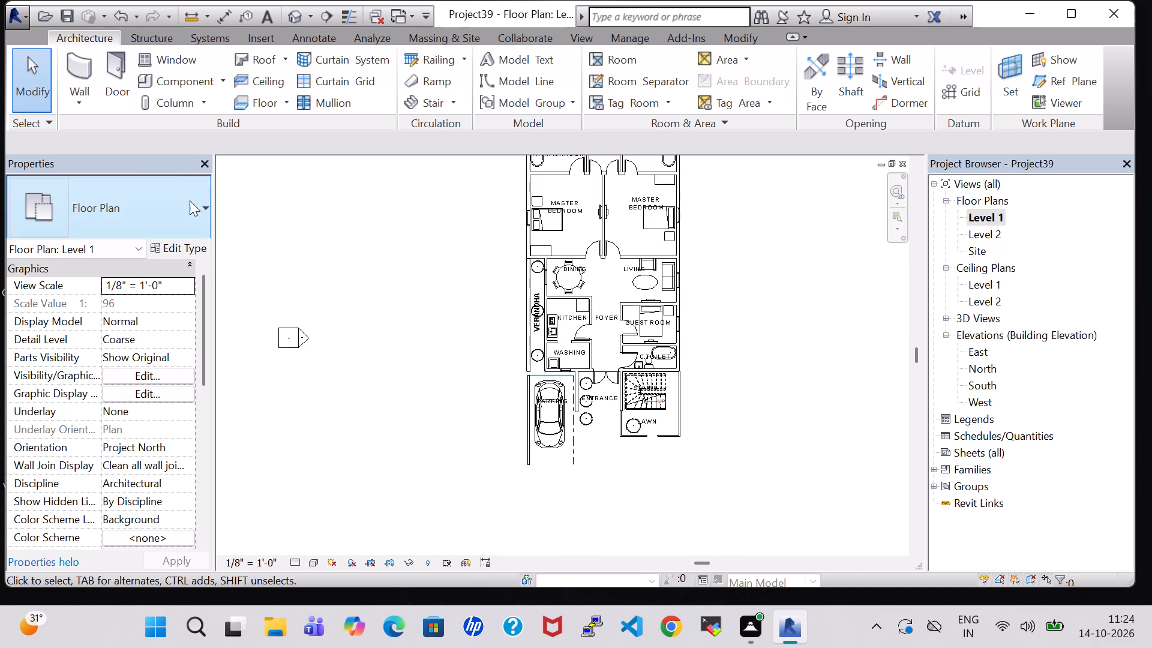
left_click(255, 62)
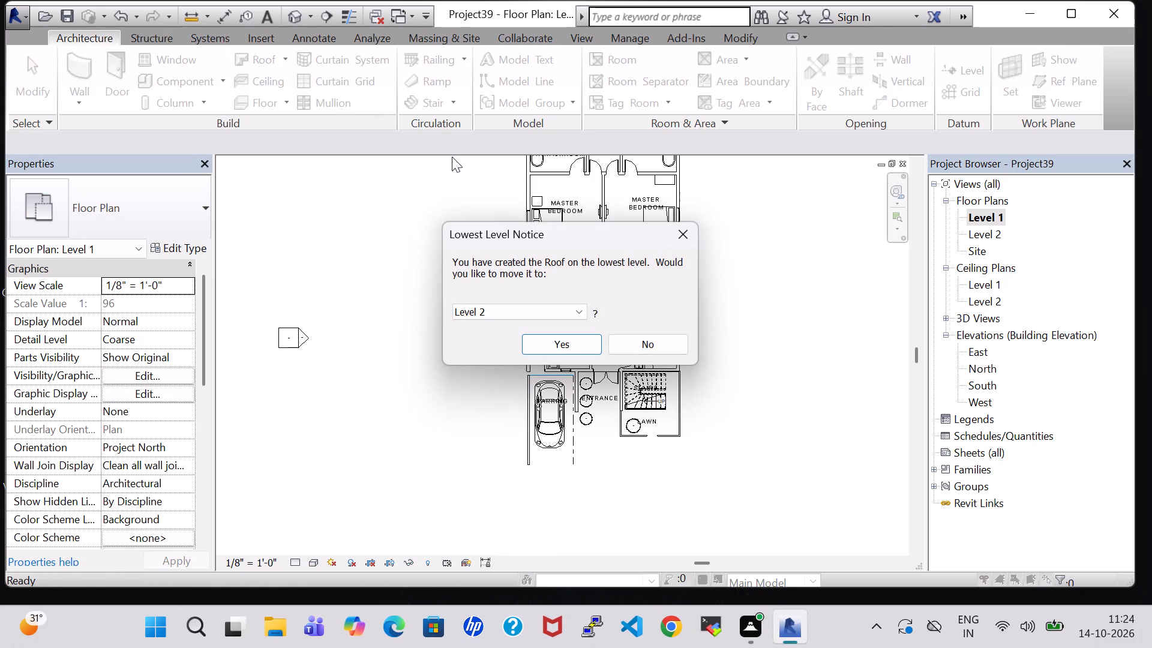
left_click(562, 341)
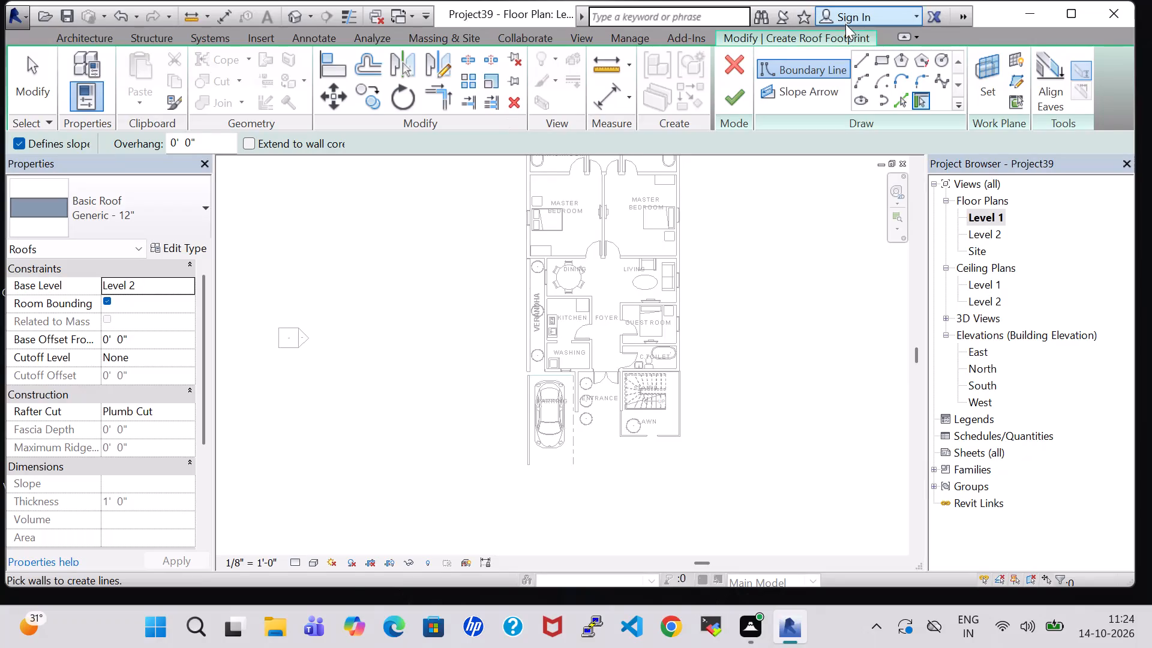
left_click(865, 56)
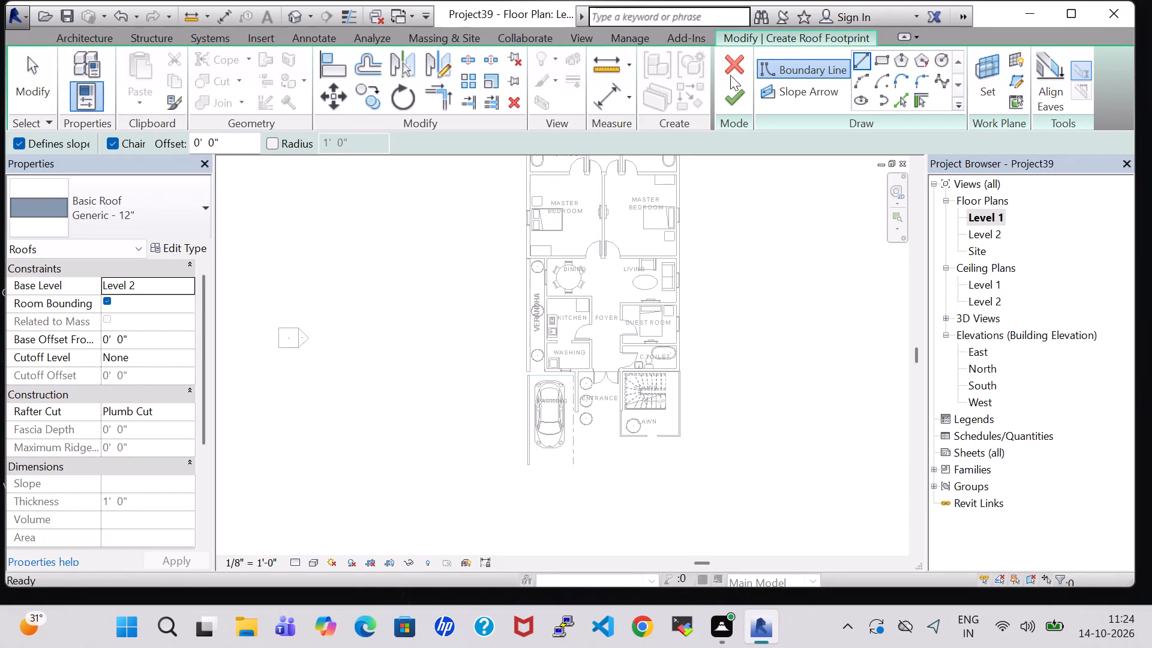
left_click(20, 145)
middle_click_drag(342, 204, 307, 305)
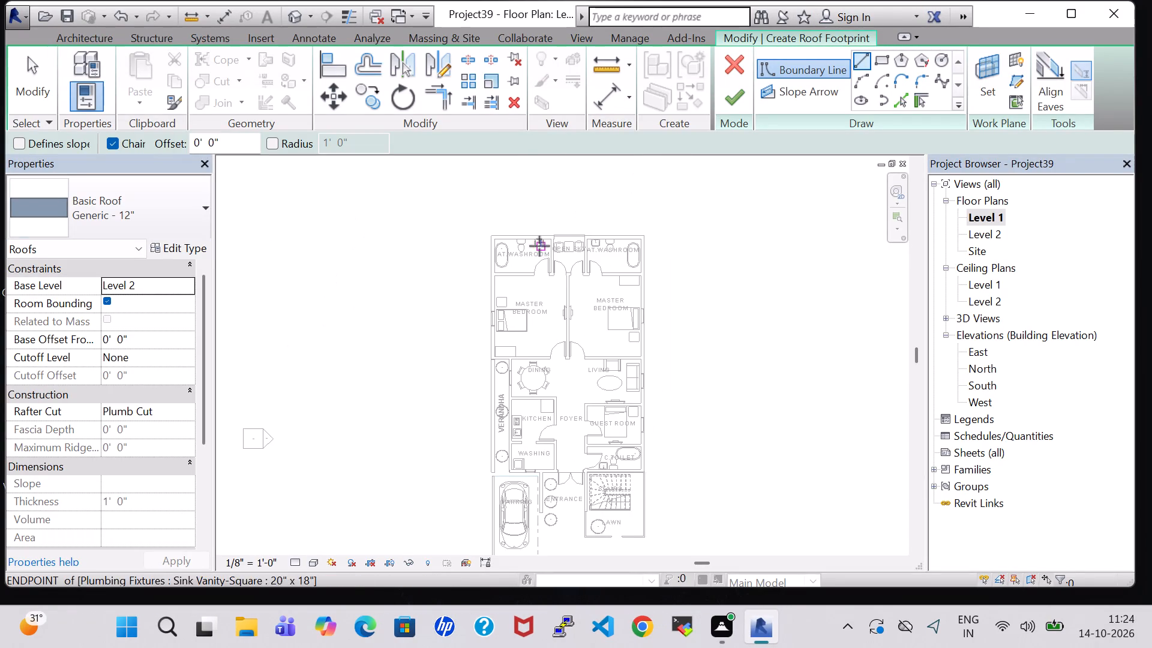
scroll(491, 239, "up", 6)
left_click(492, 232)
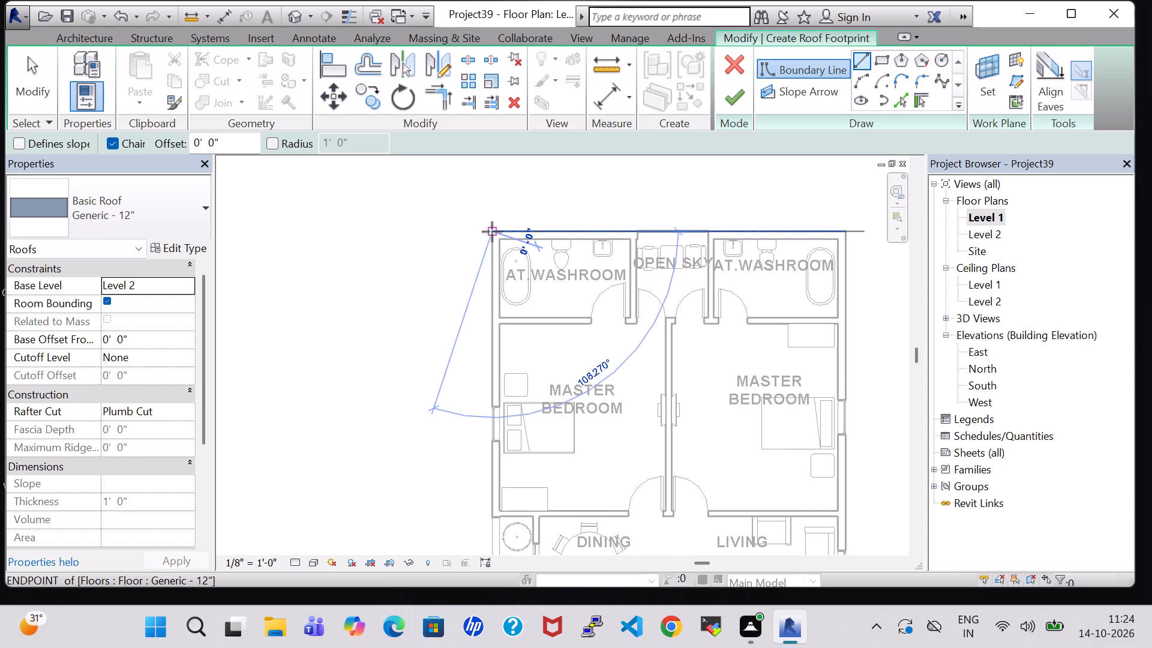
left_click(846, 229)
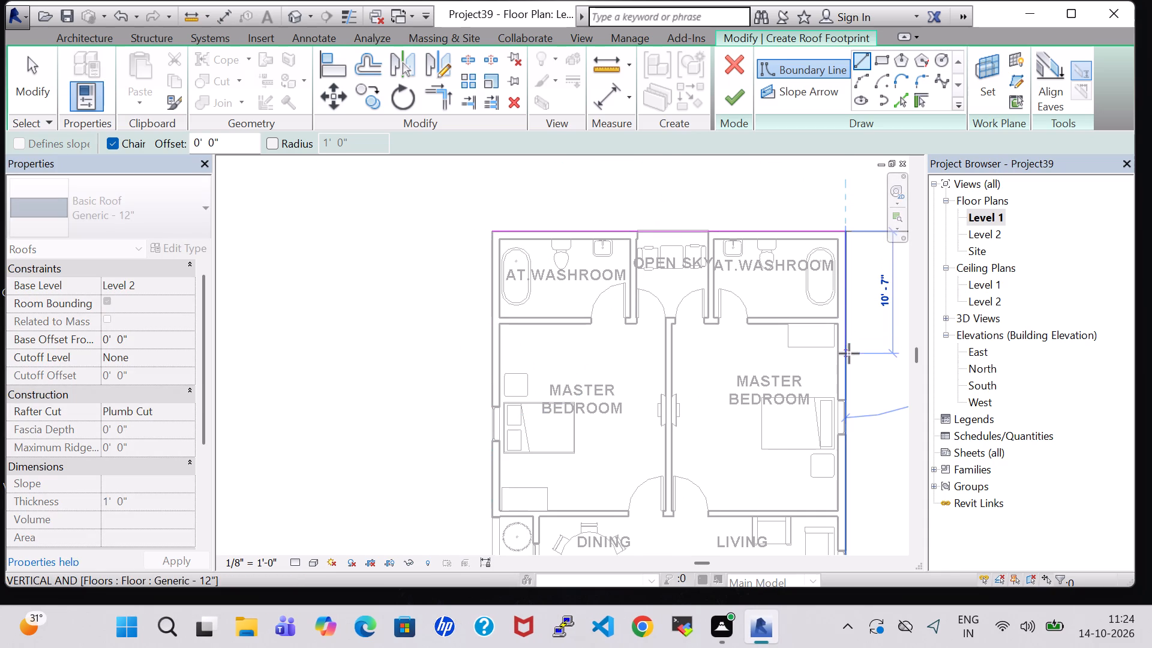
Continue the roof boundary along the east wall, around the stairs, 8' 6" across the entrance doorway, and 8' 2" along the parking wall.
middle_click_drag(849, 353, 782, 241)
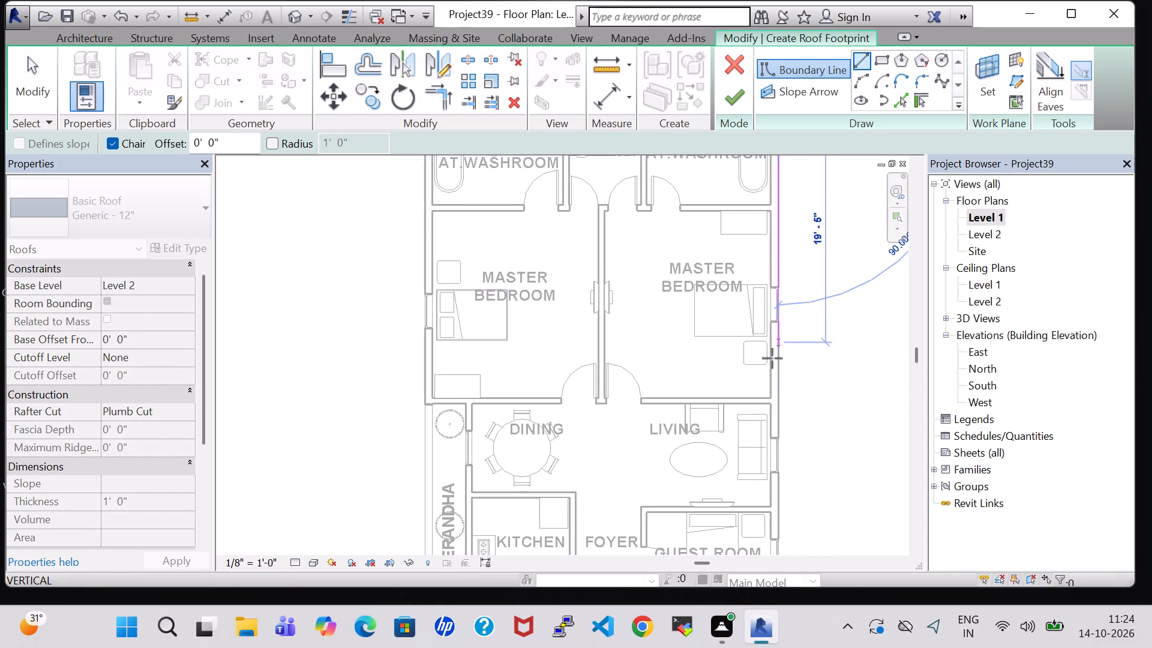
middle_click_drag(779, 400, 766, 225)
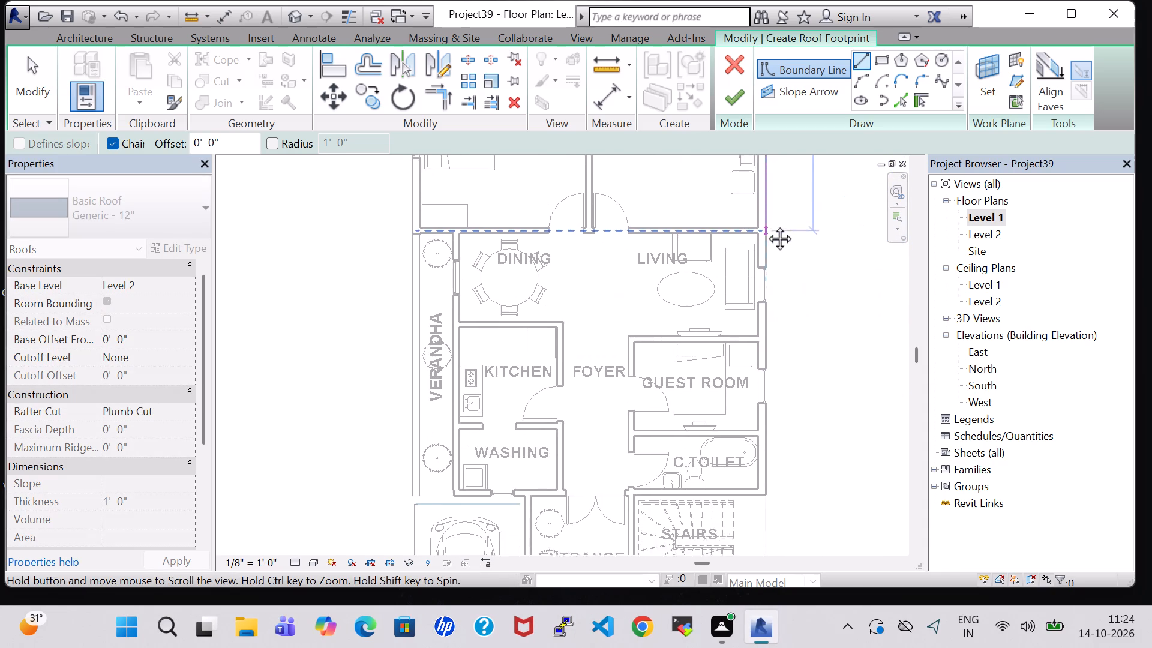
middle_click_drag(766, 225, 766, 220)
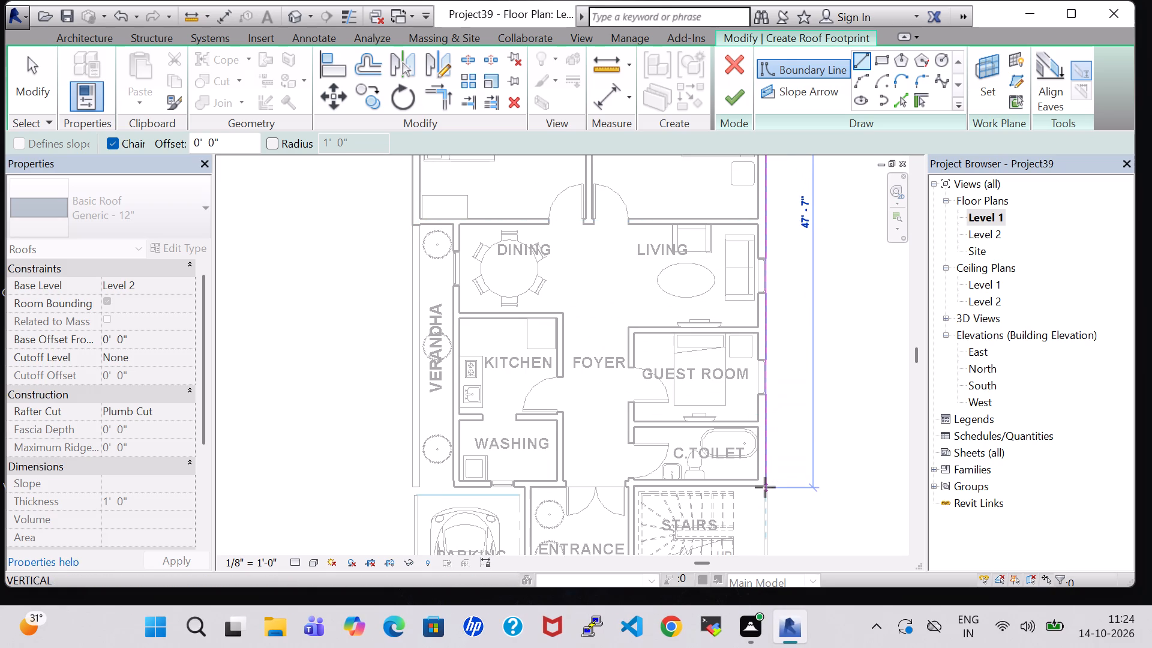
middle_click_drag(765, 487, 763, 357)
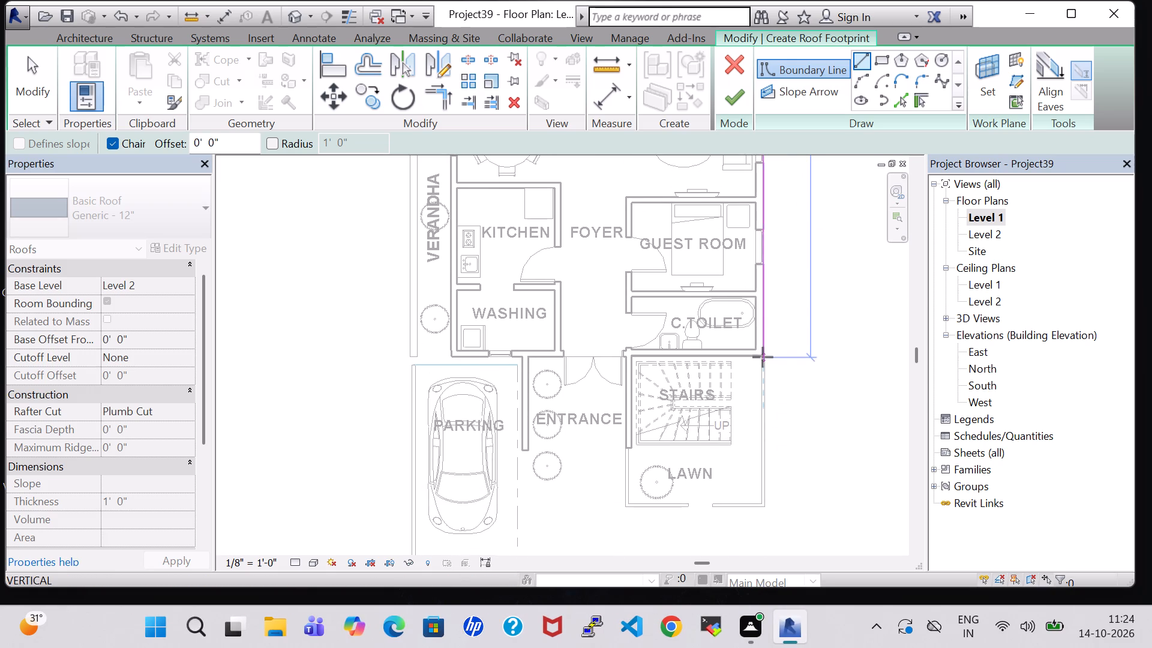
left_click(764, 444)
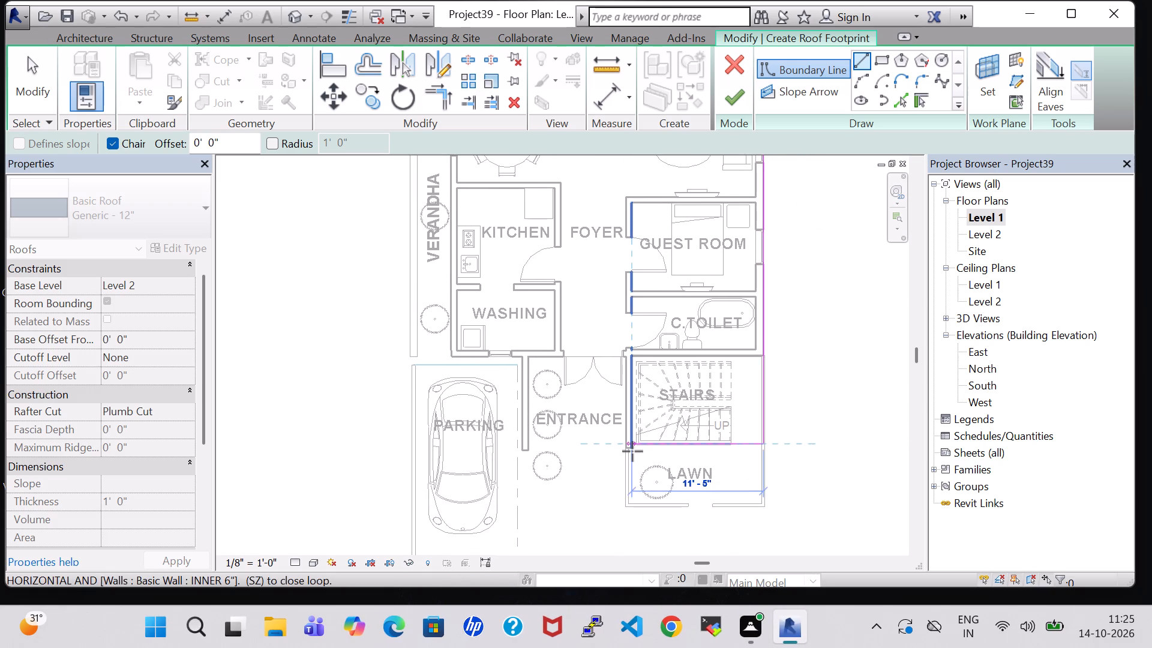
left_click(626, 451)
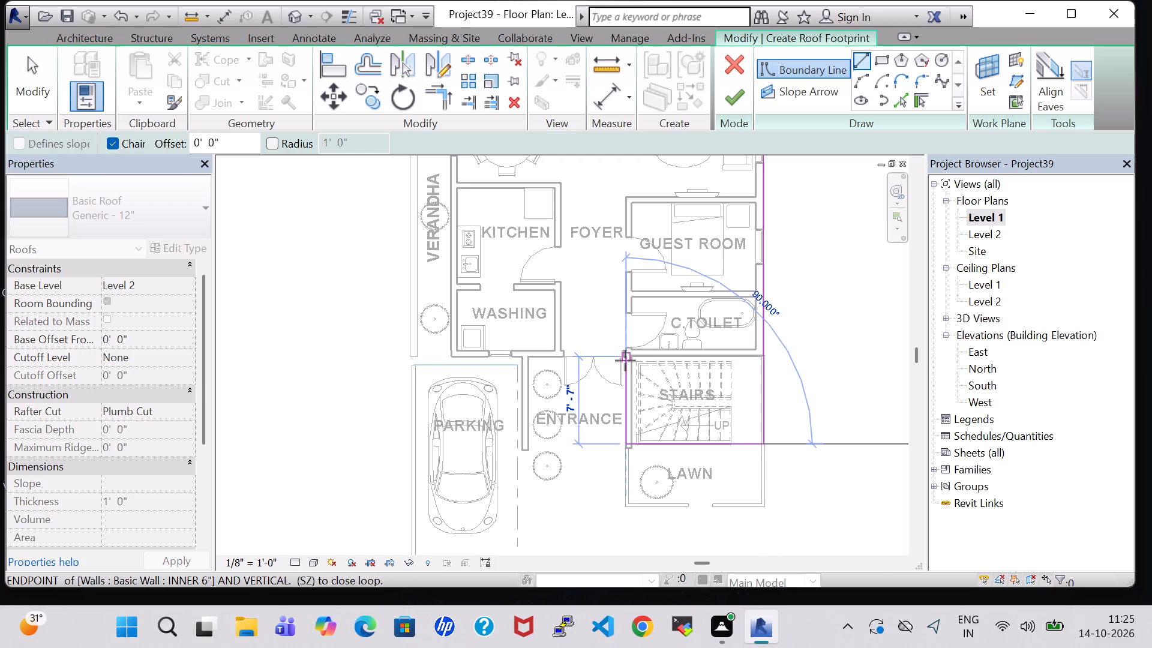
left_click(625, 361)
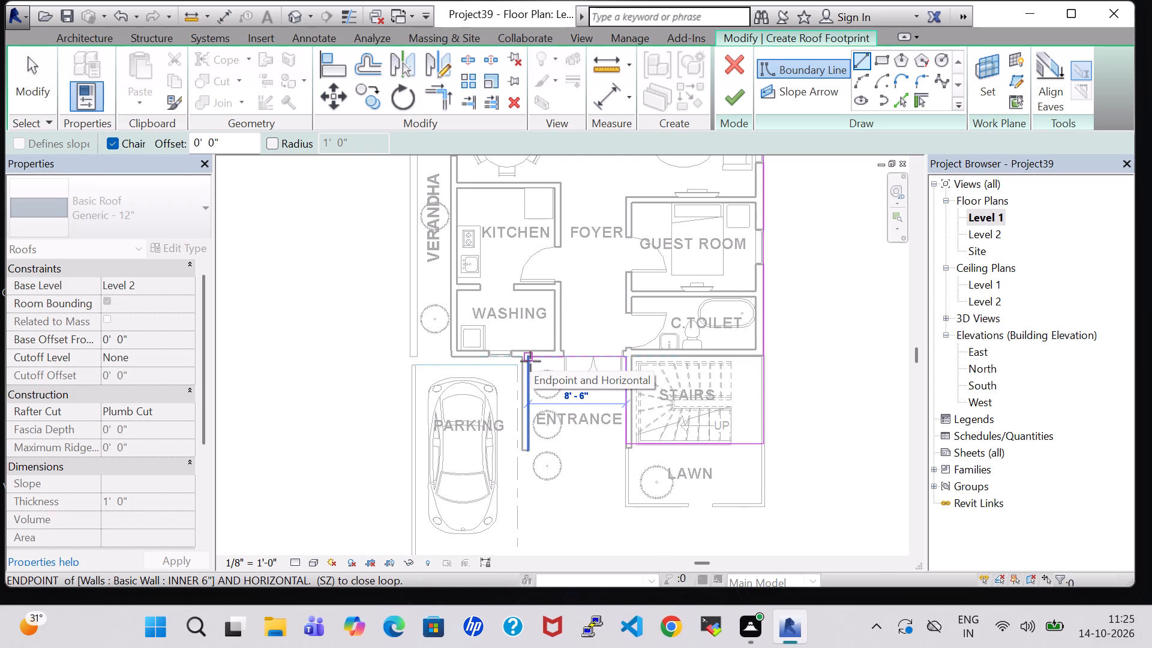
left_click(530, 361)
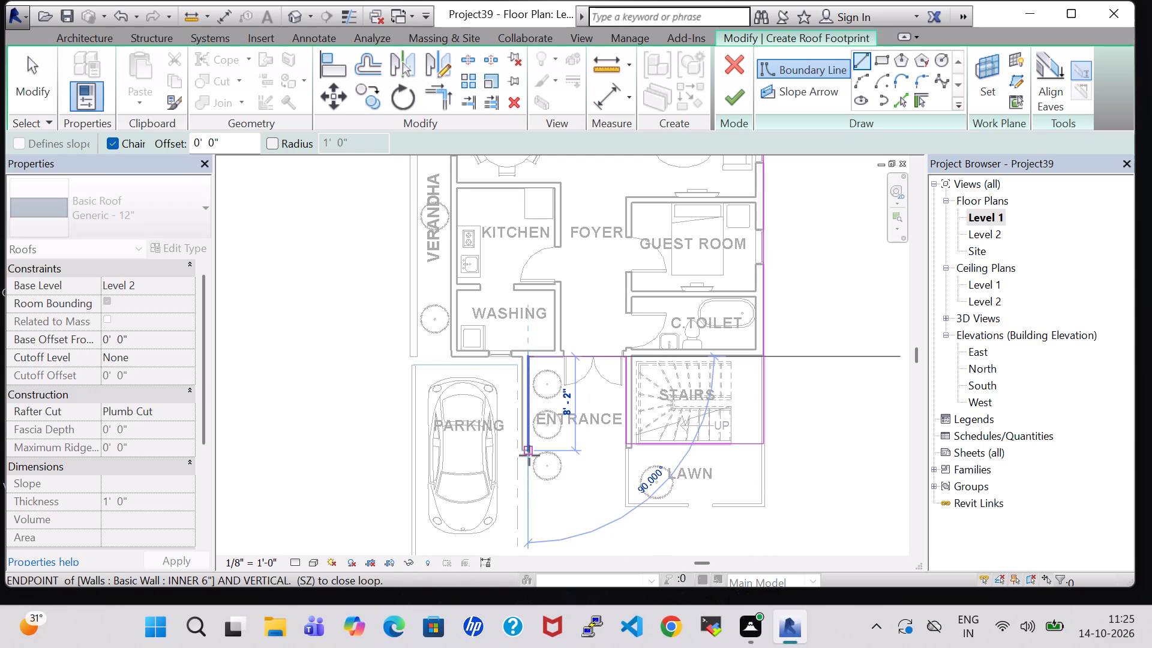
left_click(529, 455)
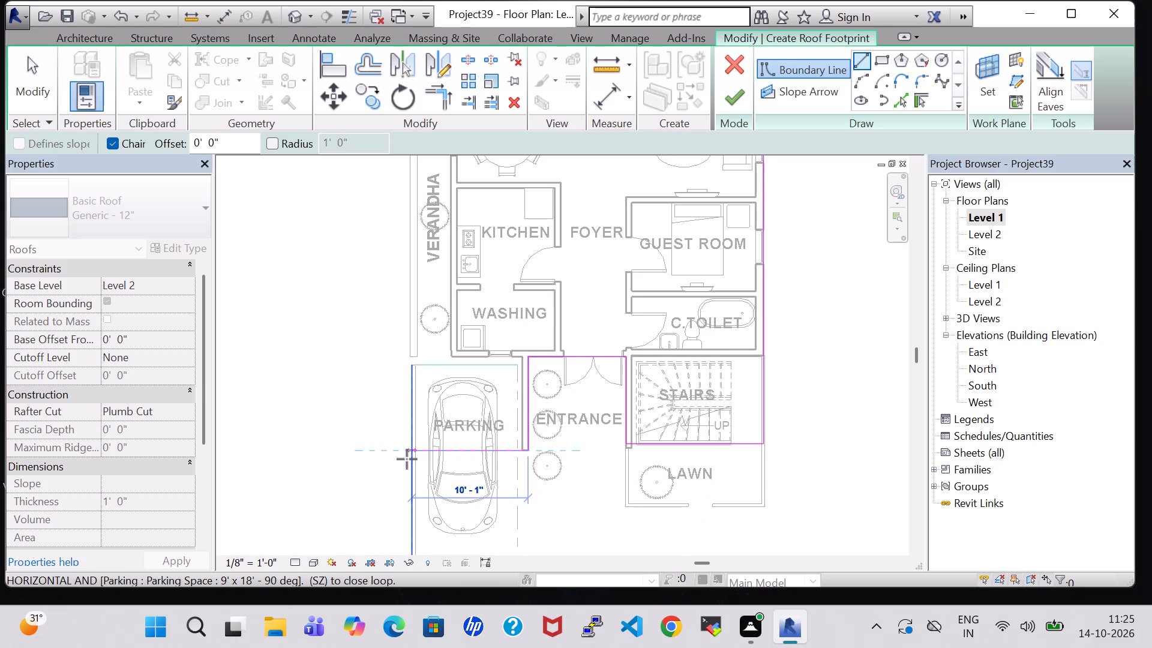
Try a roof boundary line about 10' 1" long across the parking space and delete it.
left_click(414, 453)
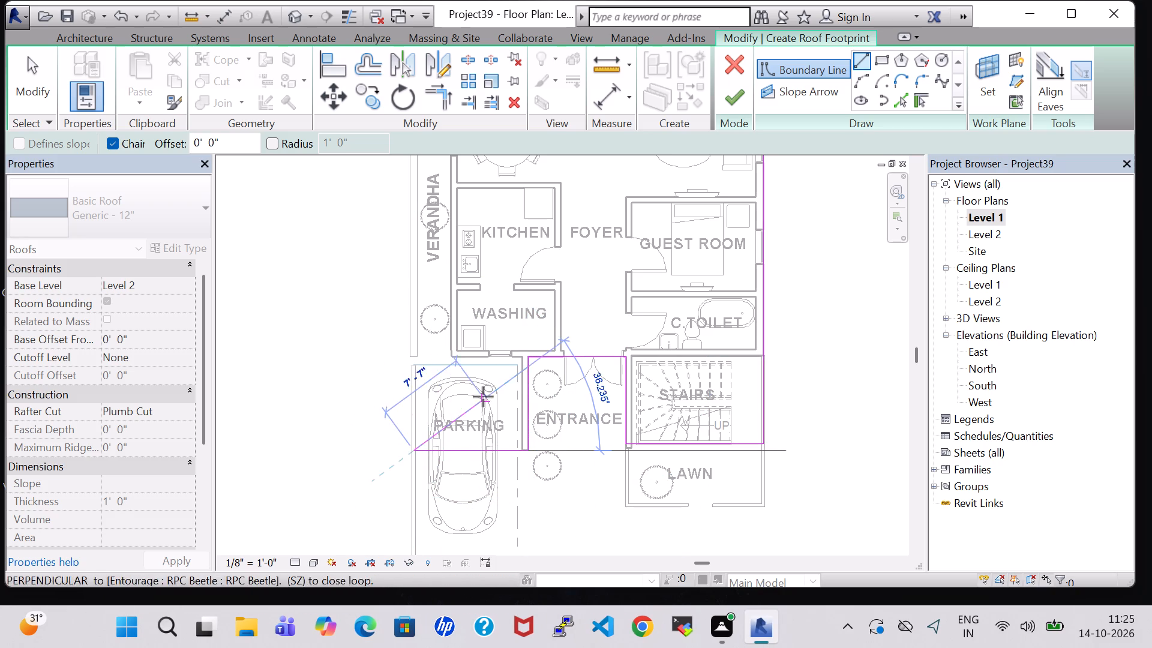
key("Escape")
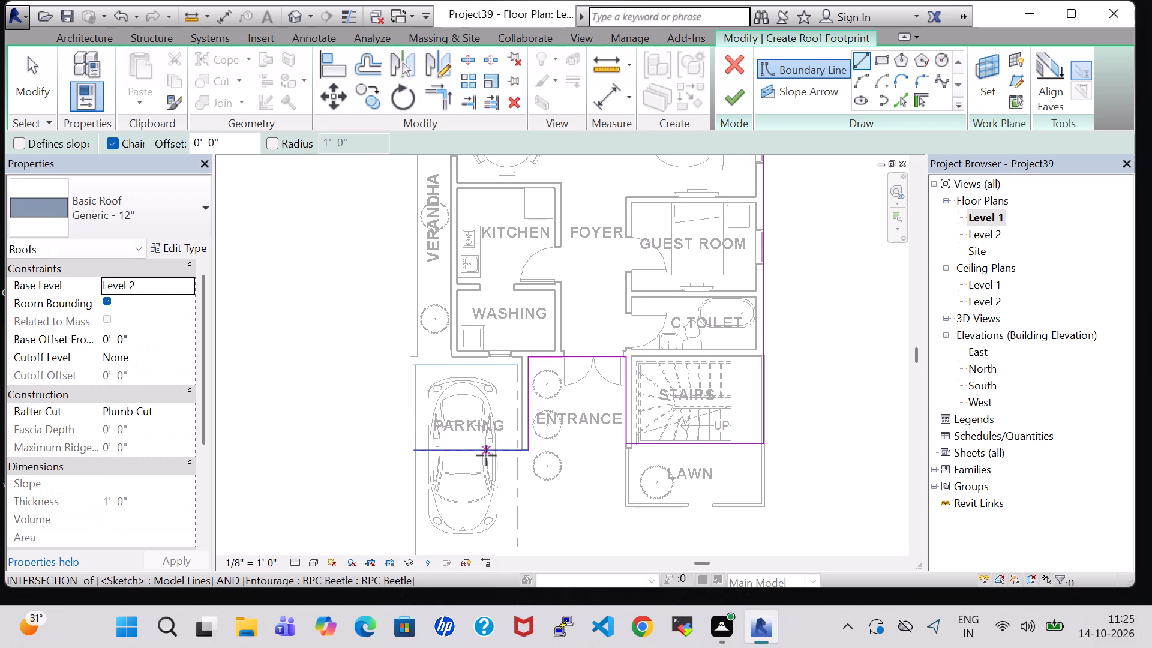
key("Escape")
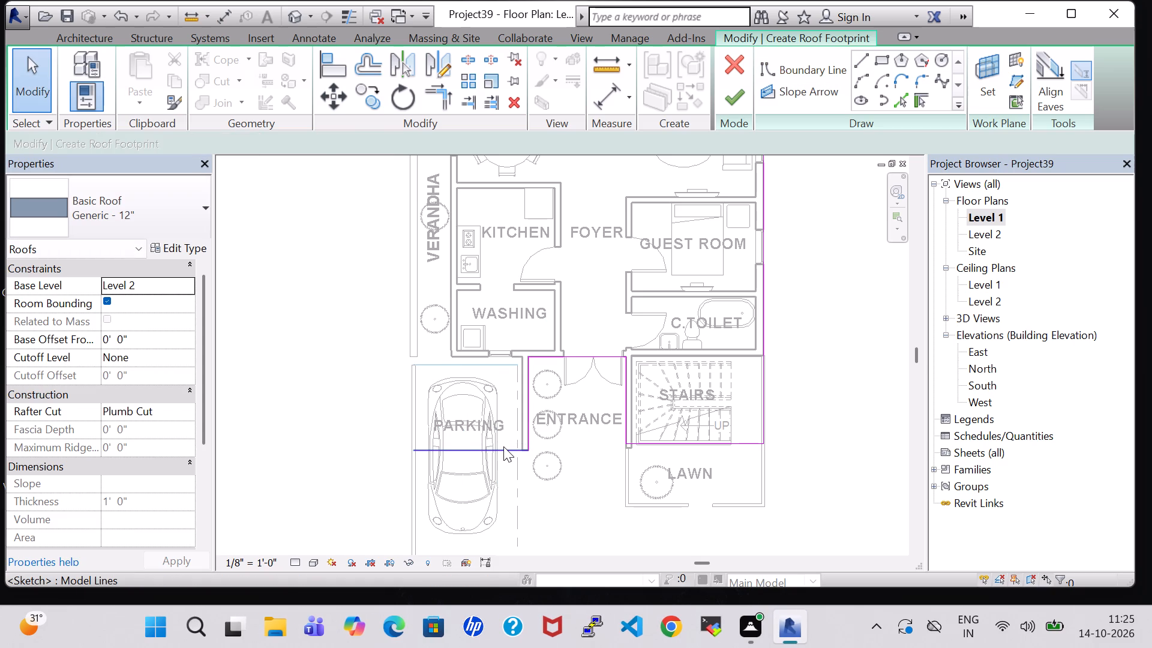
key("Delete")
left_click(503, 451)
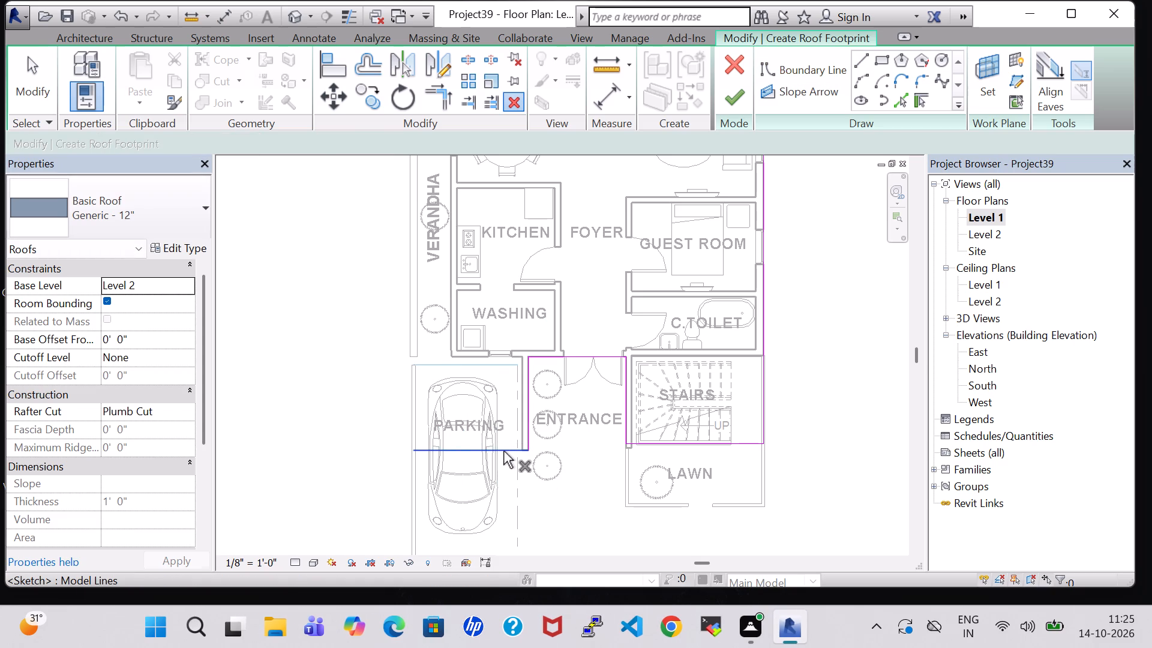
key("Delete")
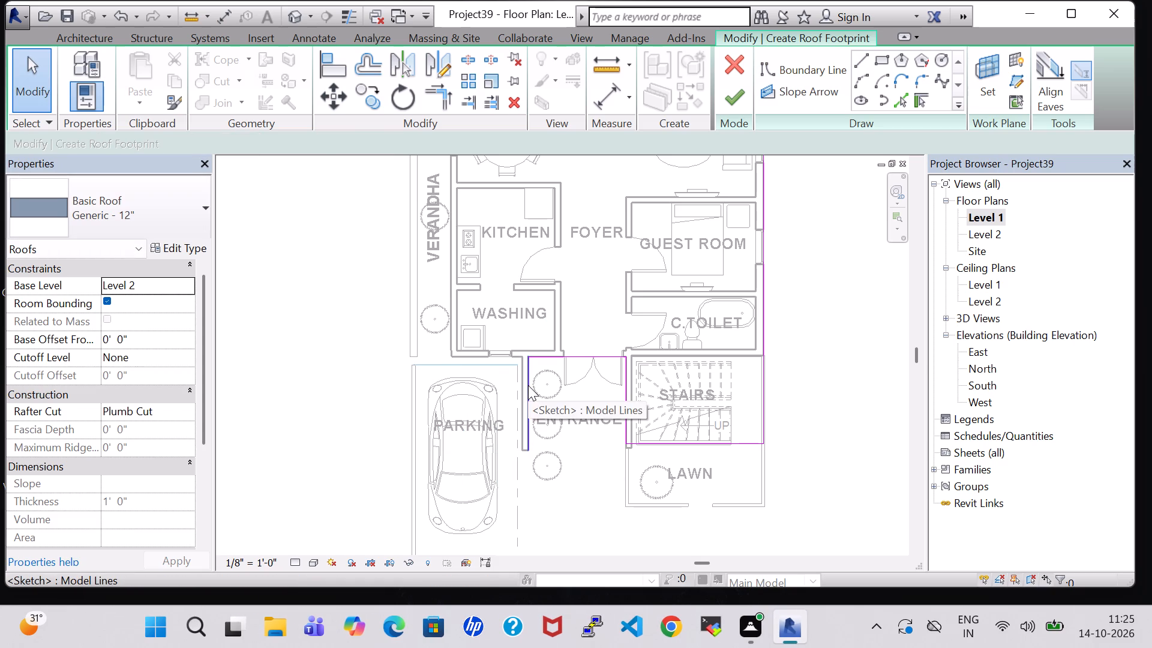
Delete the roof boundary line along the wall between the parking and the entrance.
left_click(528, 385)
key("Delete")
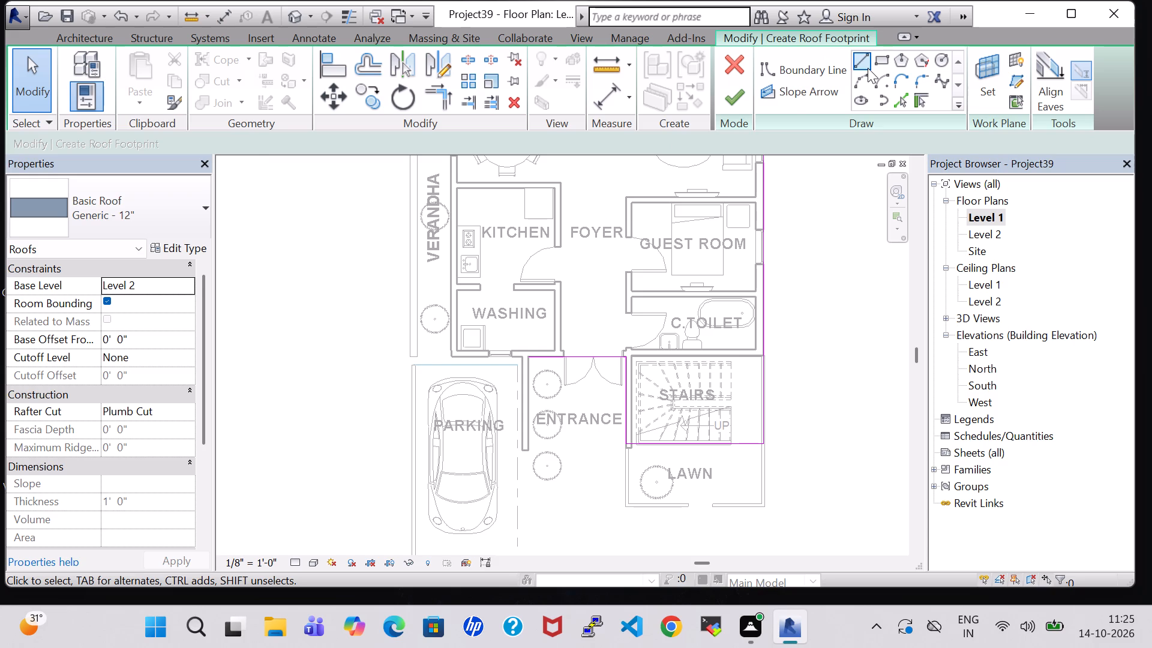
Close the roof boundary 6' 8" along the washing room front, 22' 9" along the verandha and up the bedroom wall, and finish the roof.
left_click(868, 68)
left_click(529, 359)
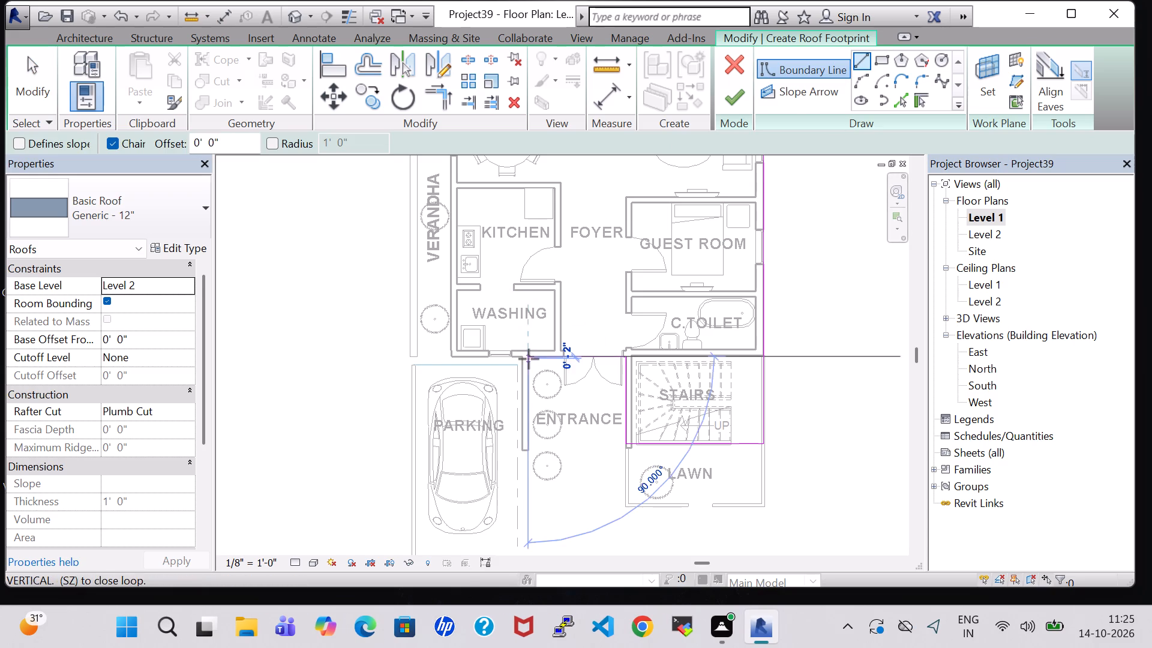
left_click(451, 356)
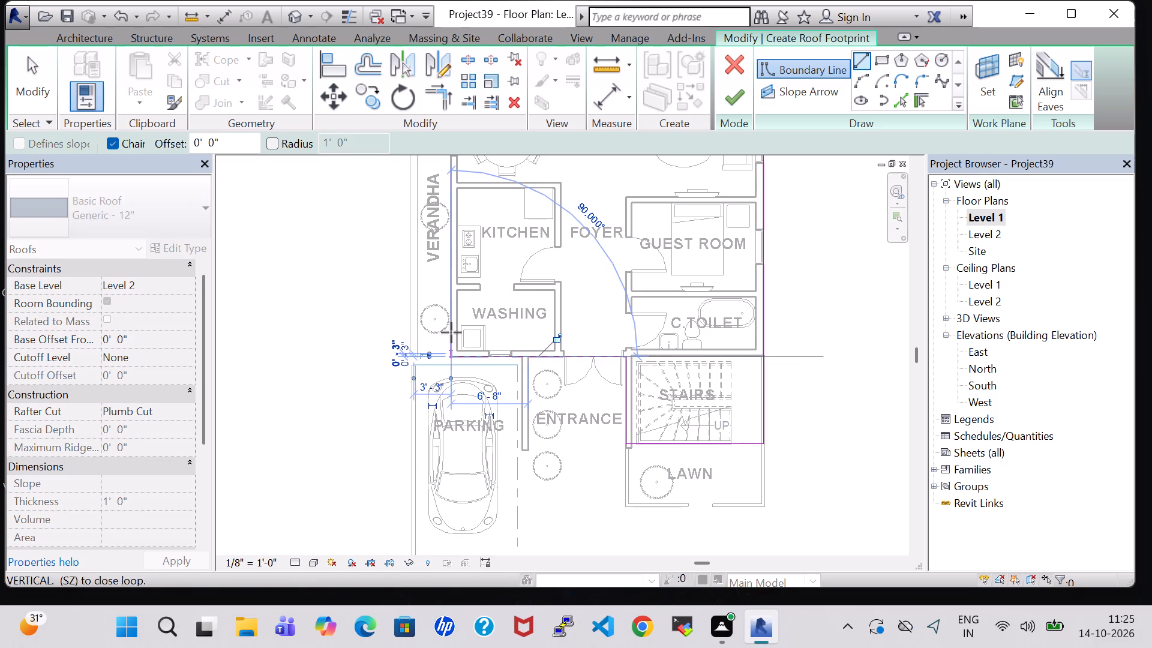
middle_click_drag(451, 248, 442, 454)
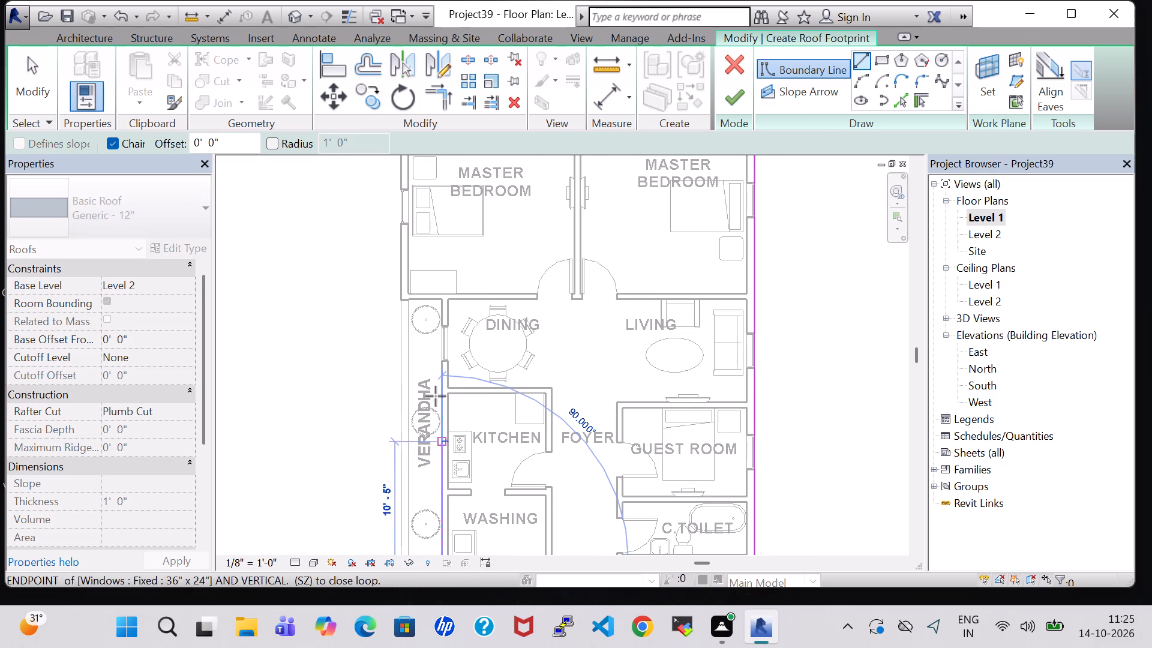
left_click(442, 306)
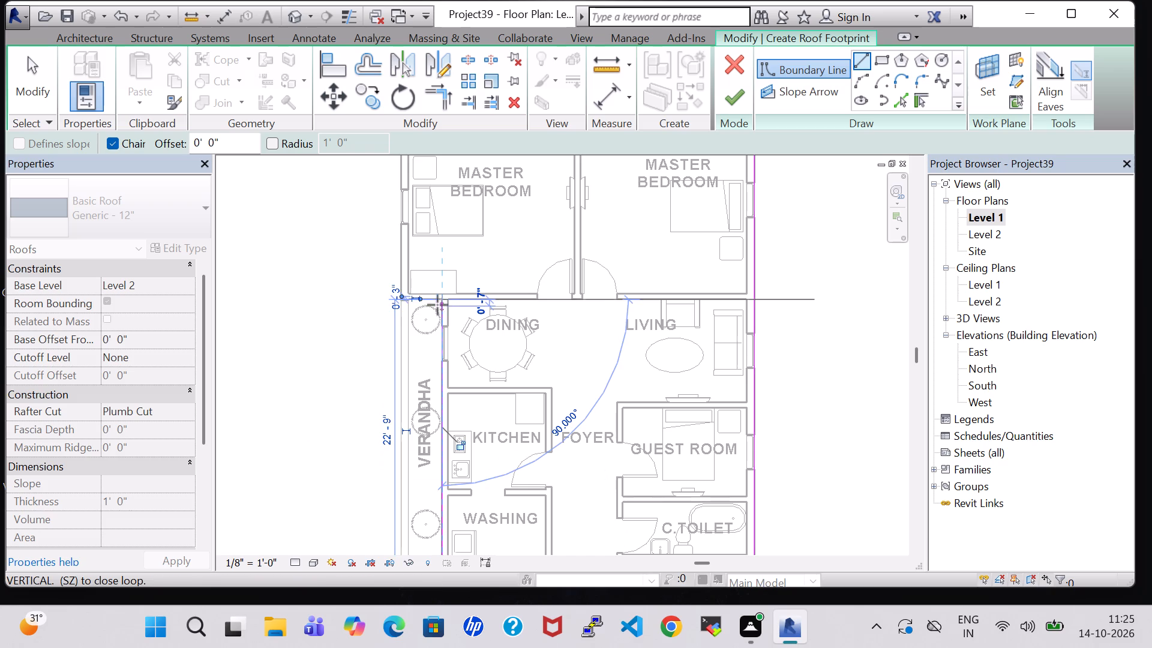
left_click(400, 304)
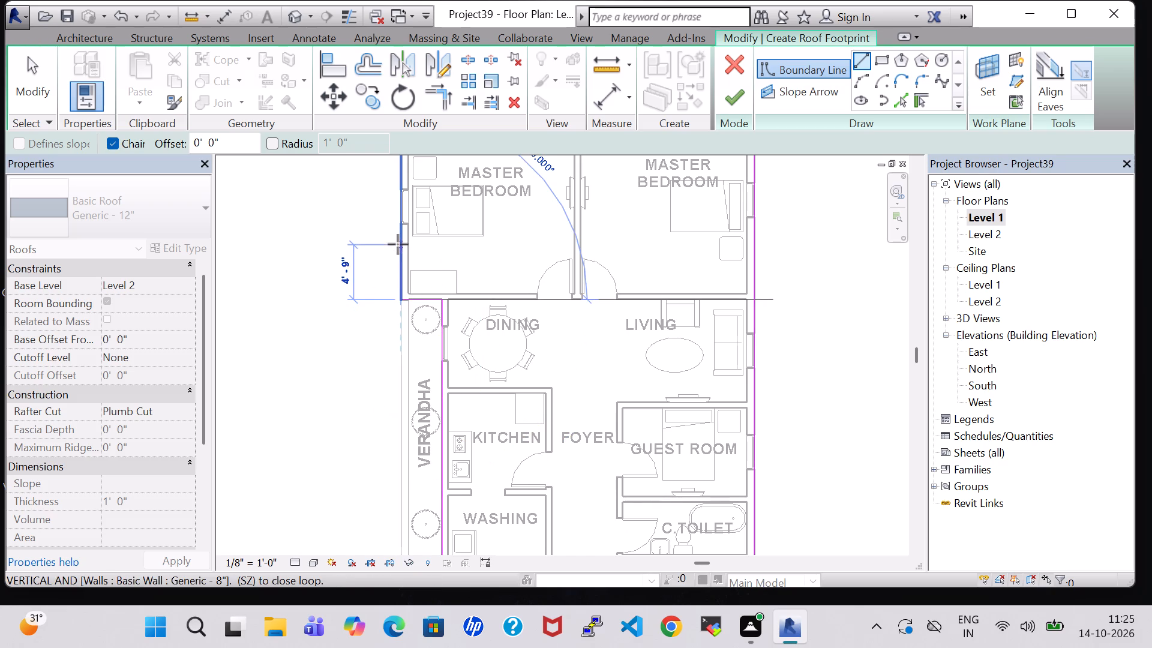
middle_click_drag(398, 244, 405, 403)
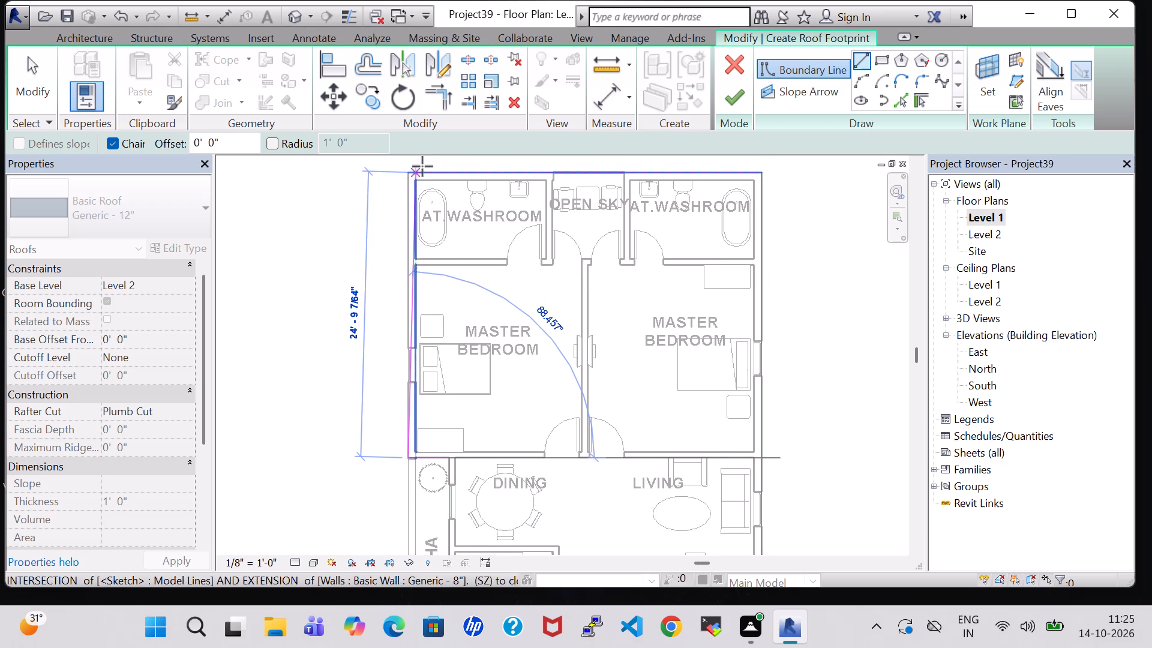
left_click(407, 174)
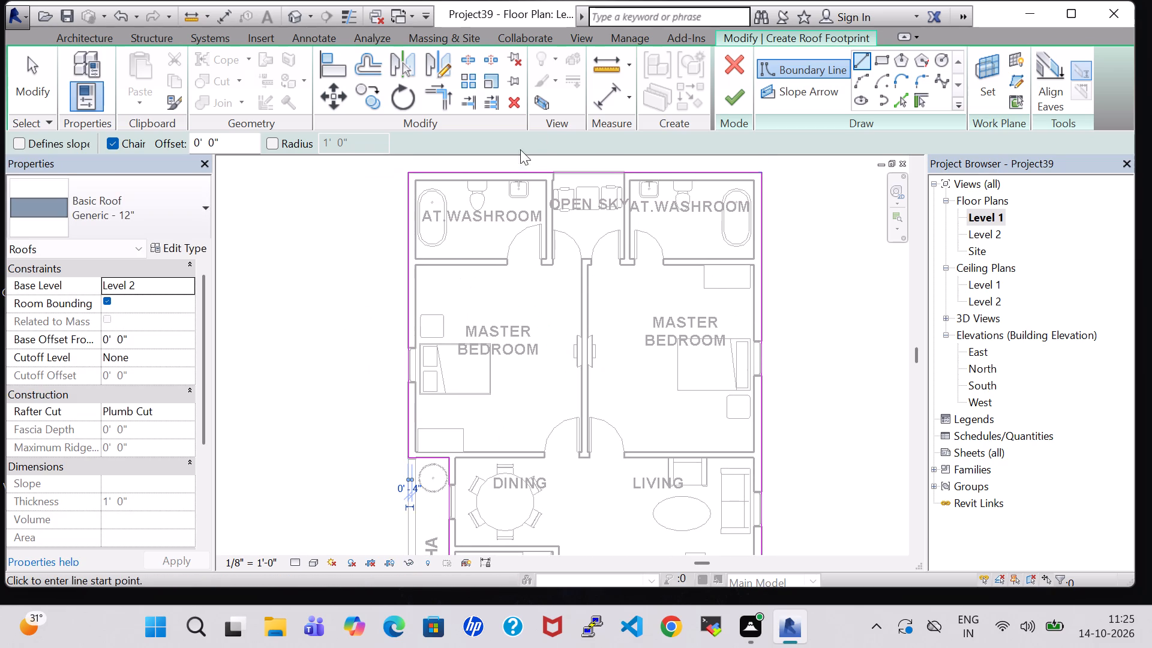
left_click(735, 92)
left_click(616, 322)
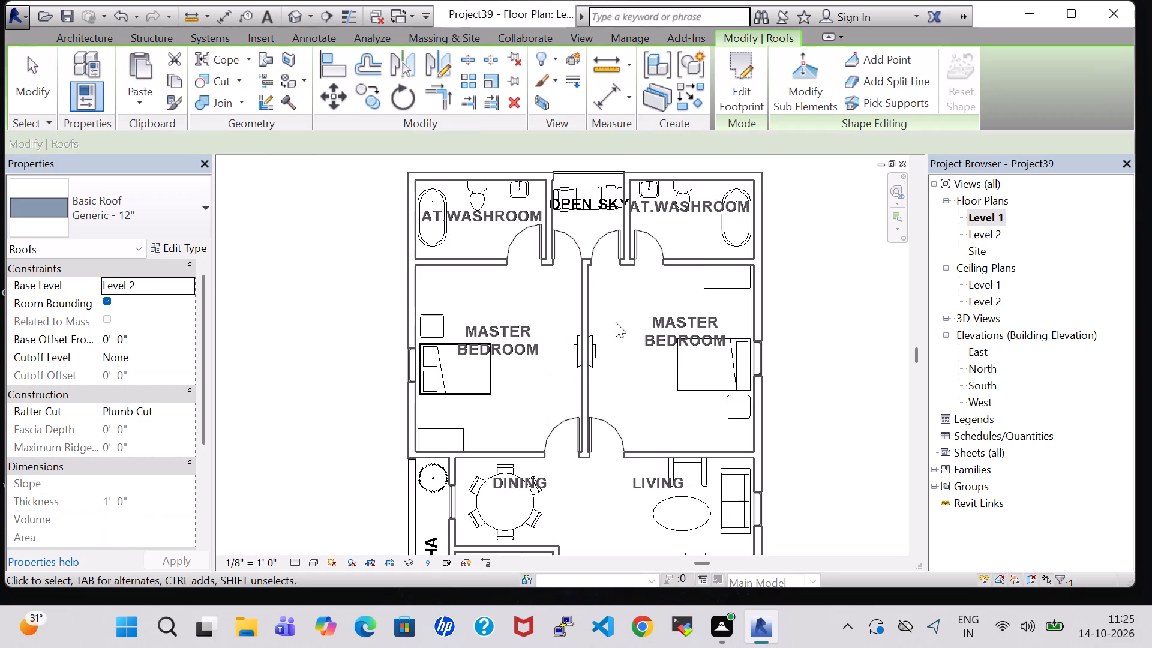
Examine the roof in the 3D view from above, from the front and from the parking side.
left_click(293, 15)
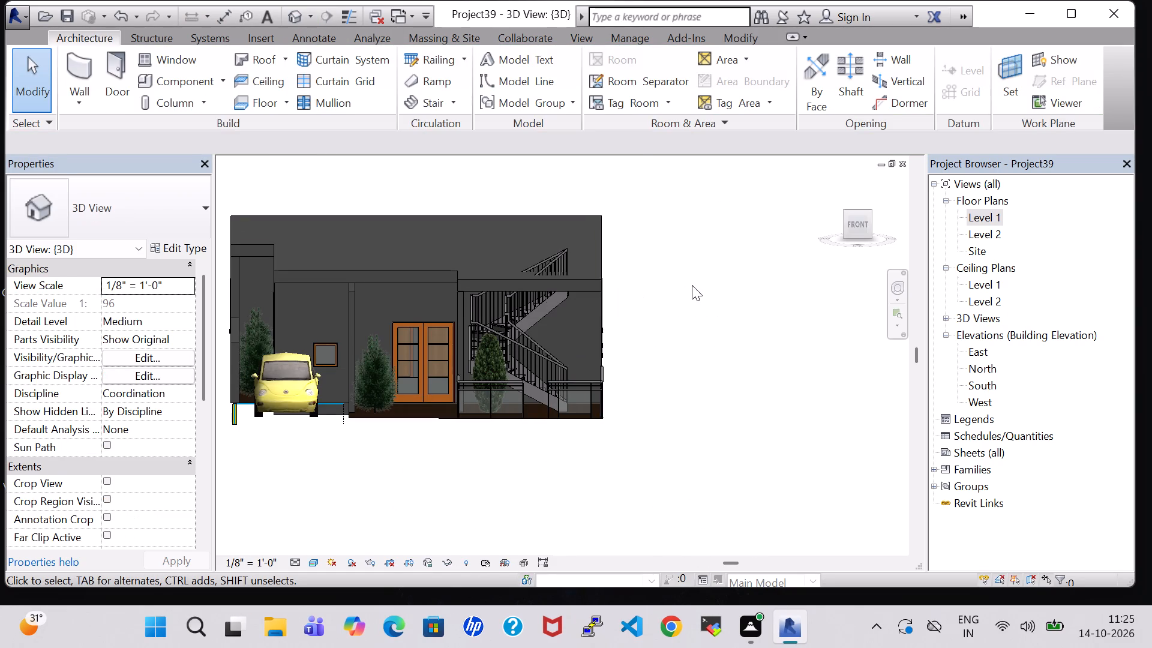
middle_click_drag(686, 285, 677, 505, "shift")
middle_click_drag(667, 479, 637, 383)
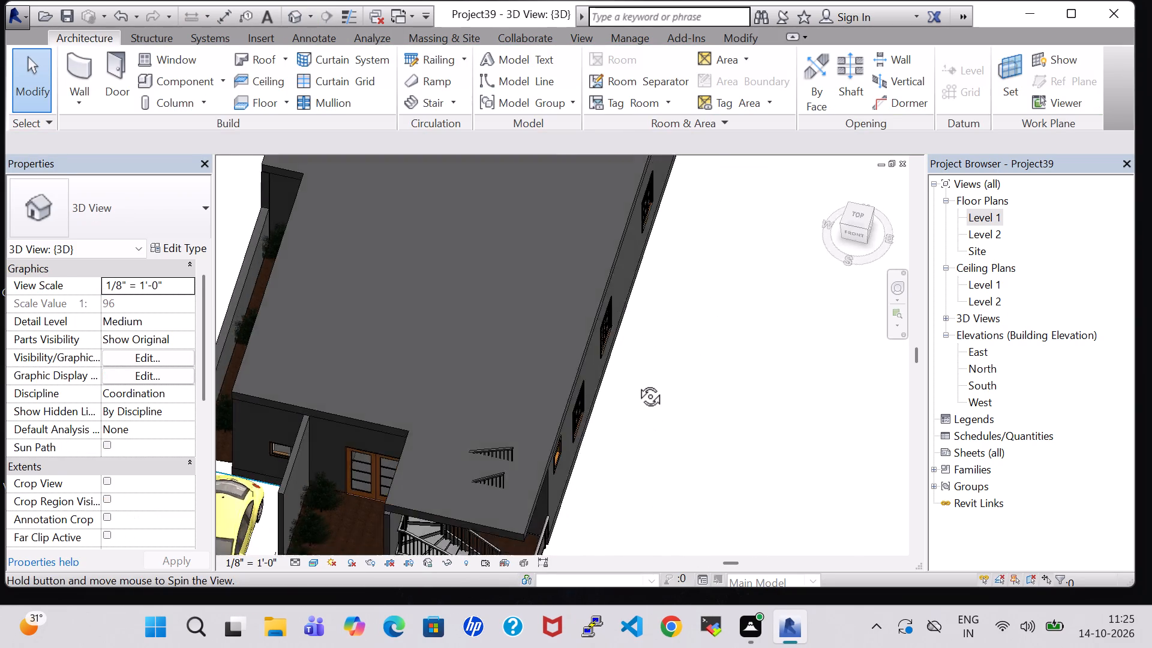
middle_click_drag(637, 383, 644, 289)
middle_click_drag(424, 509, 503, 490, "shift")
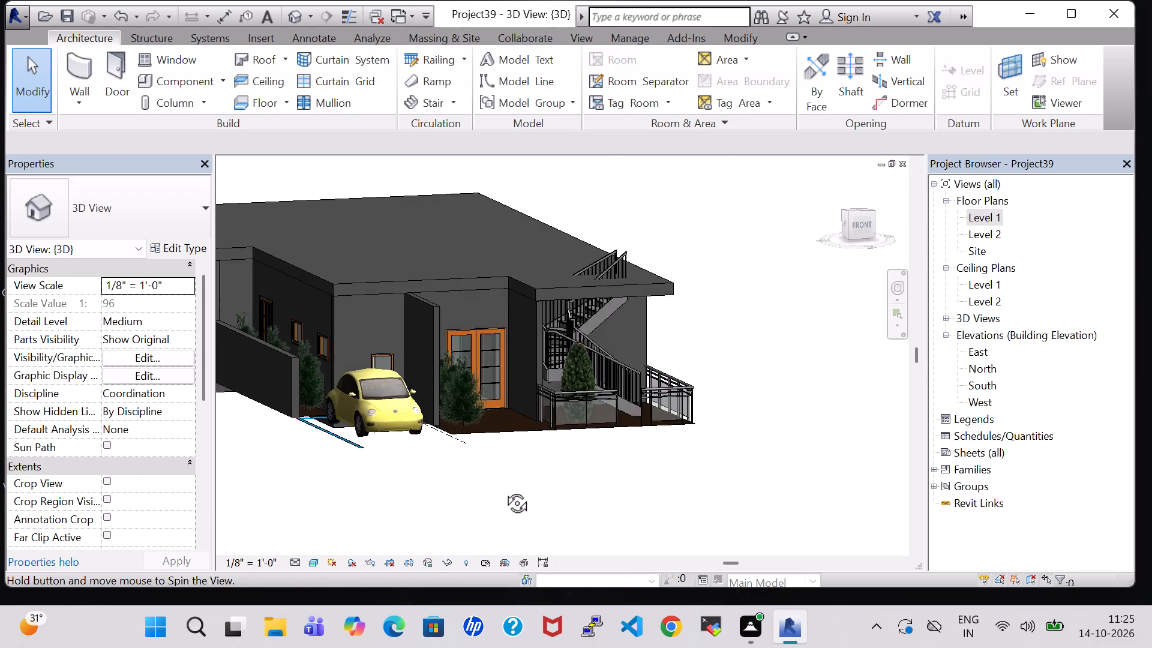
middle_click_drag(503, 490, 505, 490, "shift")
middle_click_drag(505, 490, 563, 480)
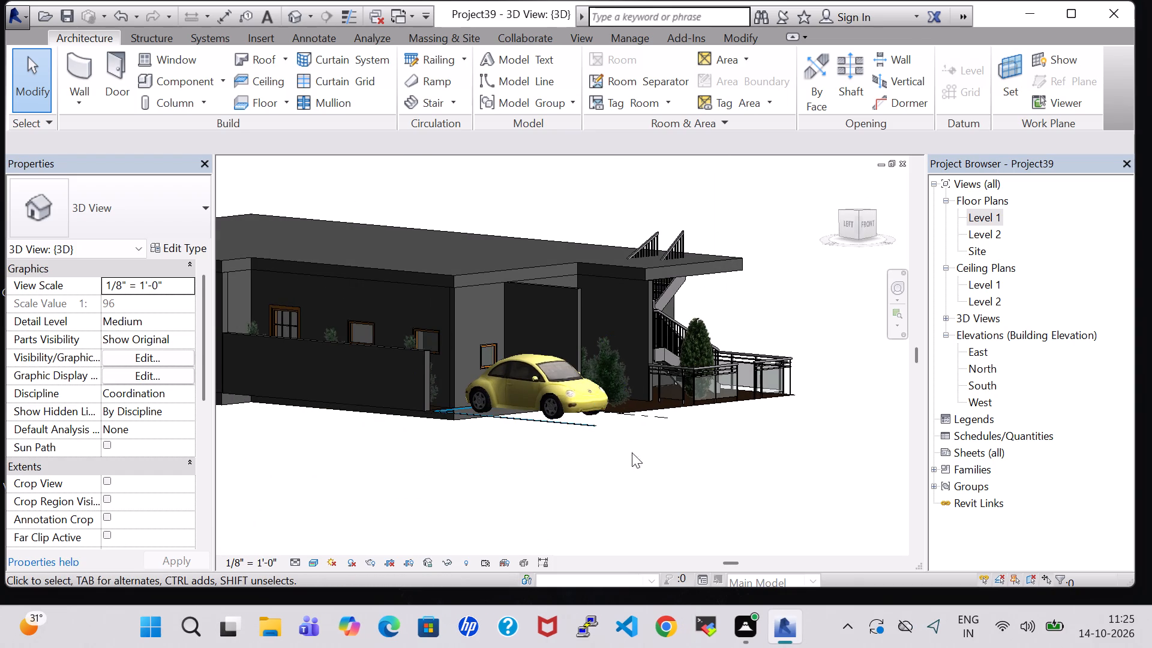
middle_click_drag(634, 470, 520, 544, "shift")
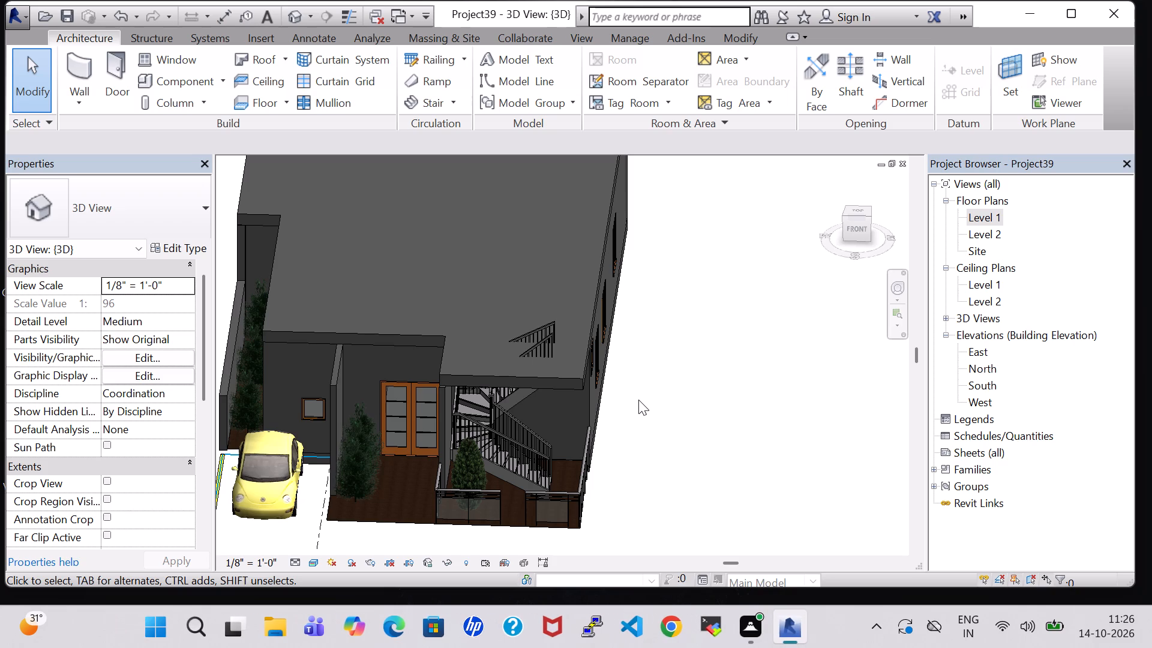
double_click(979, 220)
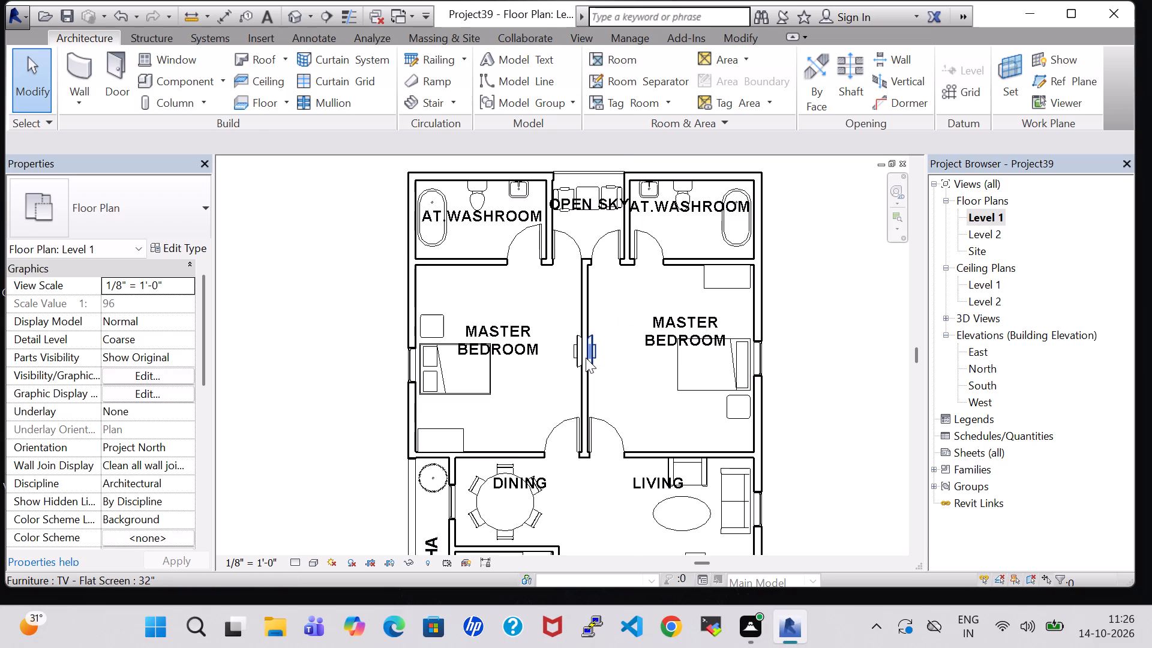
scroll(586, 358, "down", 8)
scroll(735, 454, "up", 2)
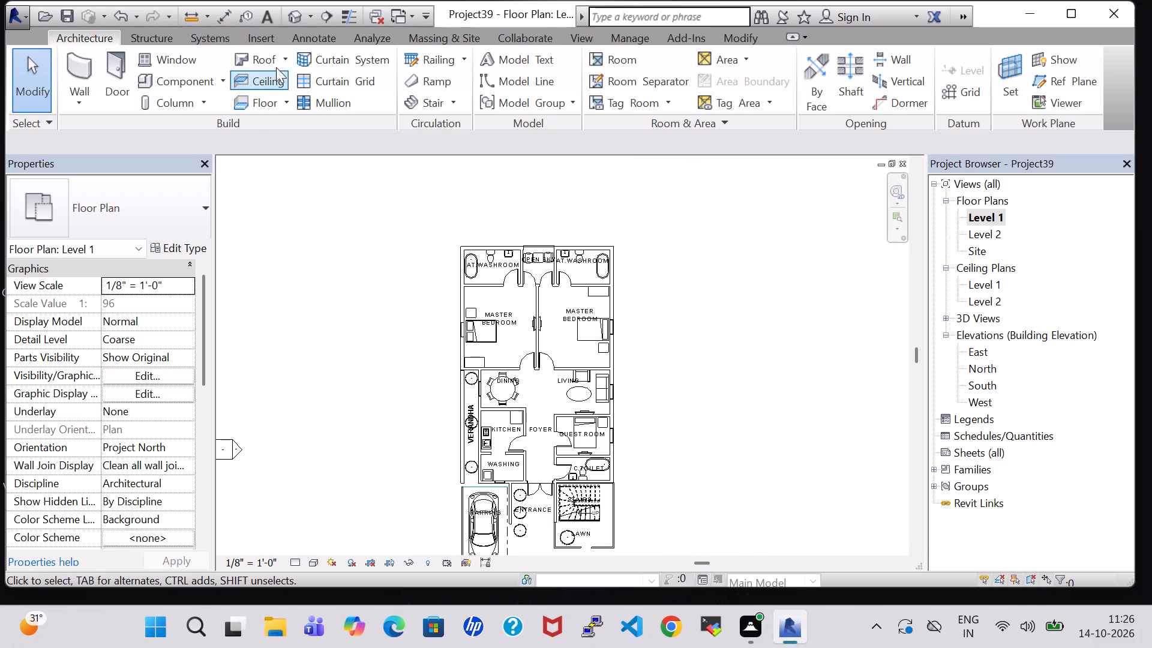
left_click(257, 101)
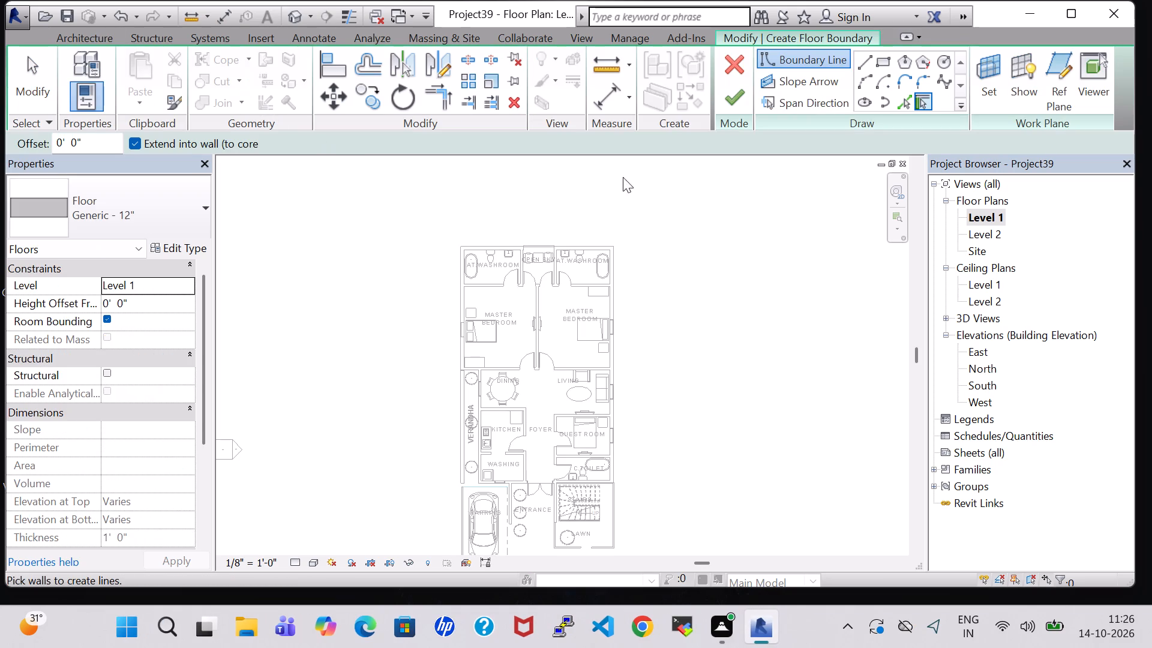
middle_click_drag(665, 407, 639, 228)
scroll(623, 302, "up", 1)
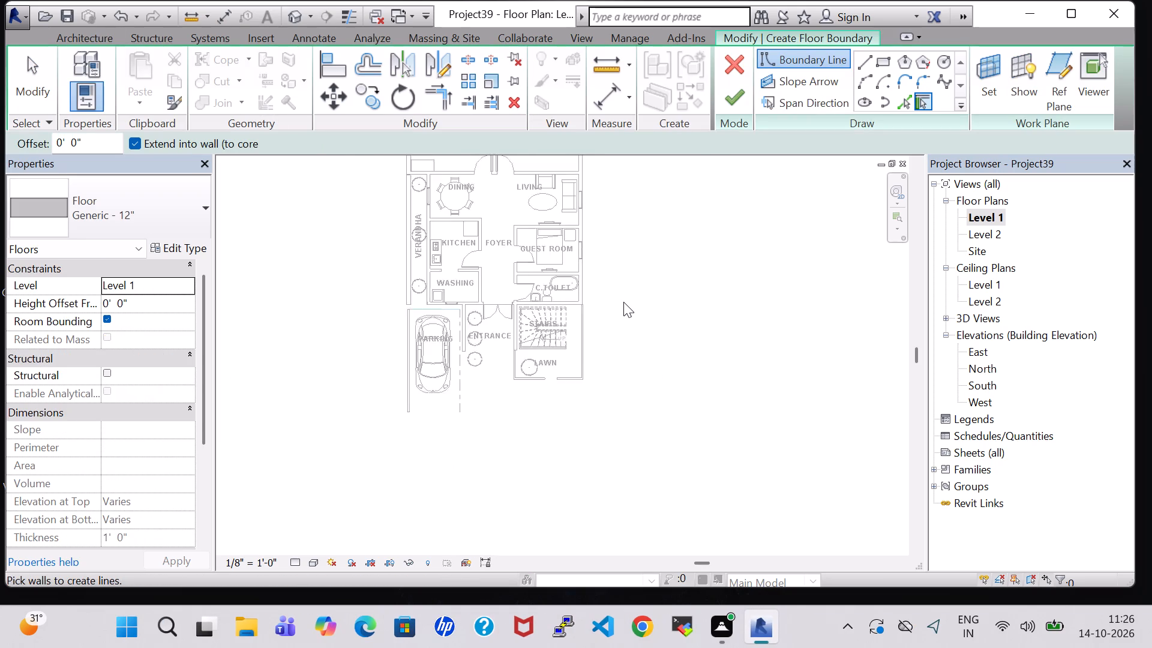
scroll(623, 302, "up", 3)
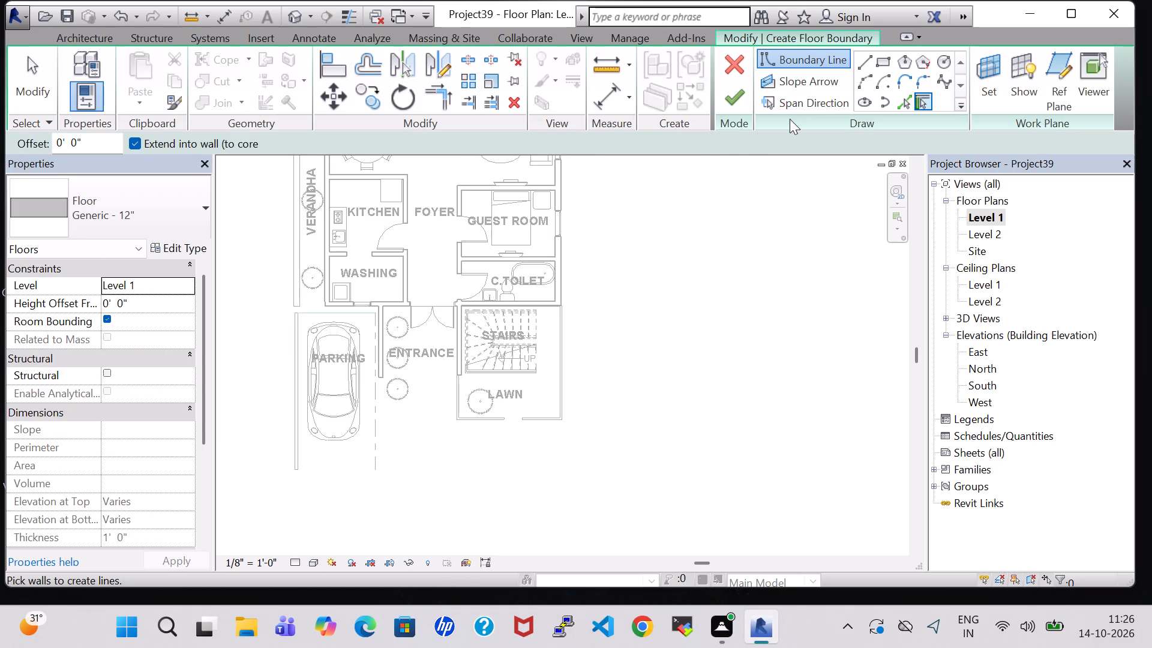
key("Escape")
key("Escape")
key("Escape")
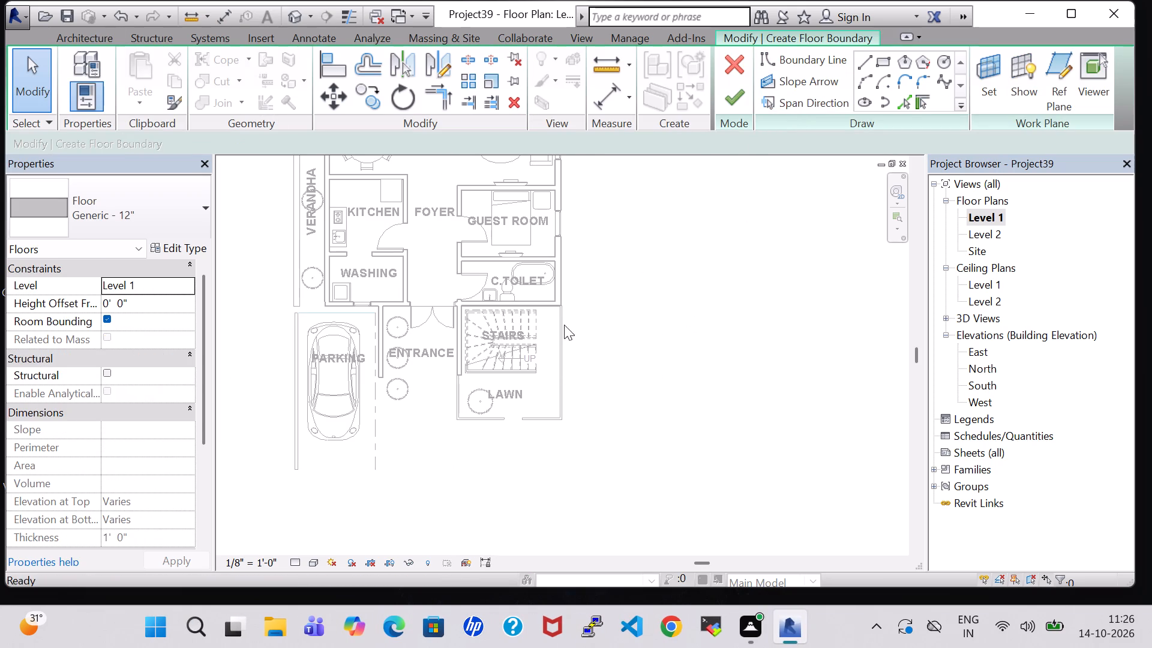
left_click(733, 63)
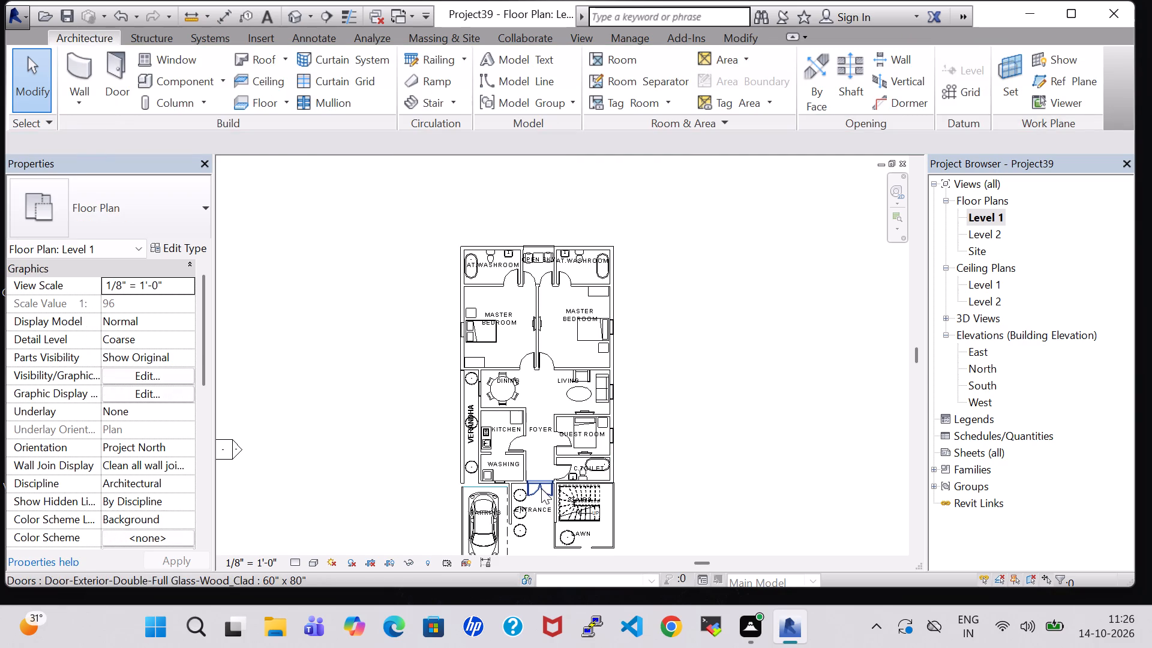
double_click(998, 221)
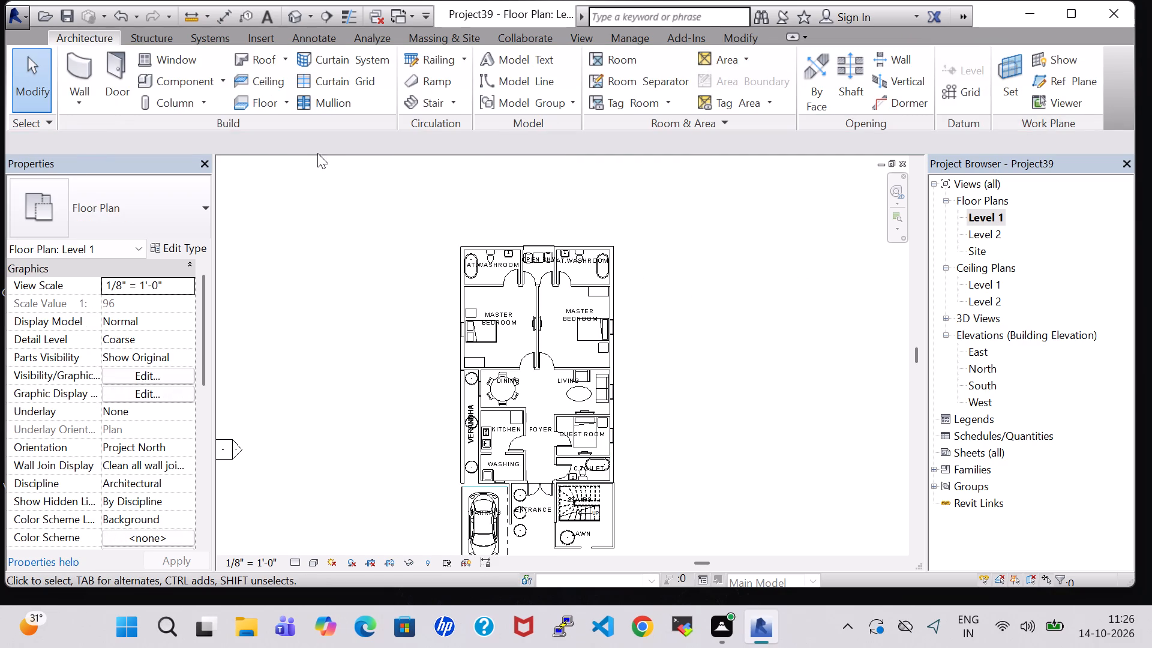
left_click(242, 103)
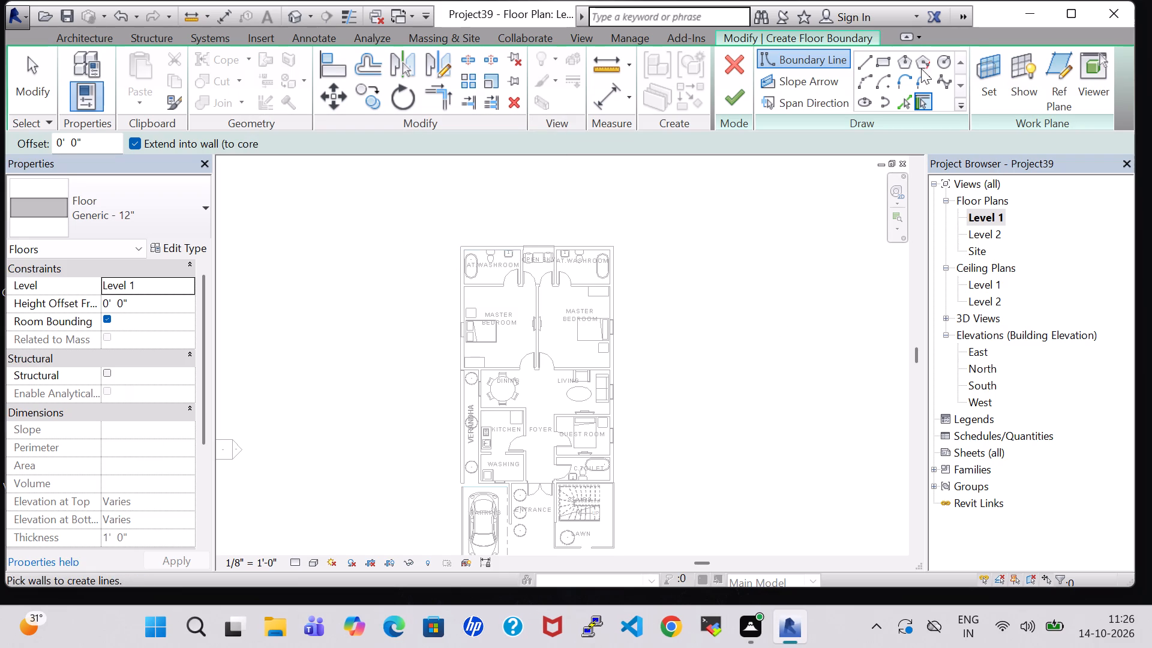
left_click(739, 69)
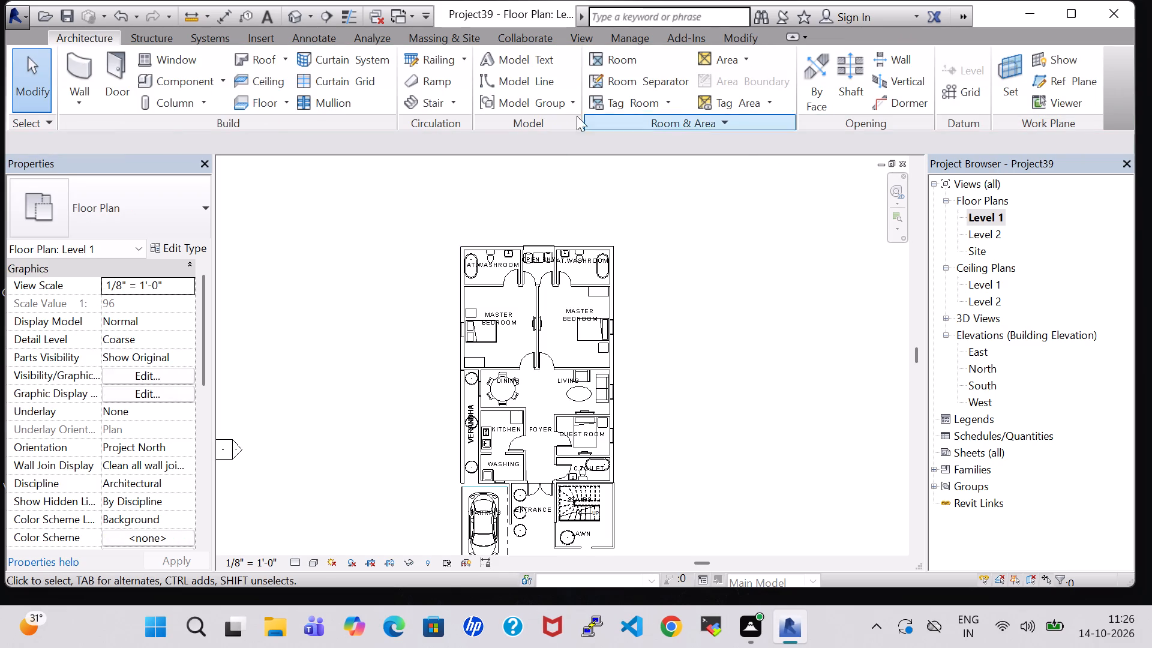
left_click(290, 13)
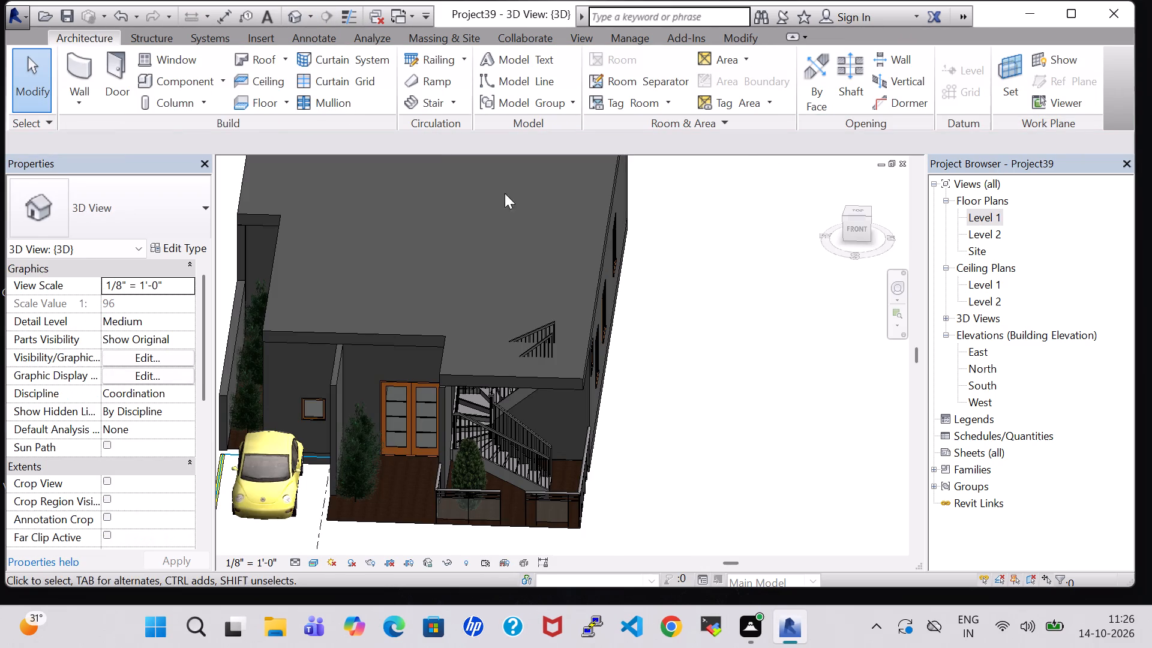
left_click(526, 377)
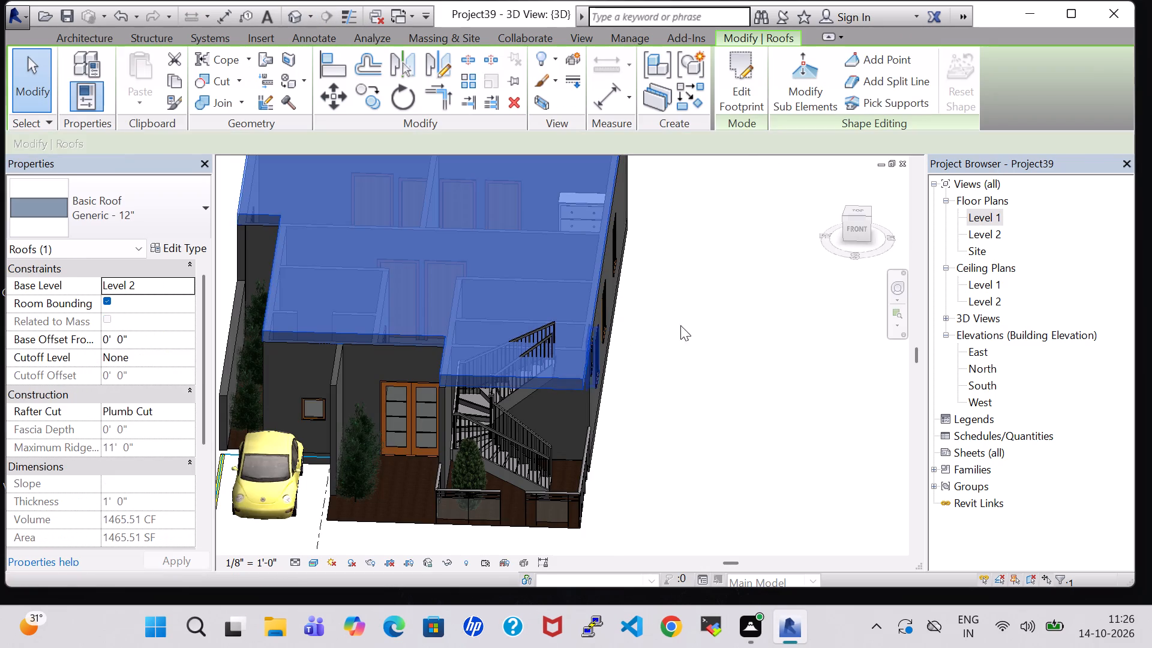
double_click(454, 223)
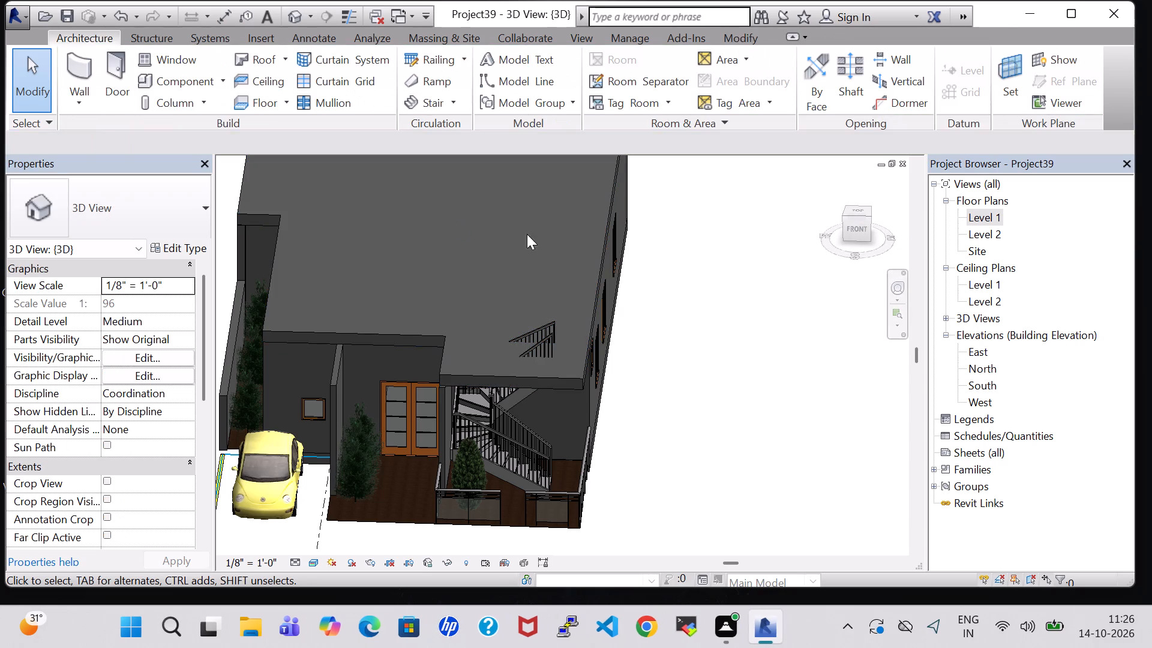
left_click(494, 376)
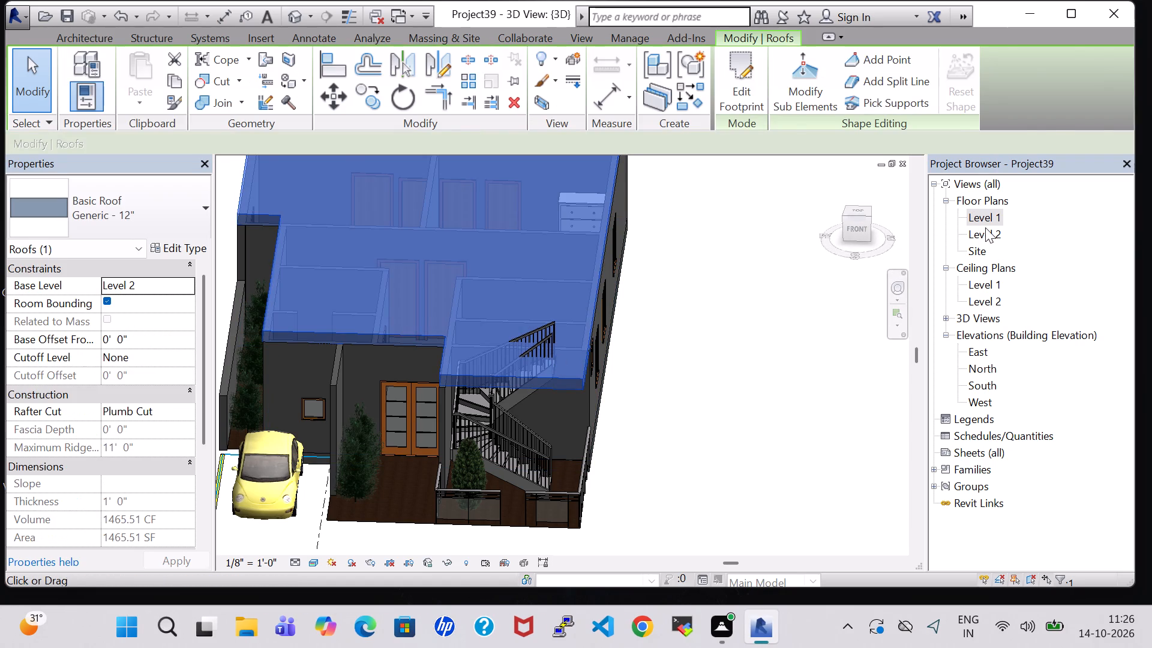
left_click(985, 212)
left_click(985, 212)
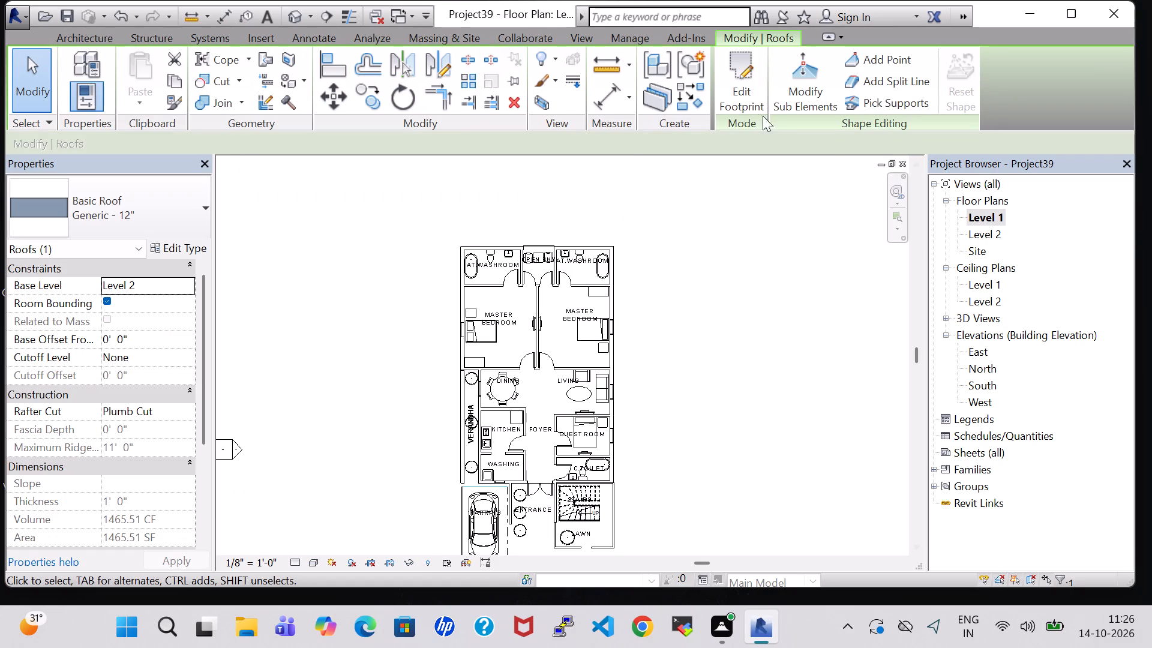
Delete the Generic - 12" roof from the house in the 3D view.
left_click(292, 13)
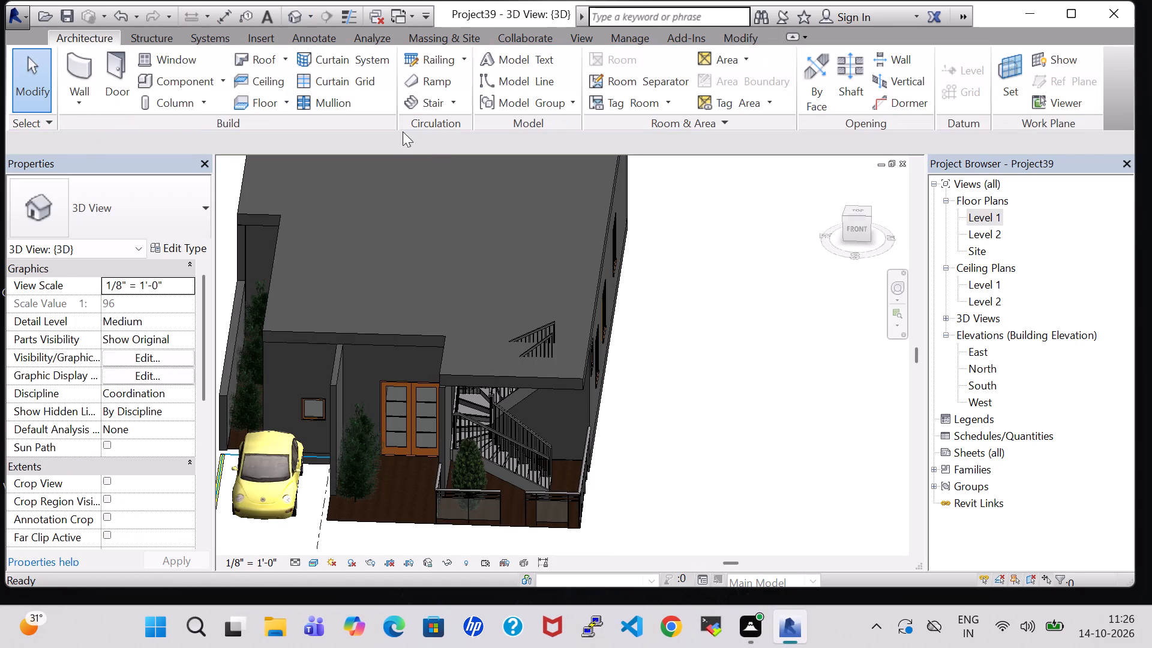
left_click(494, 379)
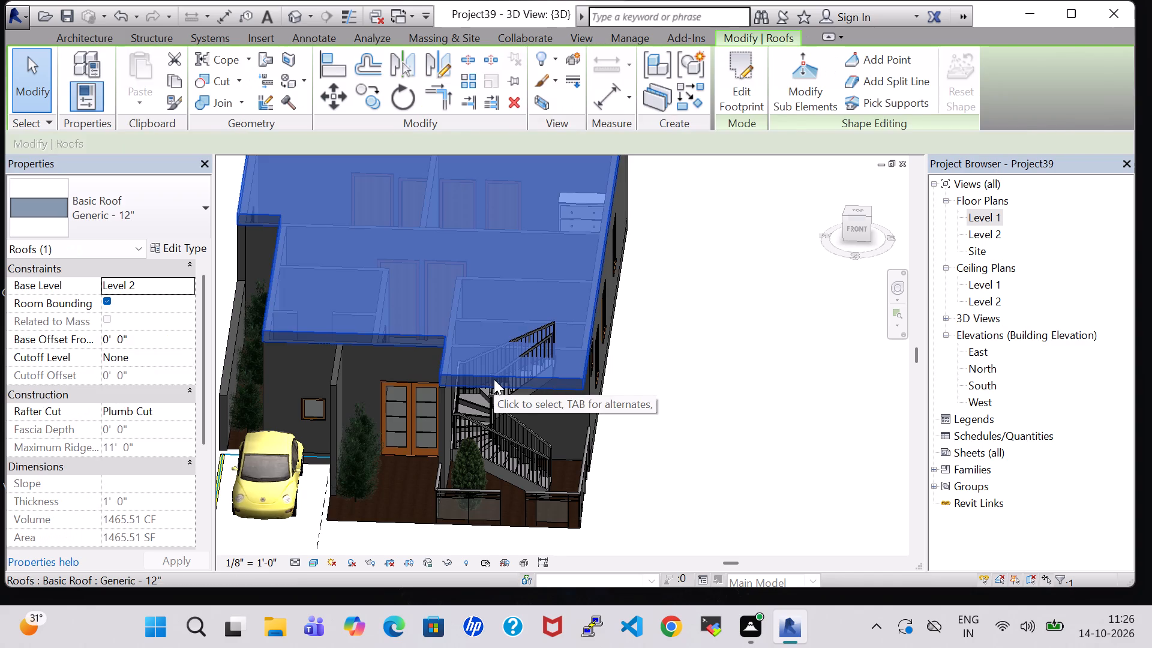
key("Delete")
In the Level 1 plan, start a Level 2 footprint roof; draw its boundary 30' 8" along the rear wall and down the living-side wall to the C.Toilet corner.
double_click(992, 220)
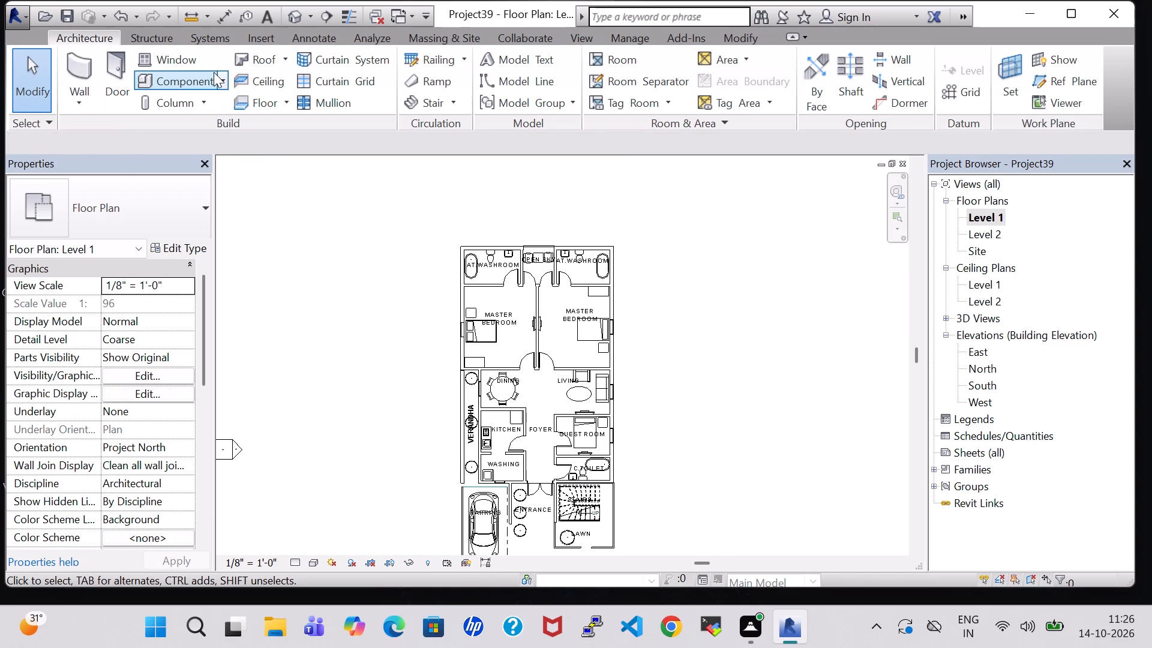
left_click(254, 95)
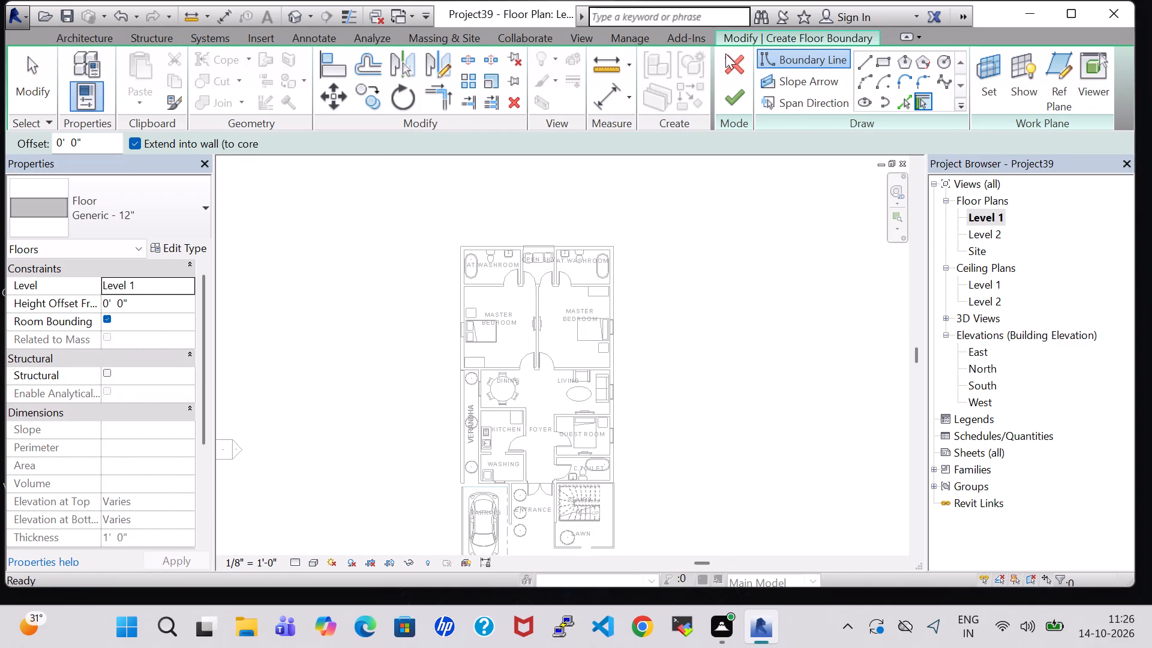
left_click(730, 54)
left_click(247, 62)
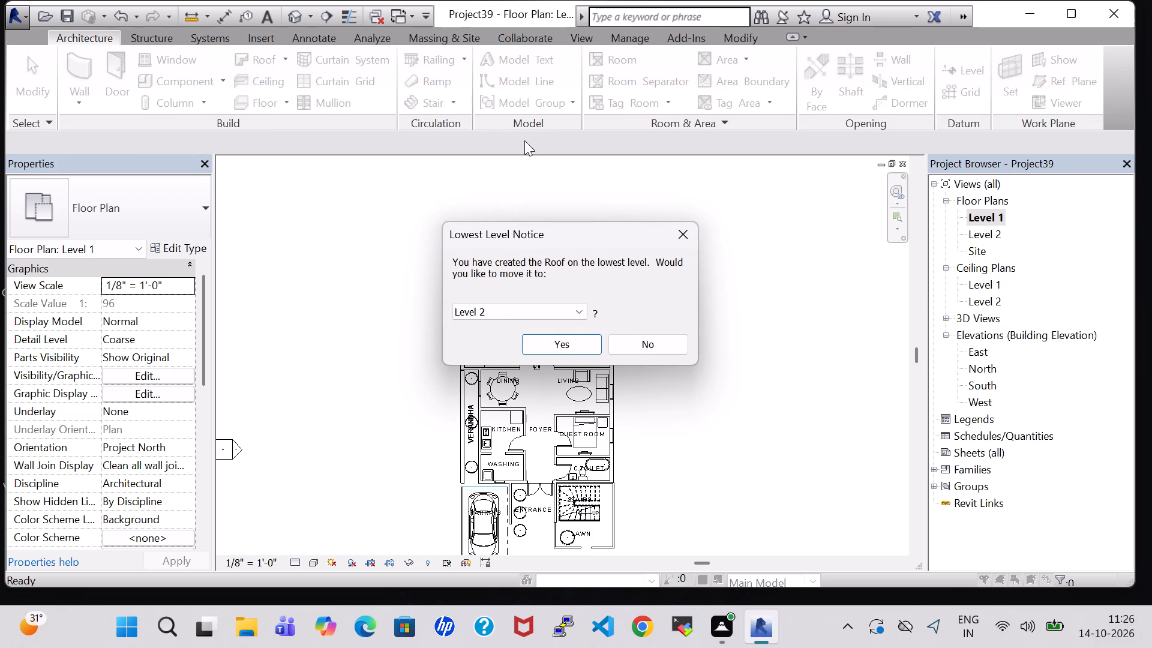
left_click(573, 336)
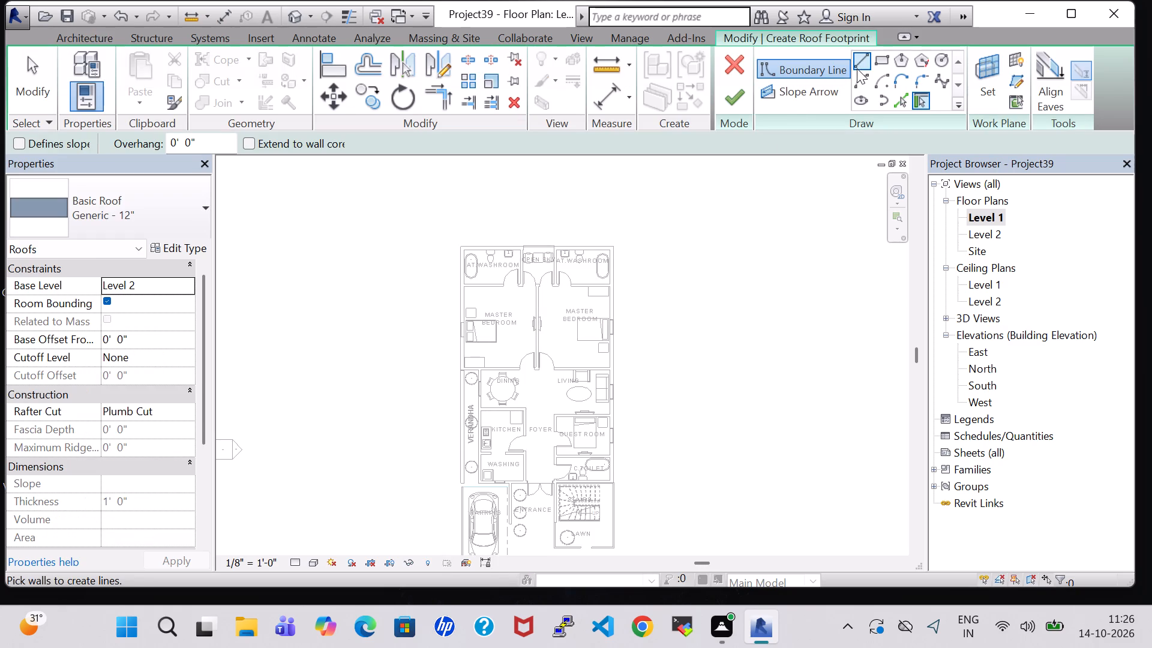
left_click(857, 68)
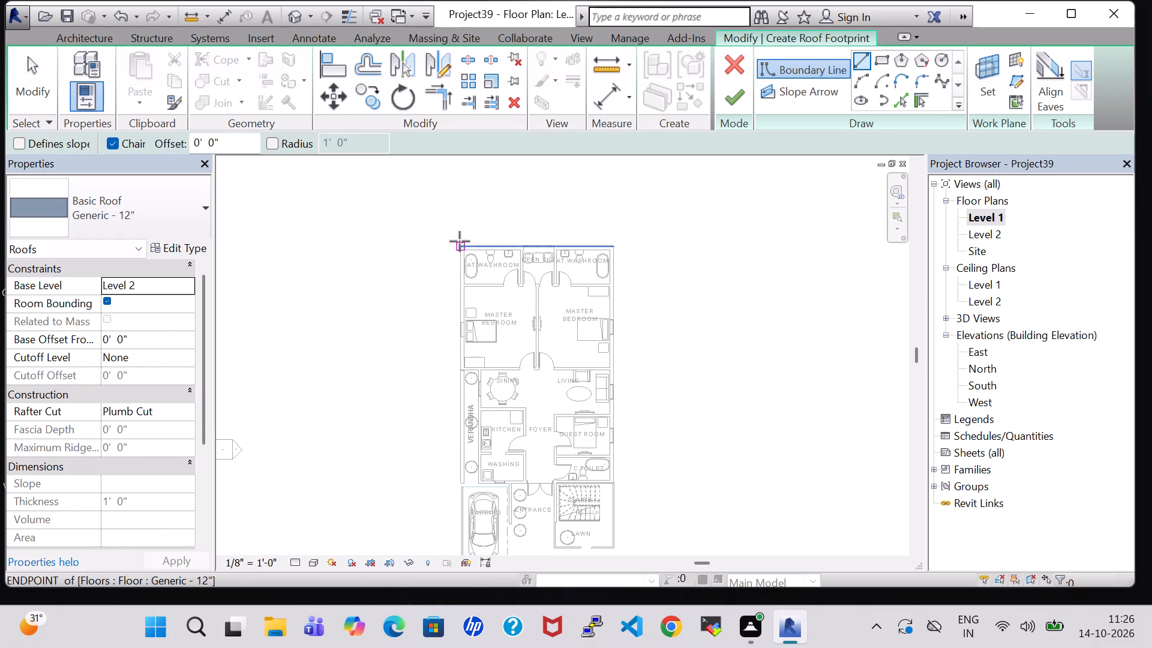
scroll(459, 249, "up", 4)
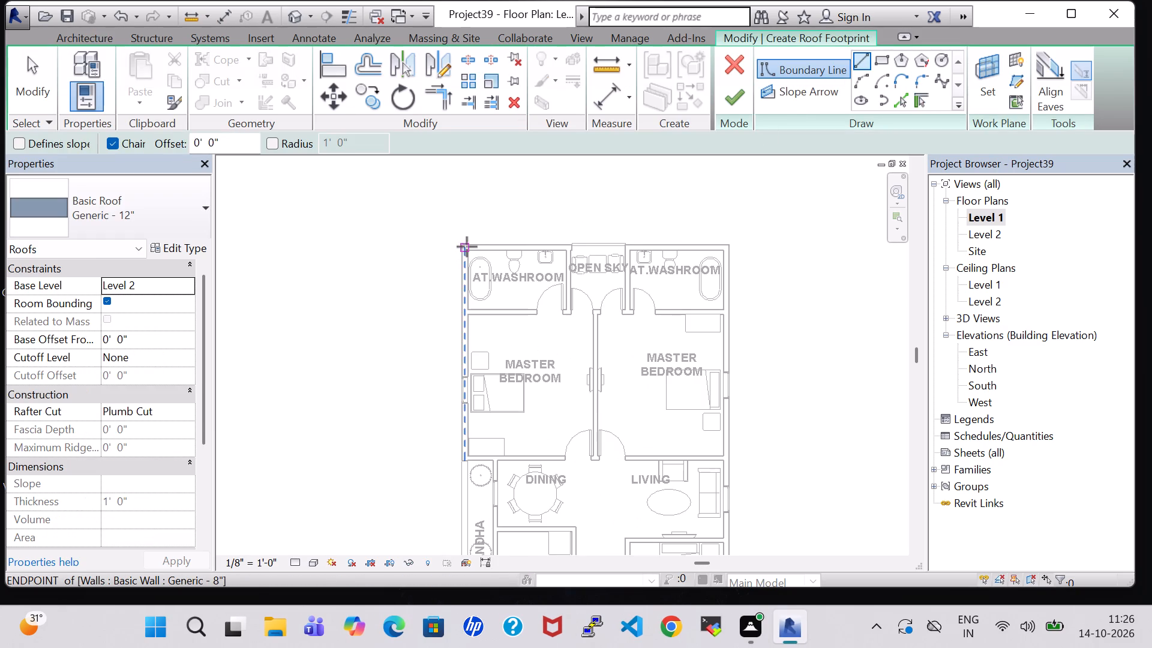
left_click(463, 245)
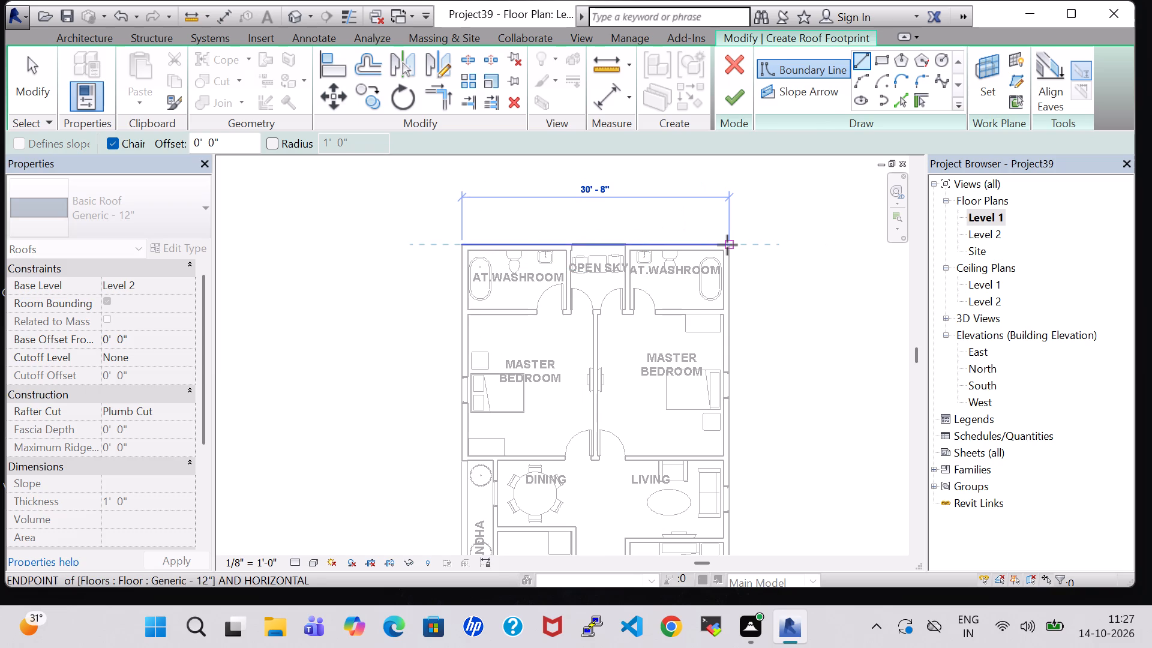
left_click(727, 245)
middle_click_drag(730, 384, 687, 170)
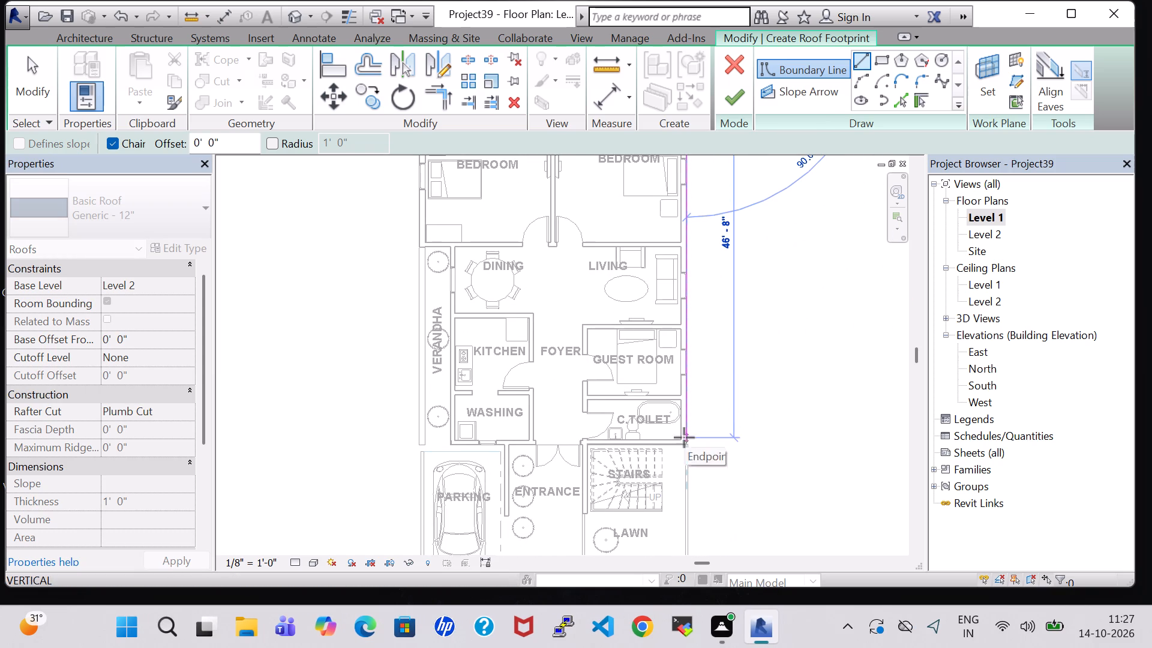
left_click(684, 443)
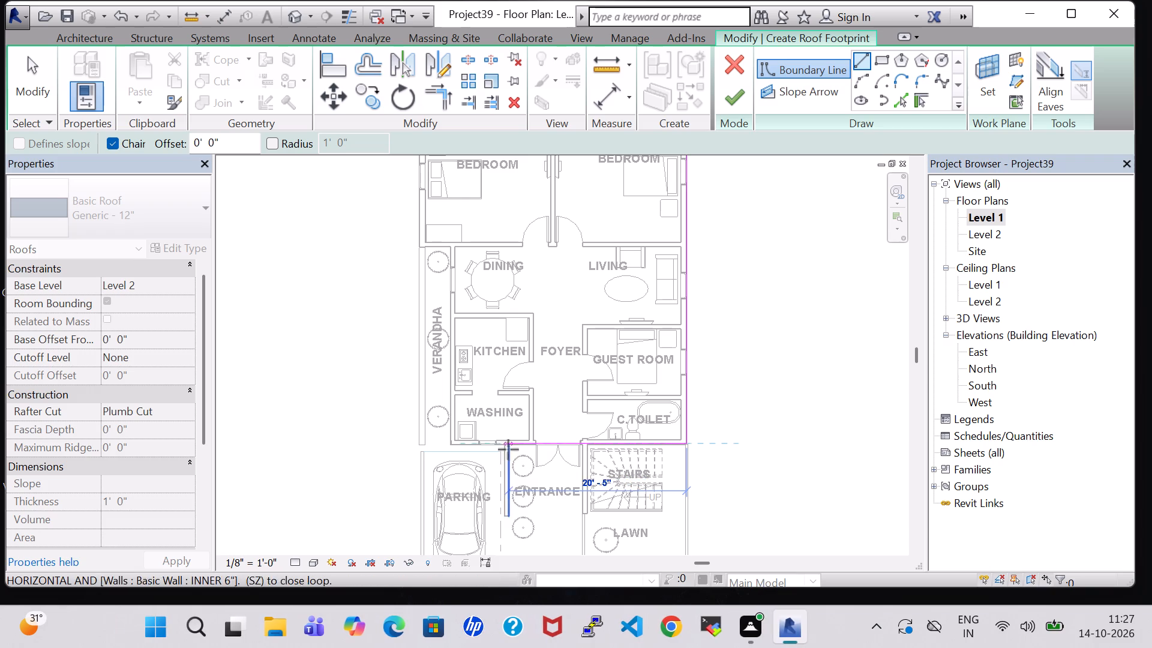
Close the roof boundary 27' 1" along the front wall, up the verandha side and 24' 9" up the bedroom wall; finish, attaching the highlighted walls.
left_click(451, 446)
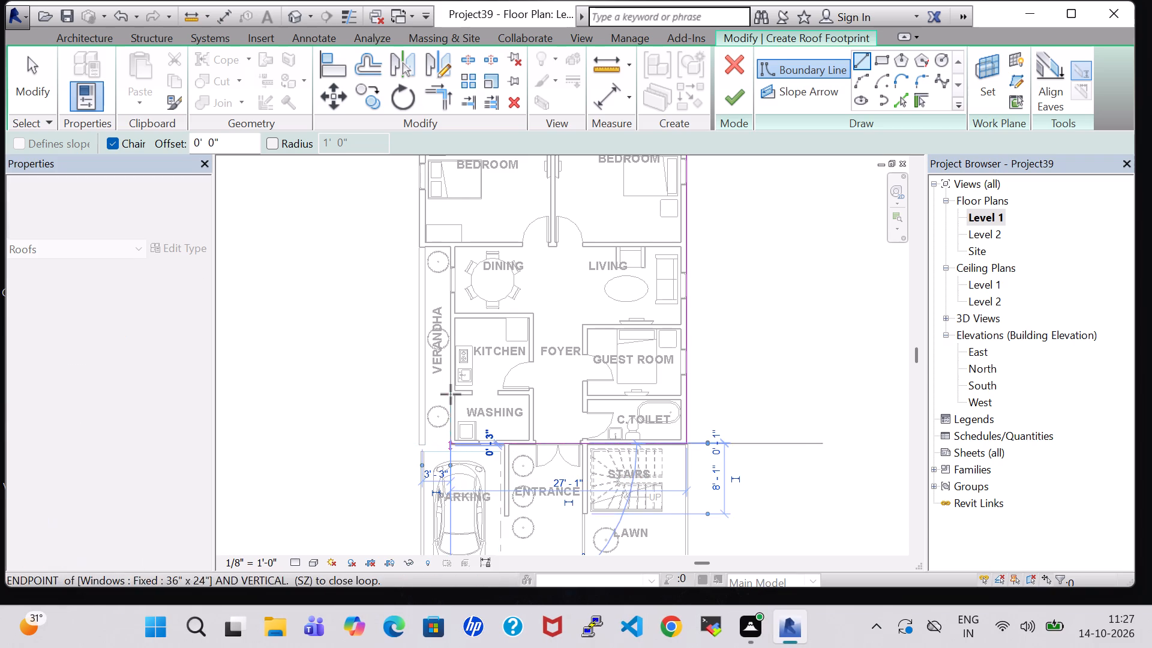
left_click(449, 245)
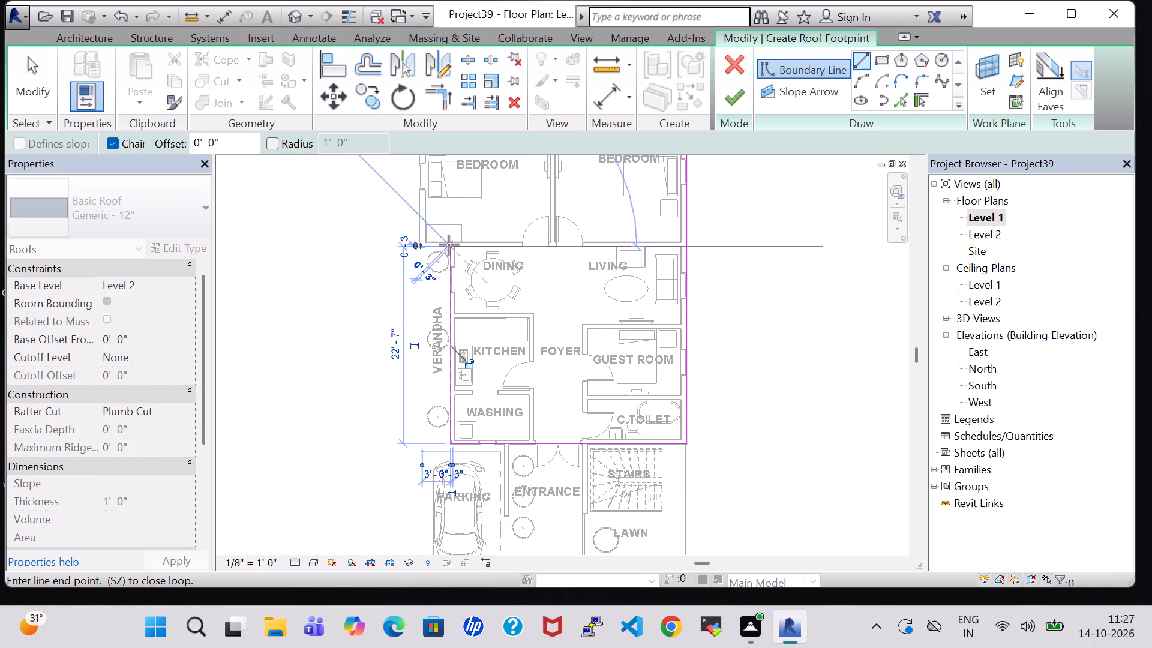
left_click(418, 245)
middle_click_drag(418, 242, 409, 479)
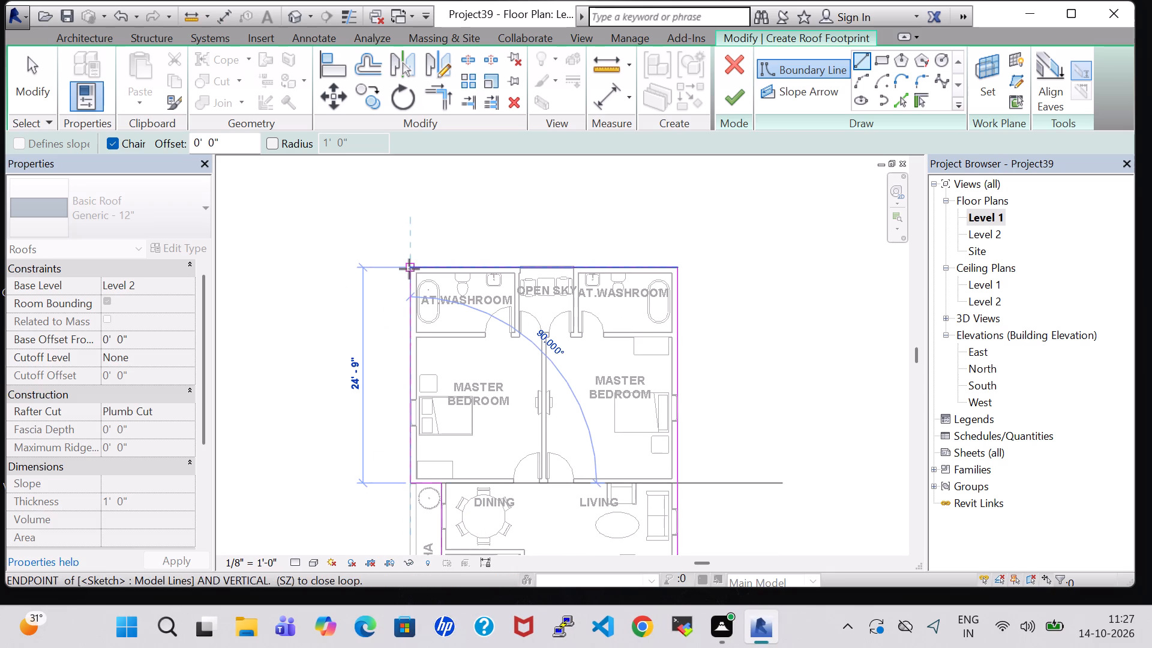
left_click(409, 269)
left_click(739, 88)
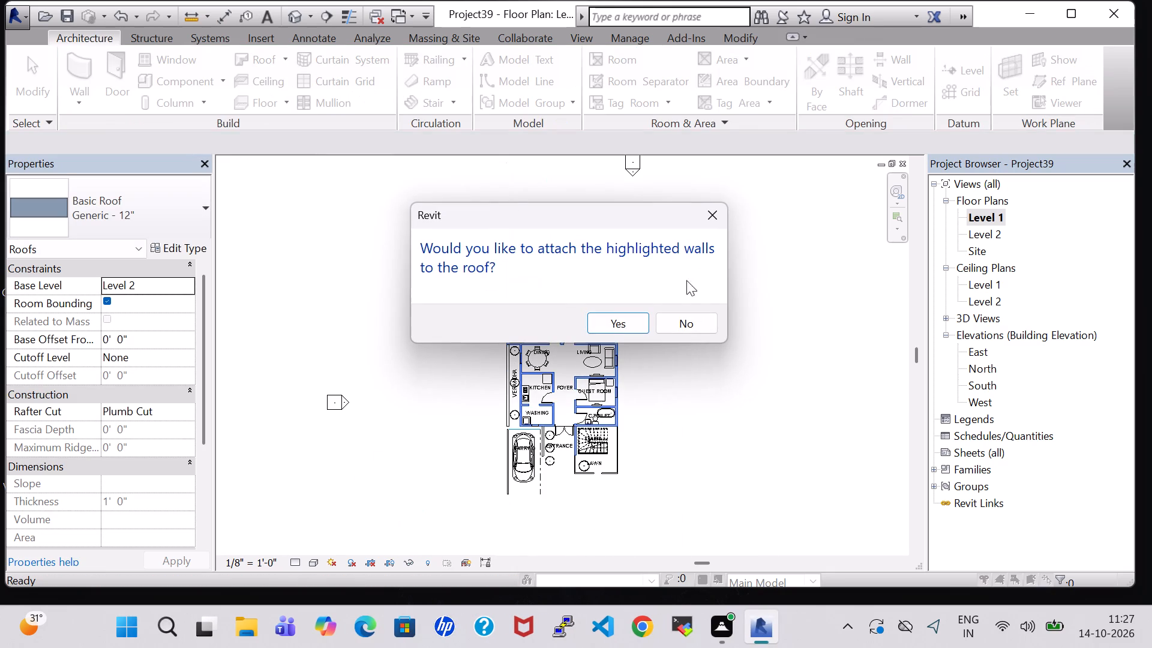
left_click(614, 319)
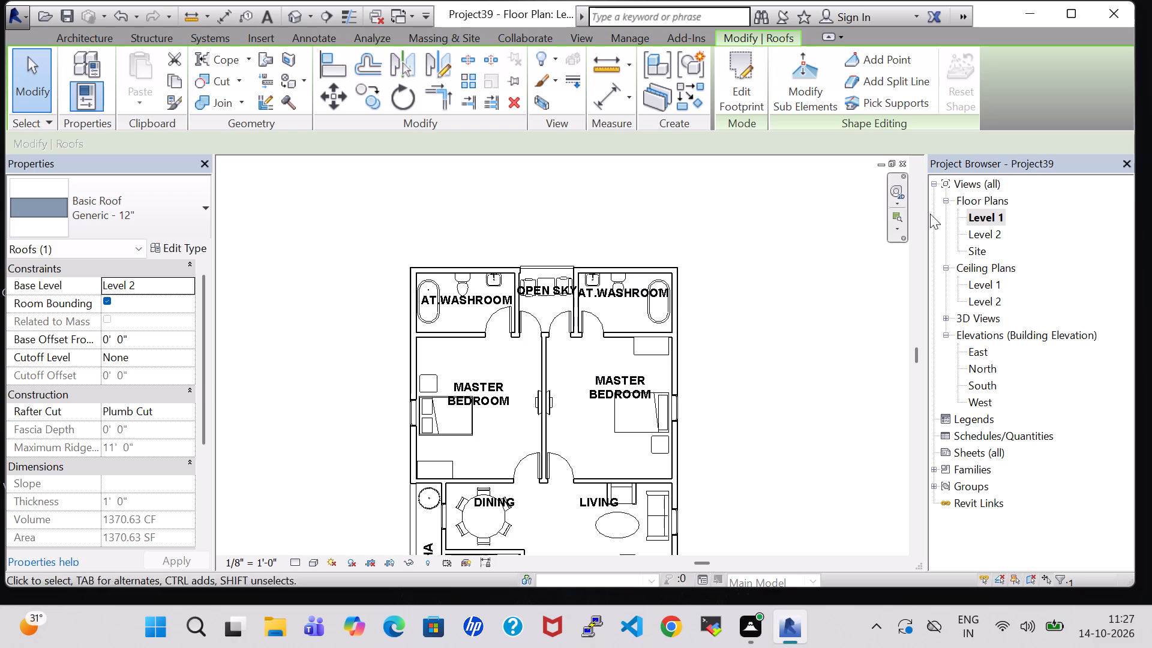
Examine the new roof in the 3D view from the stairs side, the parking side and the front.
double_click(299, 18)
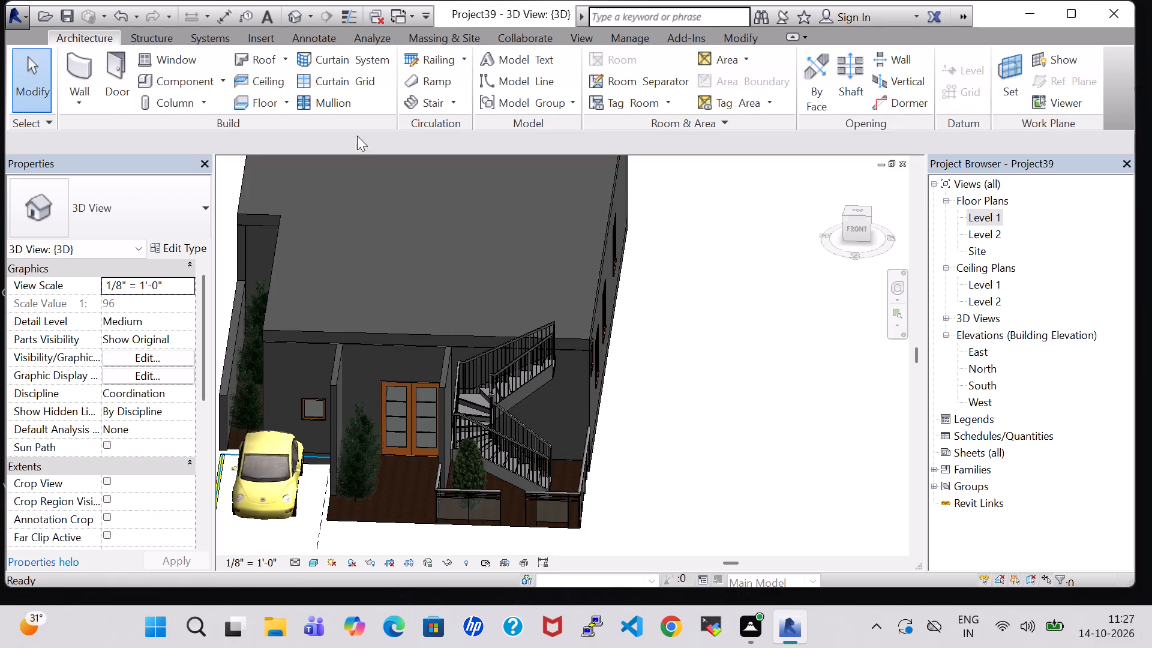
left_click(421, 331)
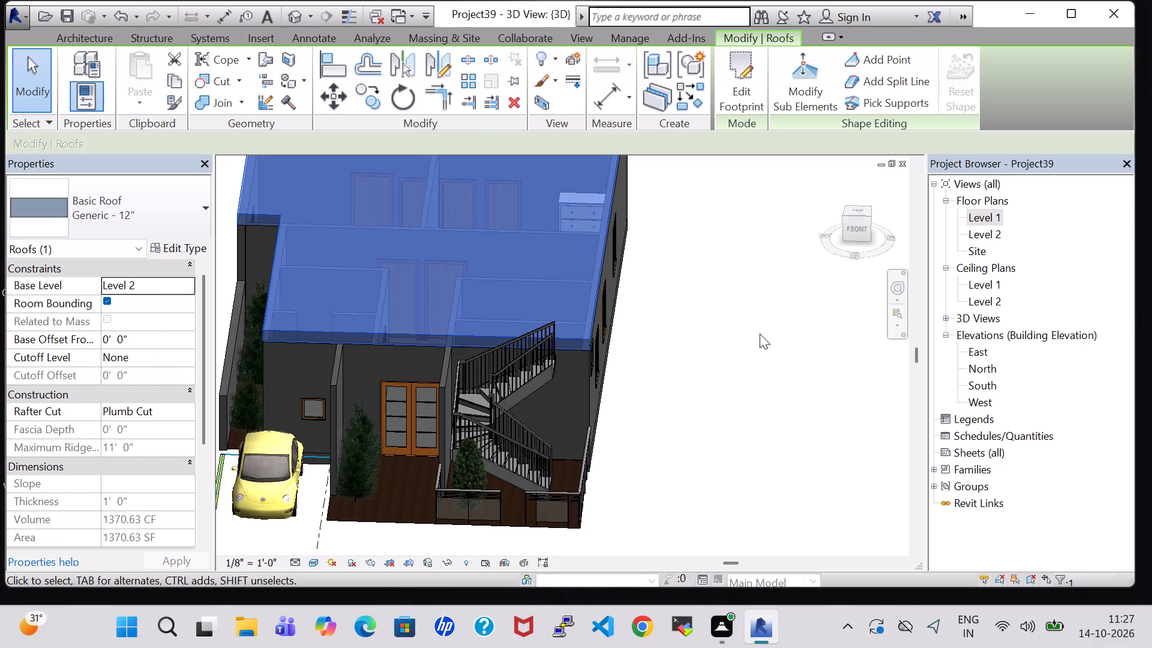
middle_click_drag(760, 334, 734, 266, "shift")
scroll(760, 334, "up", 1, "shift")
left_click(658, 406)
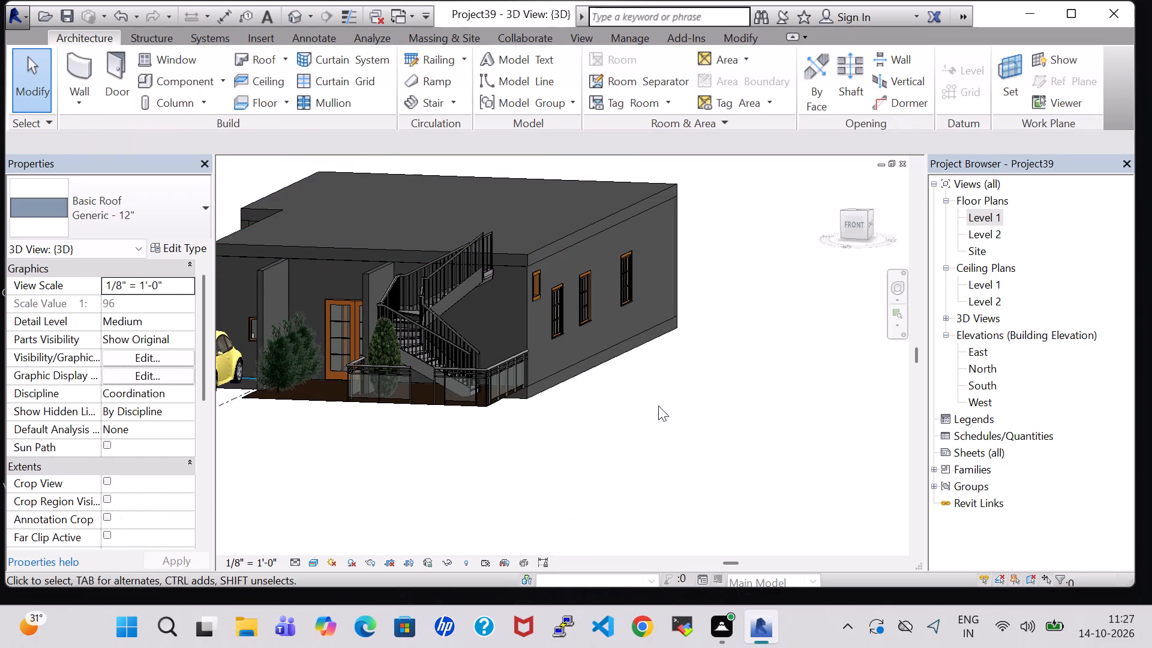
middle_click_drag(560, 434, 661, 440, "shift")
middle_click_drag(608, 440, 616, 443, "shift")
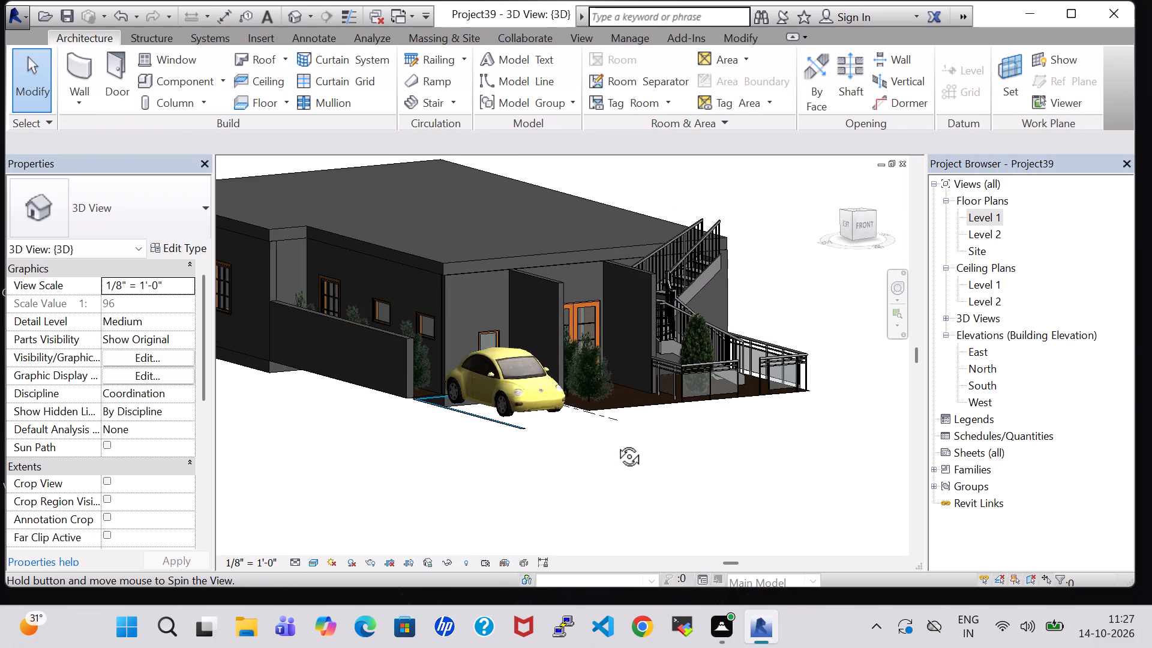
middle_click_drag(616, 443, 671, 465, "shift")
scroll(671, 465, "up", 1, "shift")
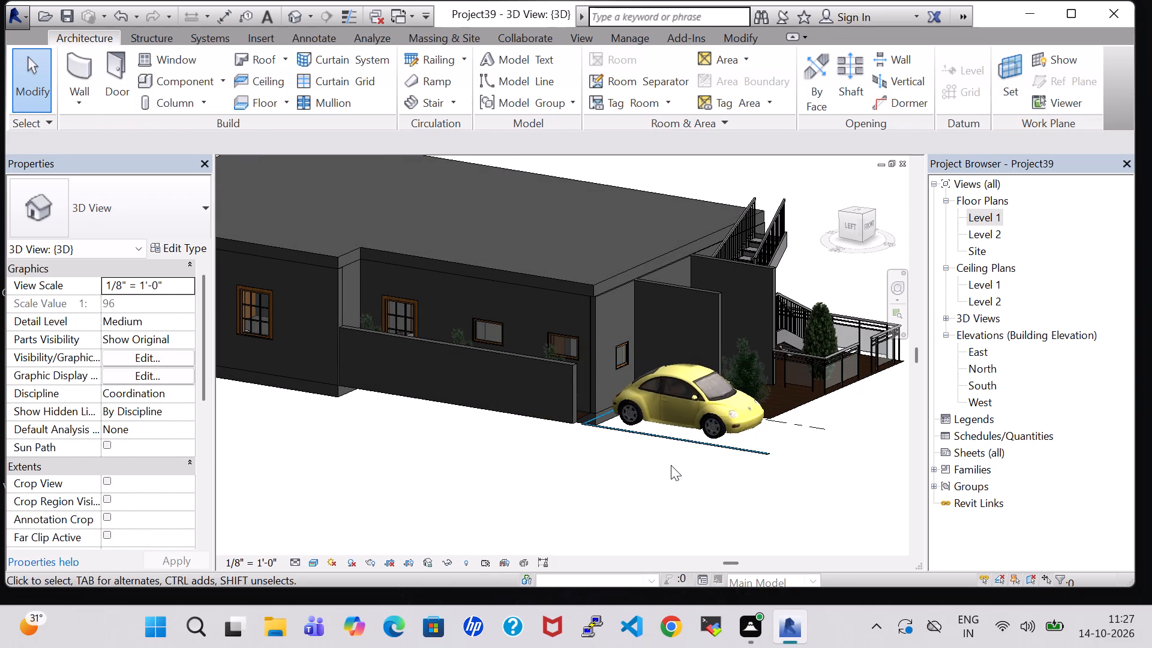
middle_click(587, 517)
middle_click_drag(586, 517, 525, 501)
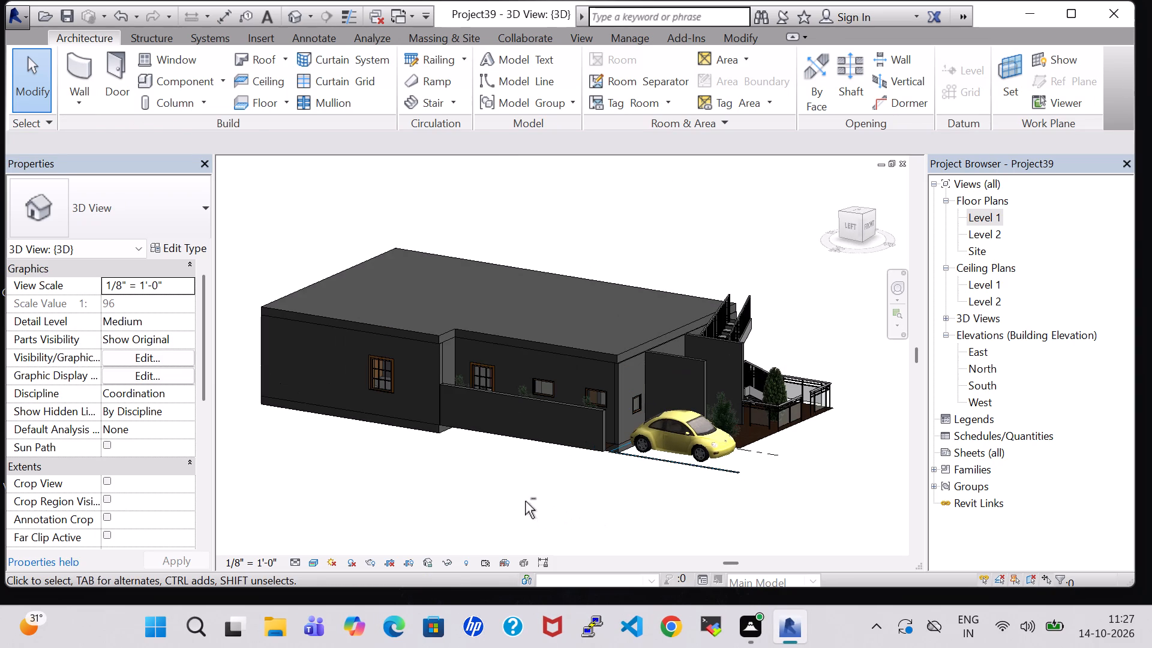
middle_click_drag(525, 501, 491, 494)
middle_click_drag(737, 509, 578, 528, "shift")
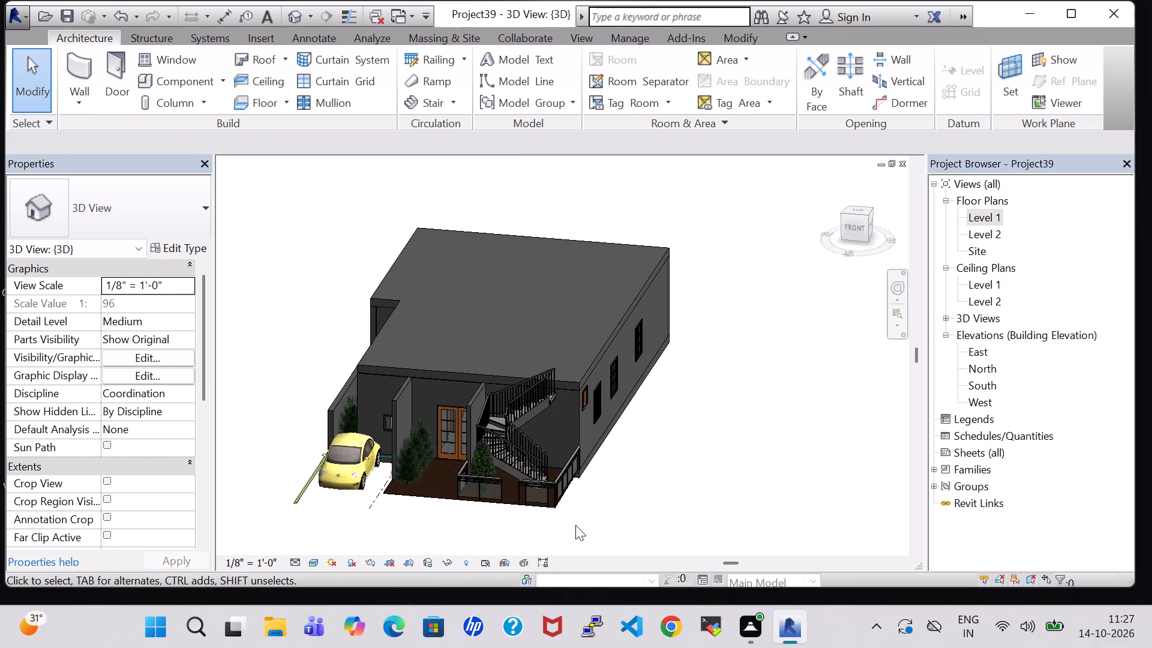
middle_click_drag(701, 507, 701, 481, "shift")
scroll(701, 481, "up", 1, "shift")
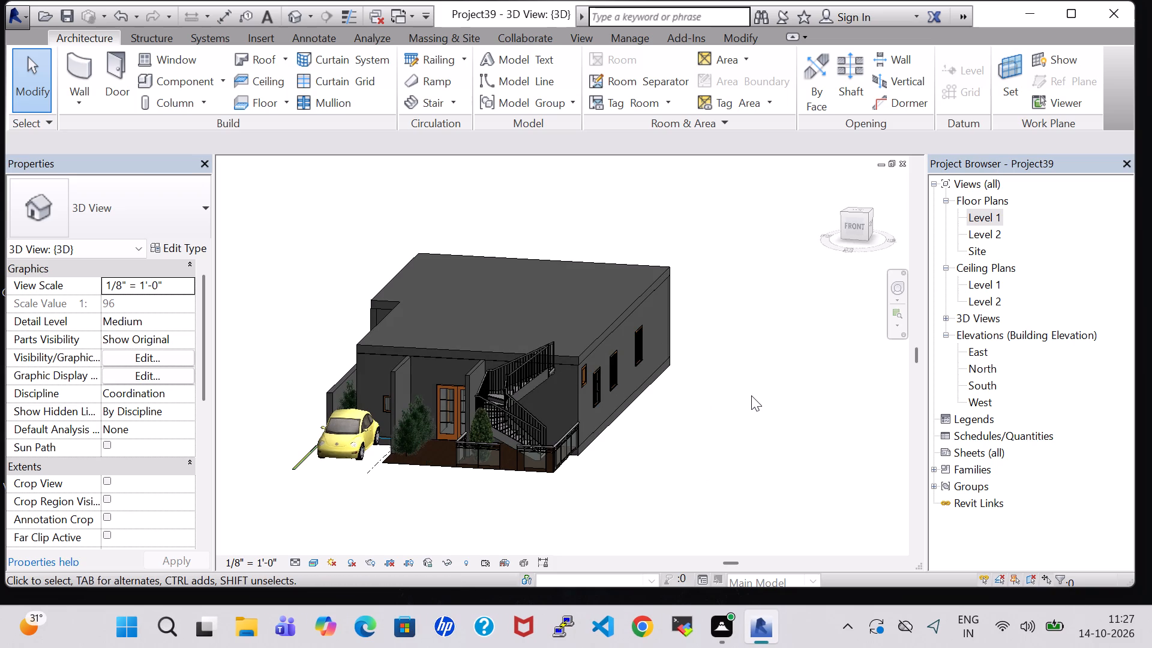
Delete the two INNER 6" walls flanking the entrance, one beside the parking and one beside the stairs.
middle_click_drag(725, 397, 742, 496, "shift")
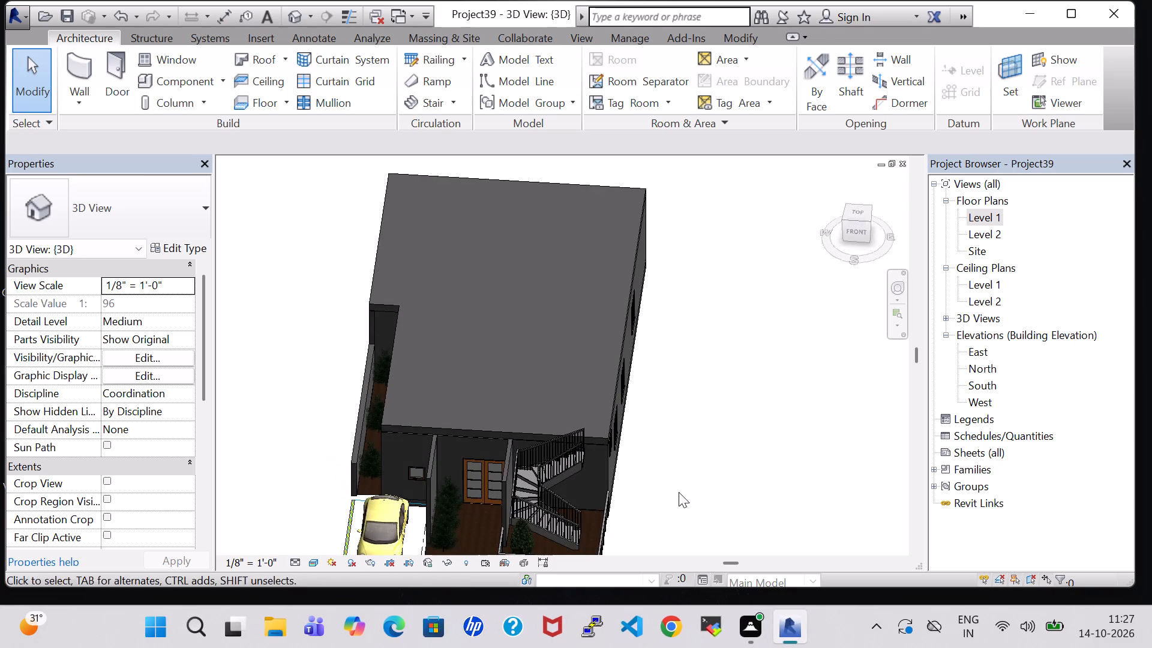
left_click(425, 490)
key("Delete")
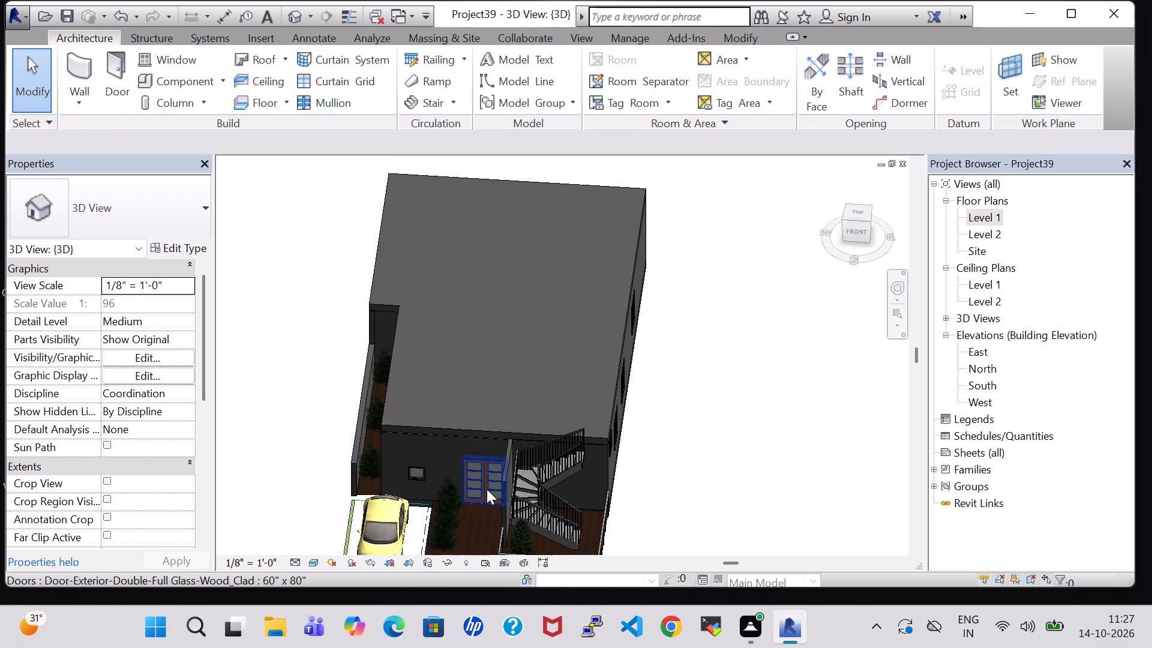
left_click(502, 503)
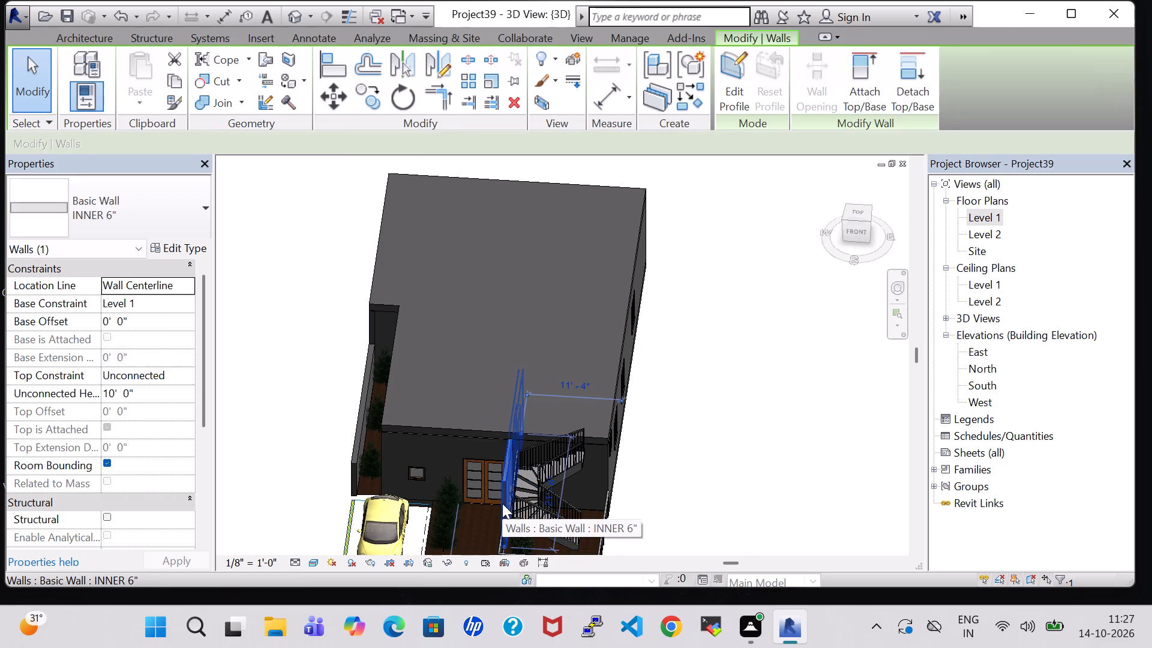
key("Delete")
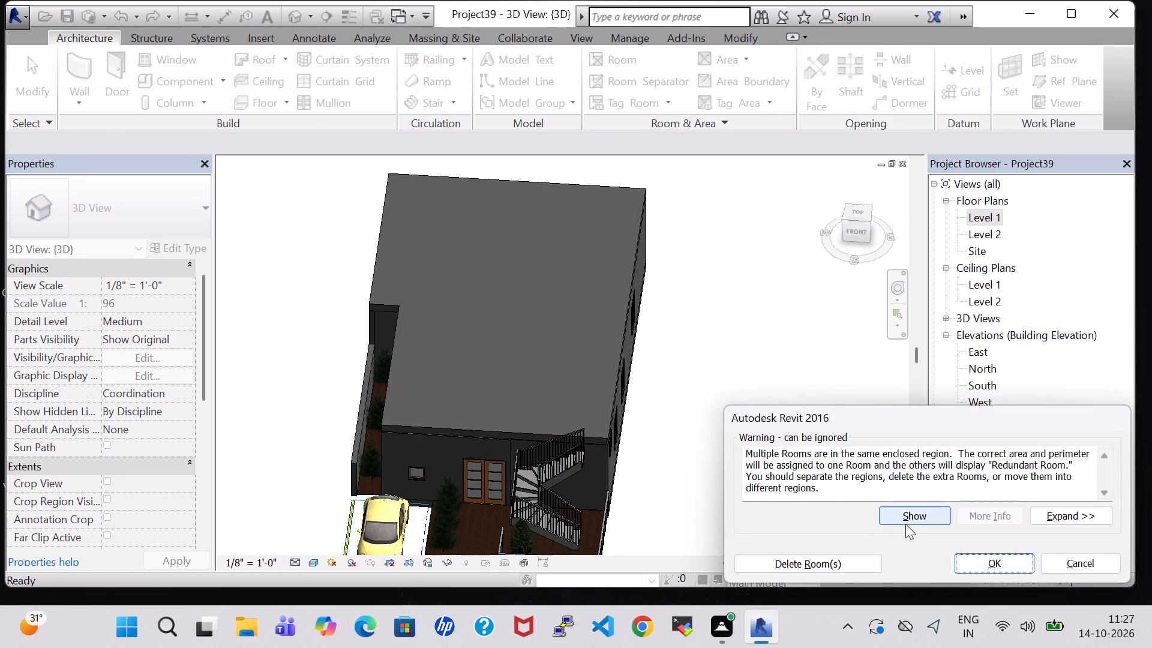
key("ctrl+z")
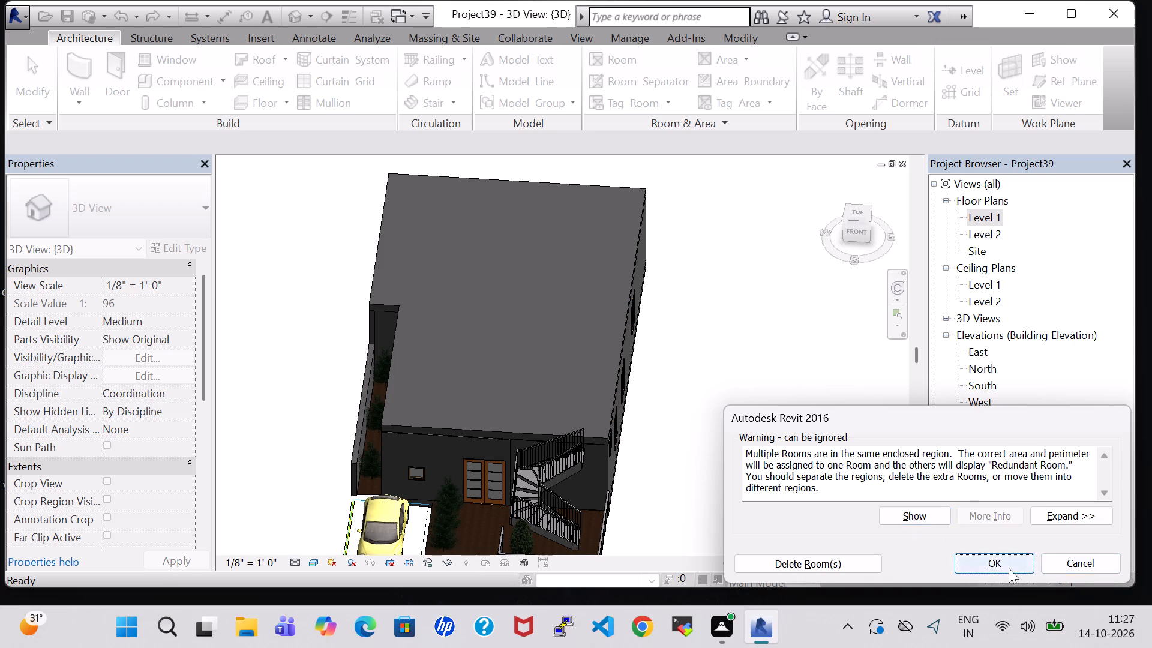
left_click(1009, 568)
Examine the house front in the 3D view and the parking, entrance and stairs area in the Level 1 plan.
middle_click_drag(709, 485, 700, 373, "shift")
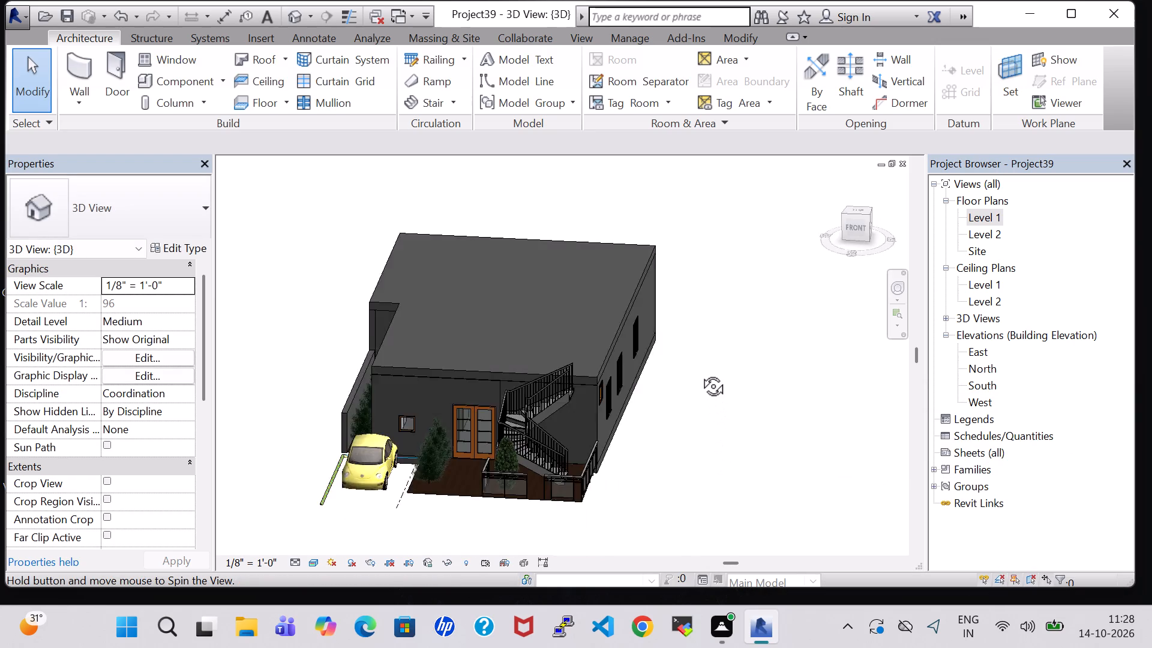
middle_click_drag(700, 373, 698, 363, "shift")
middle_click(697, 360, "shift")
middle_click_drag(685, 394, 718, 406)
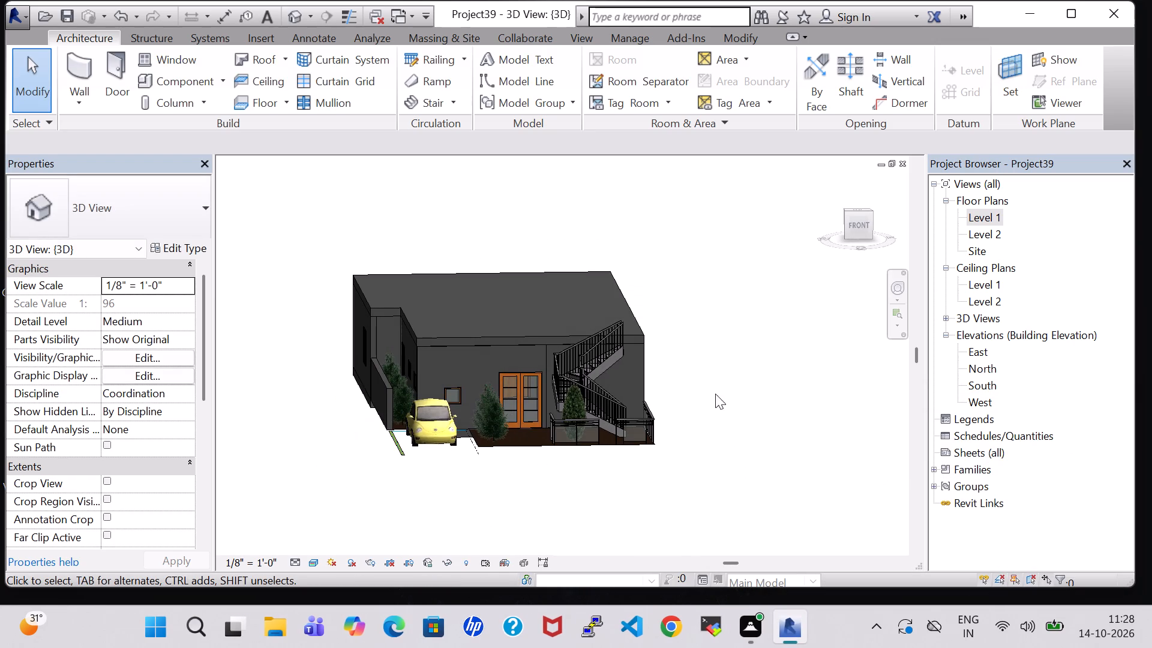
double_click(997, 216)
scroll(652, 428, "down", 1)
middle_click_drag(736, 484, 713, 296)
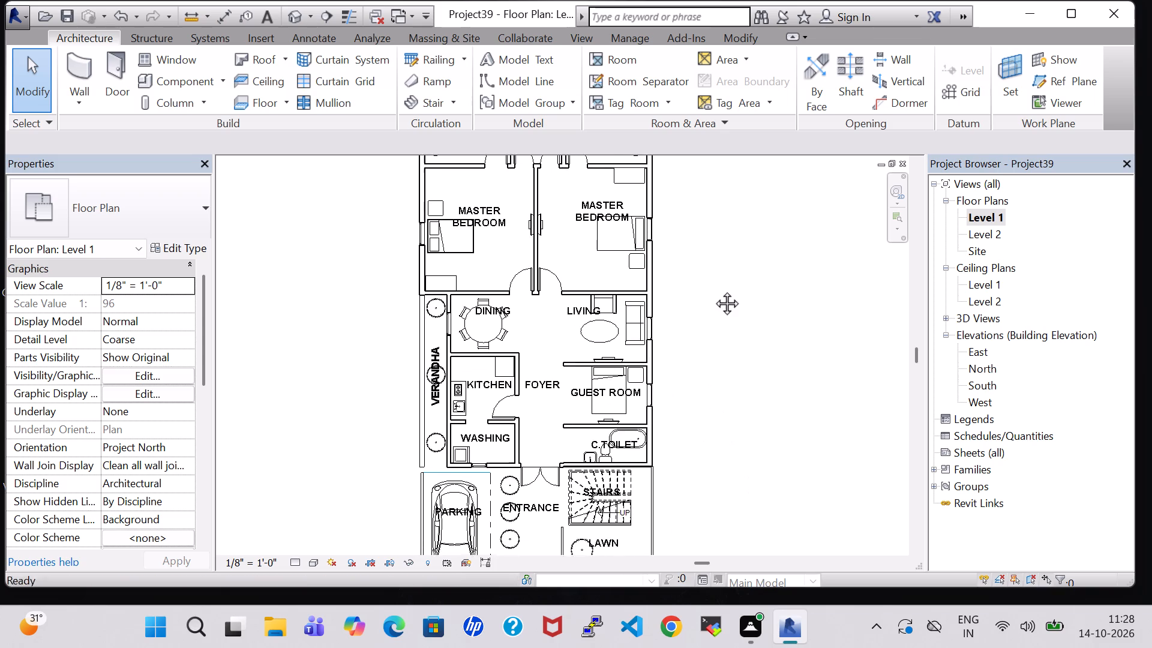
middle_click(713, 292)
middle_click_drag(731, 386, 726, 298)
double_click(993, 216)
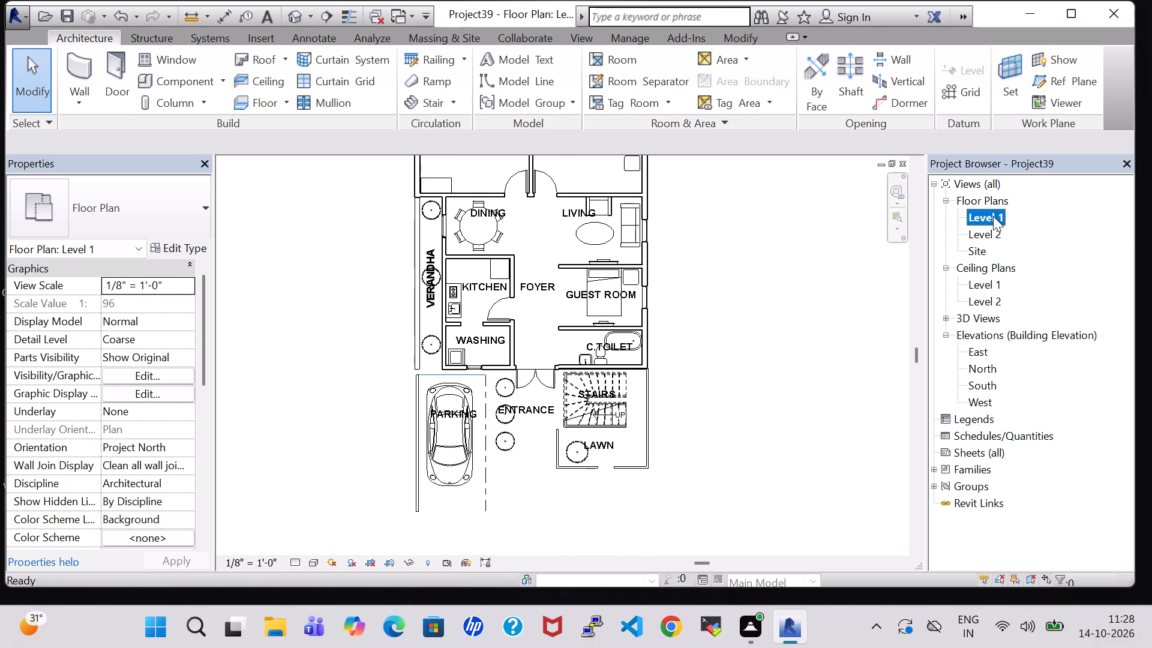
Examine the house in the 3D view from the window side and close up on the entrance door and stairs from the front.
left_click(290, 21)
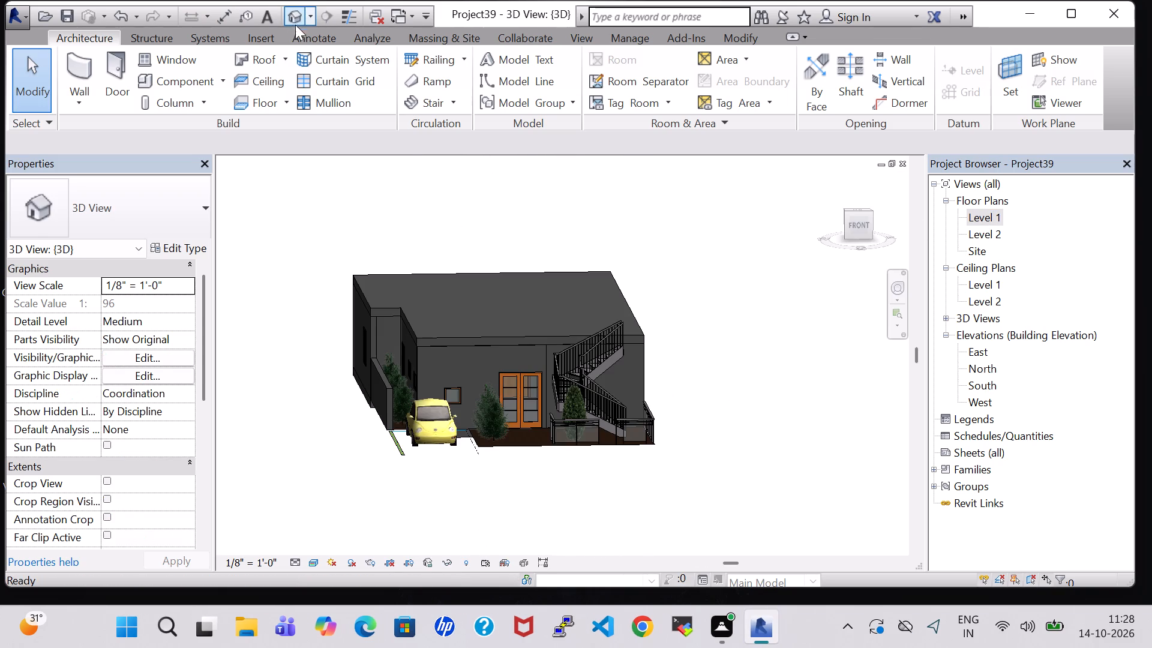
middle_click_drag(676, 368, 671, 447, "shift")
middle_click_drag(683, 470, 630, 365)
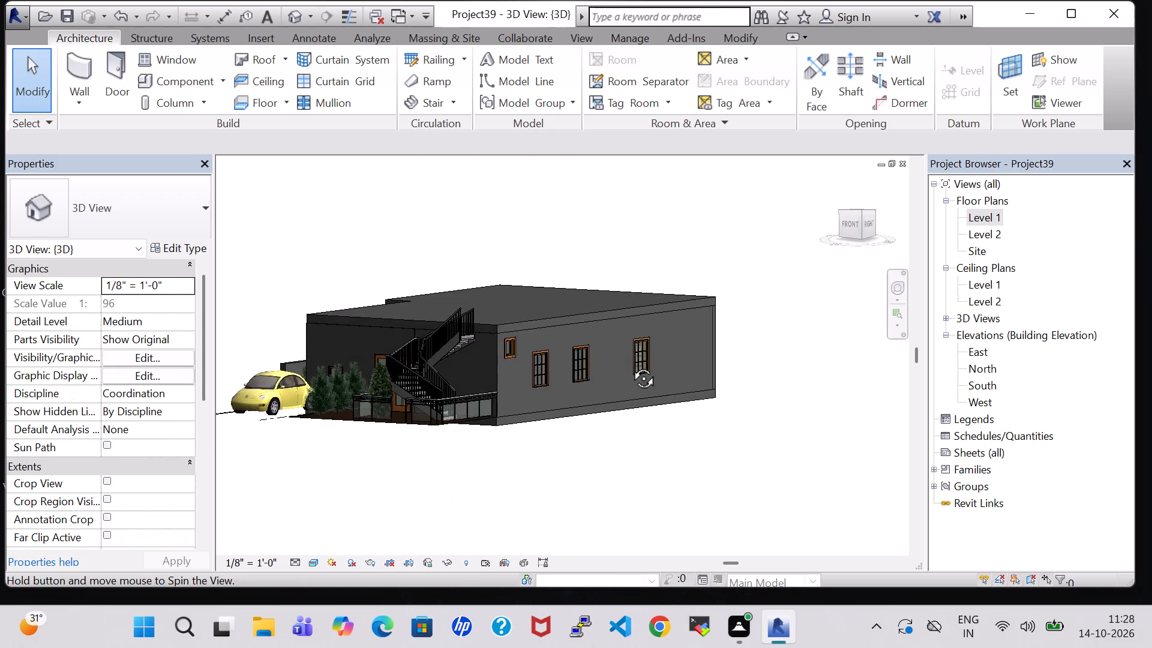
middle_click_drag(630, 365, 646, 367)
middle_click_drag(566, 495, 598, 507, "shift")
scroll(598, 507, "up", 1, "shift")
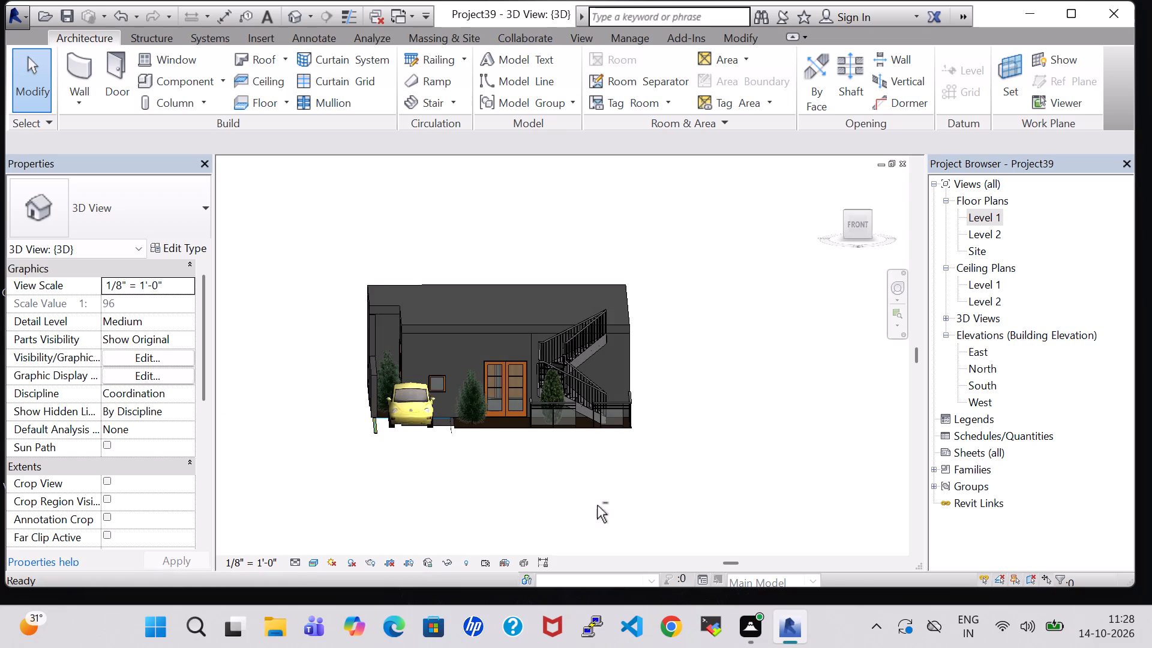
scroll(592, 463, "up", 4)
middle_click_drag(523, 455, 523, 470)
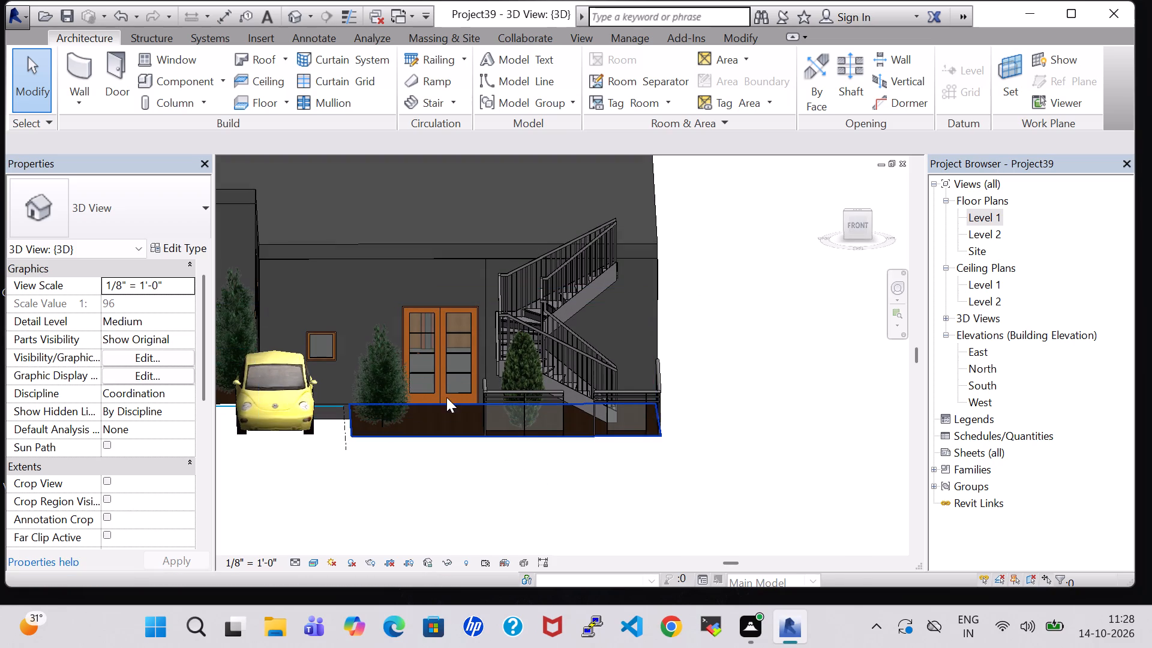
Examine the whole house straight on from the front in the 3D view.
left_click(475, 461)
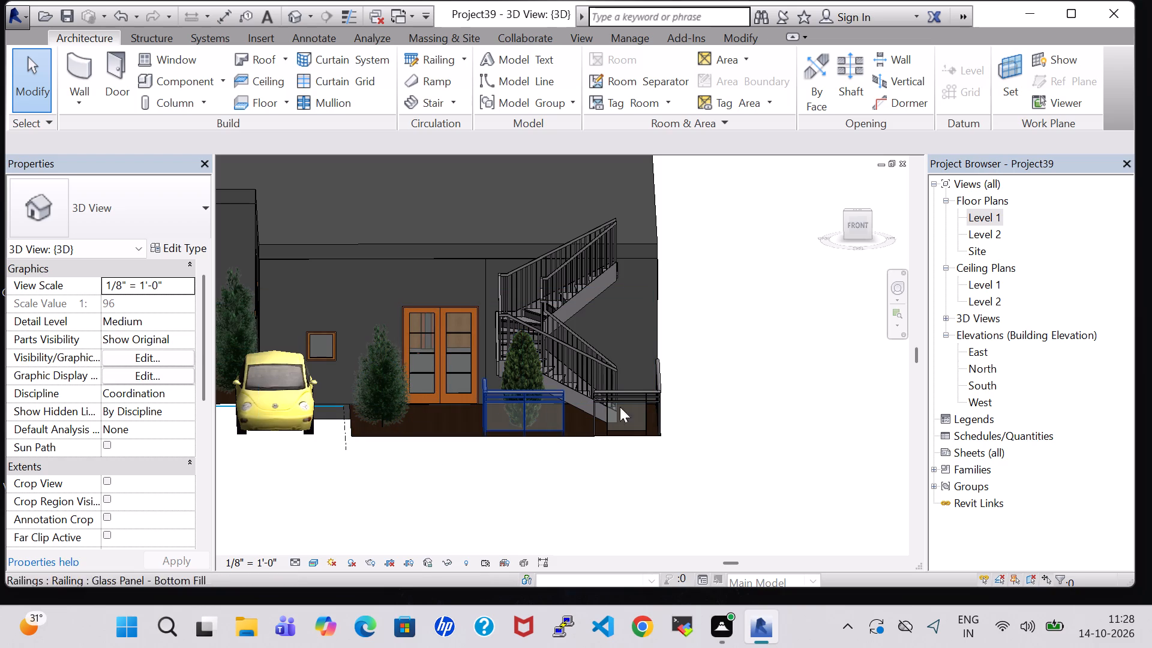
scroll(709, 311, "down", 2)
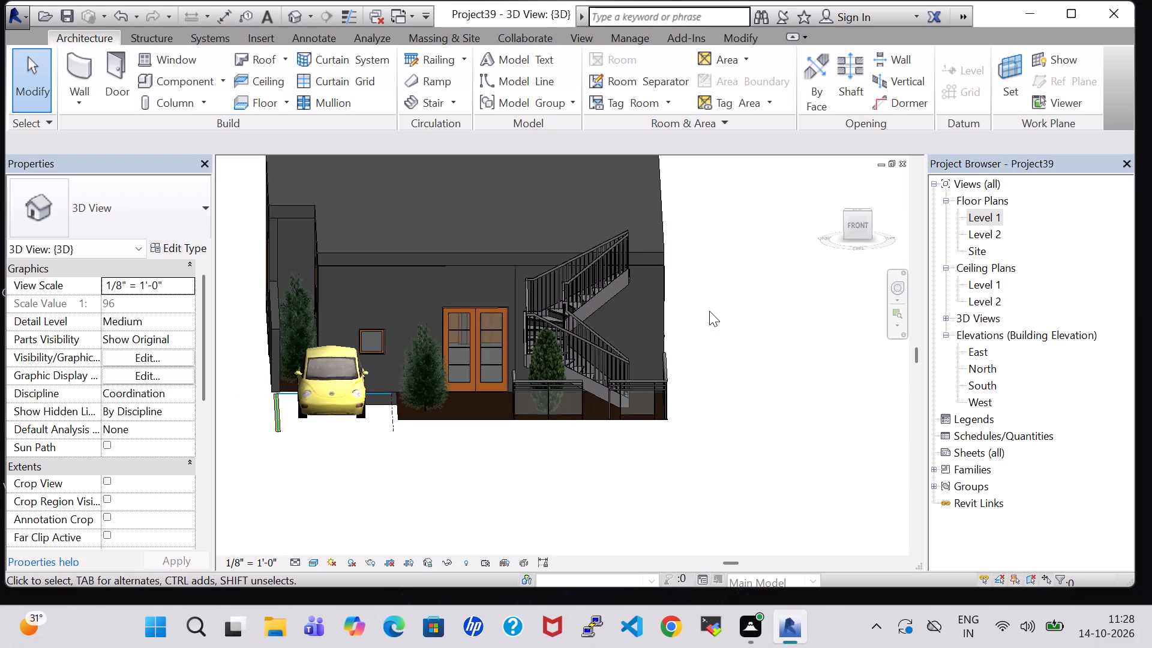
scroll(709, 311, "down", 1)
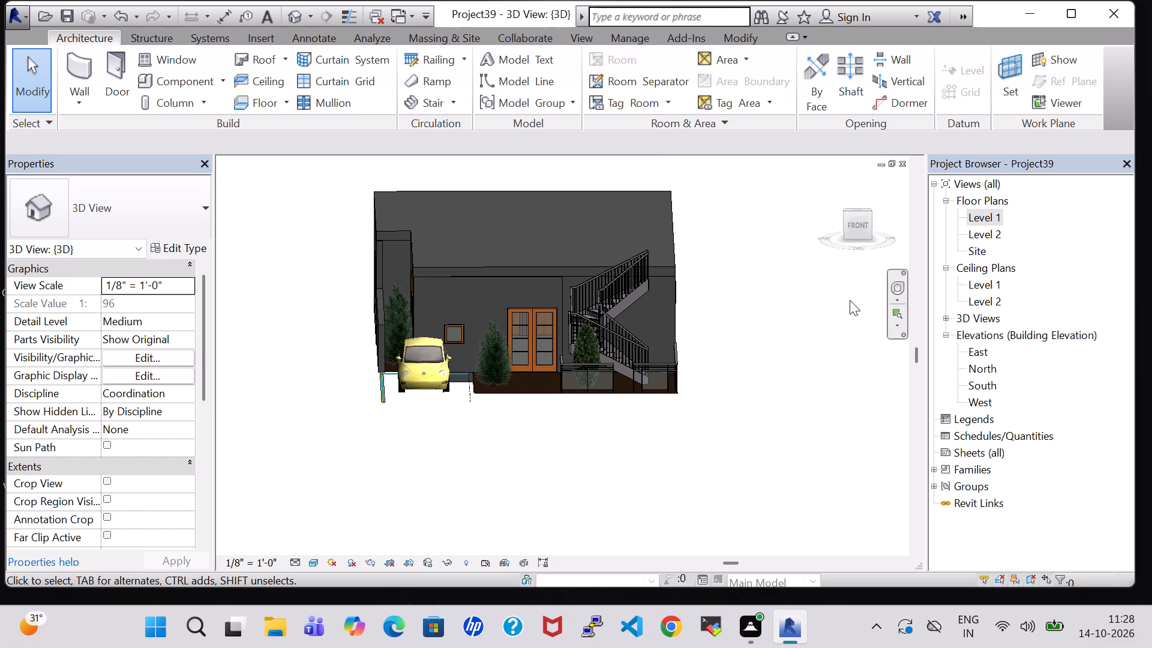
left_click(858, 227)
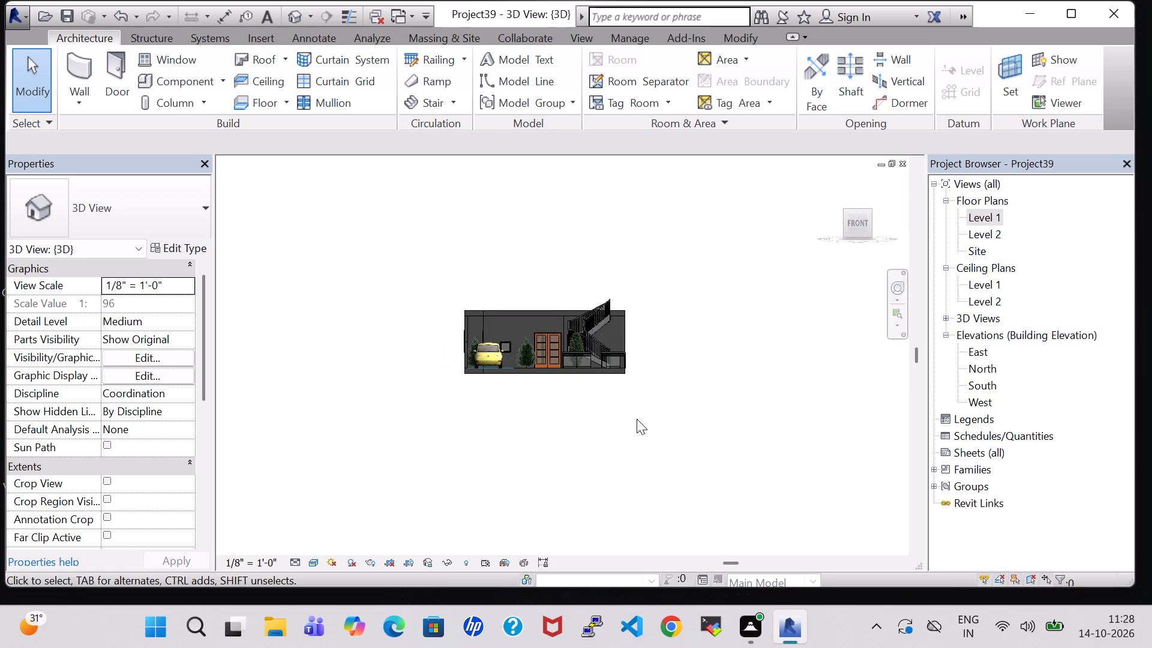
scroll(637, 419, "up", 5)
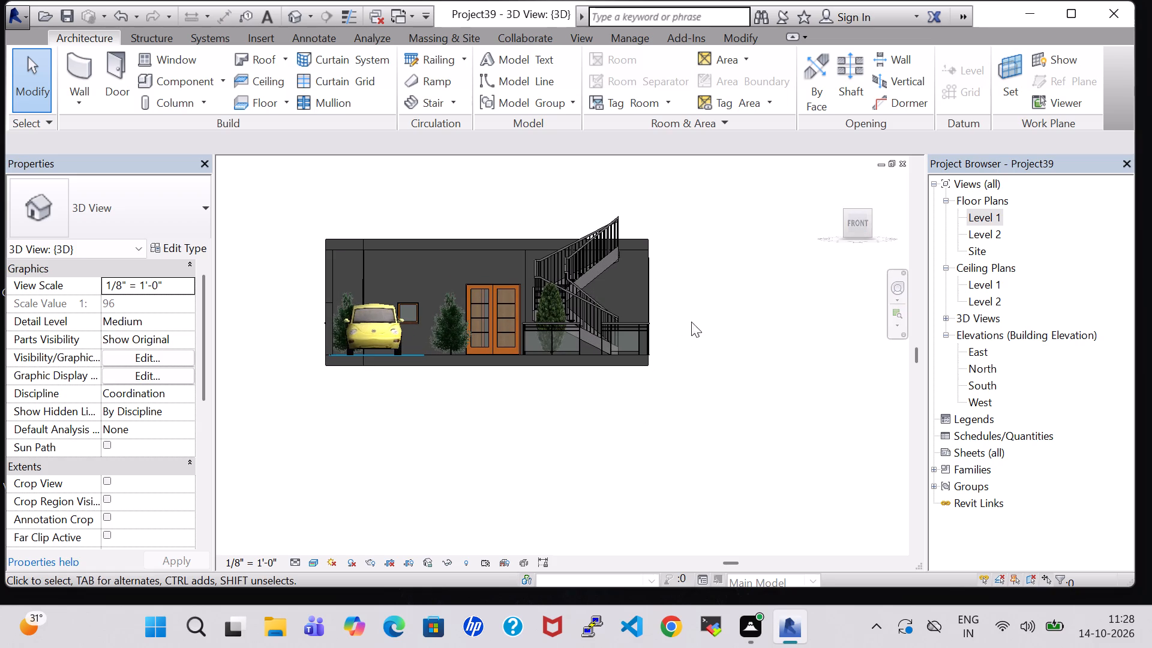
middle_click_drag(707, 313, 728, 363)
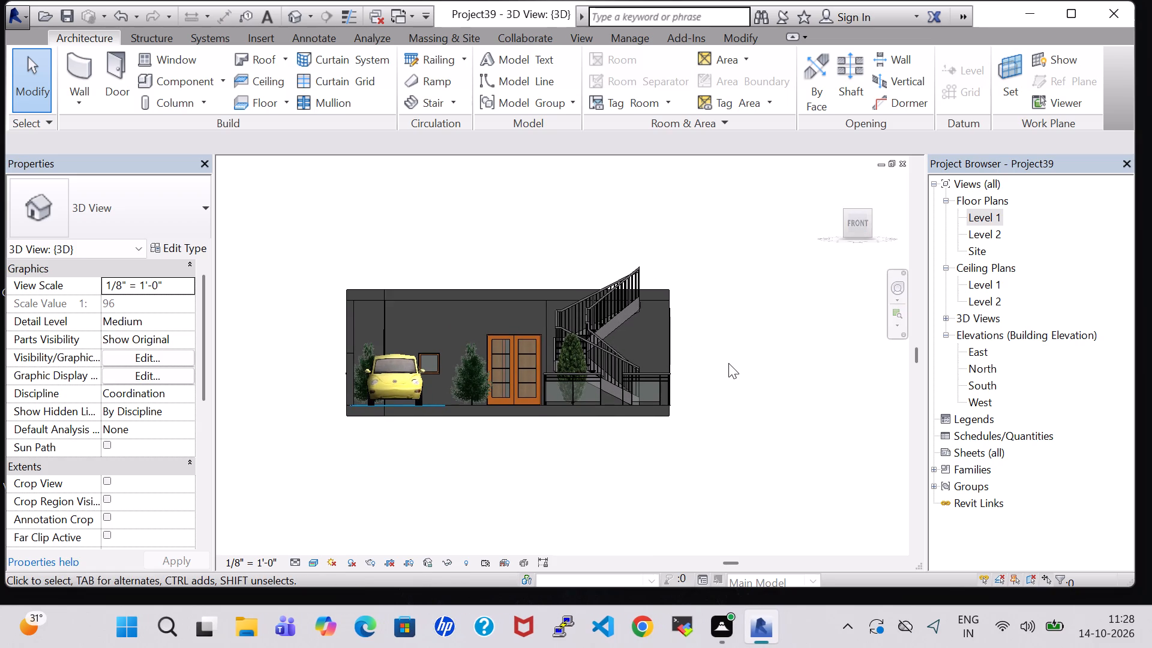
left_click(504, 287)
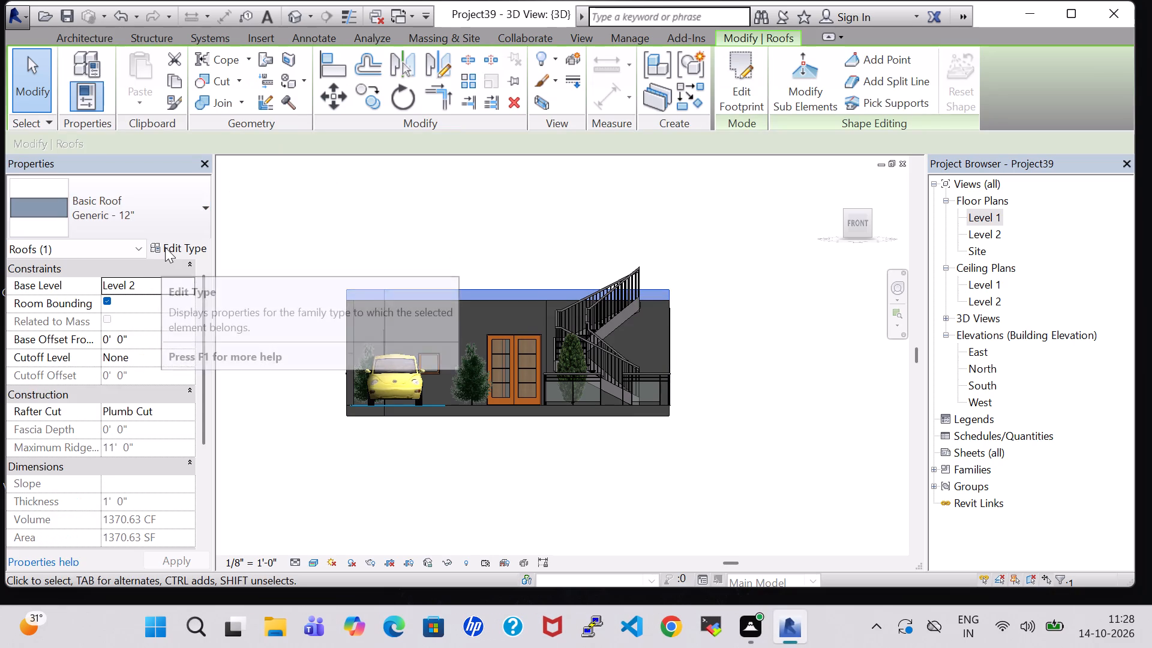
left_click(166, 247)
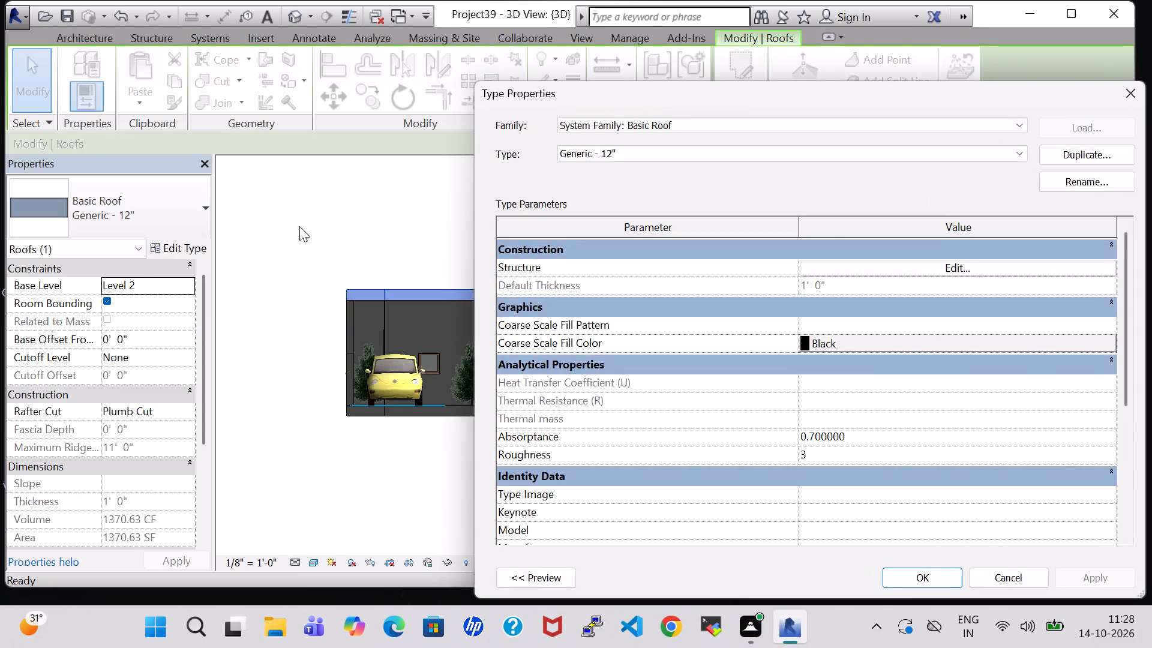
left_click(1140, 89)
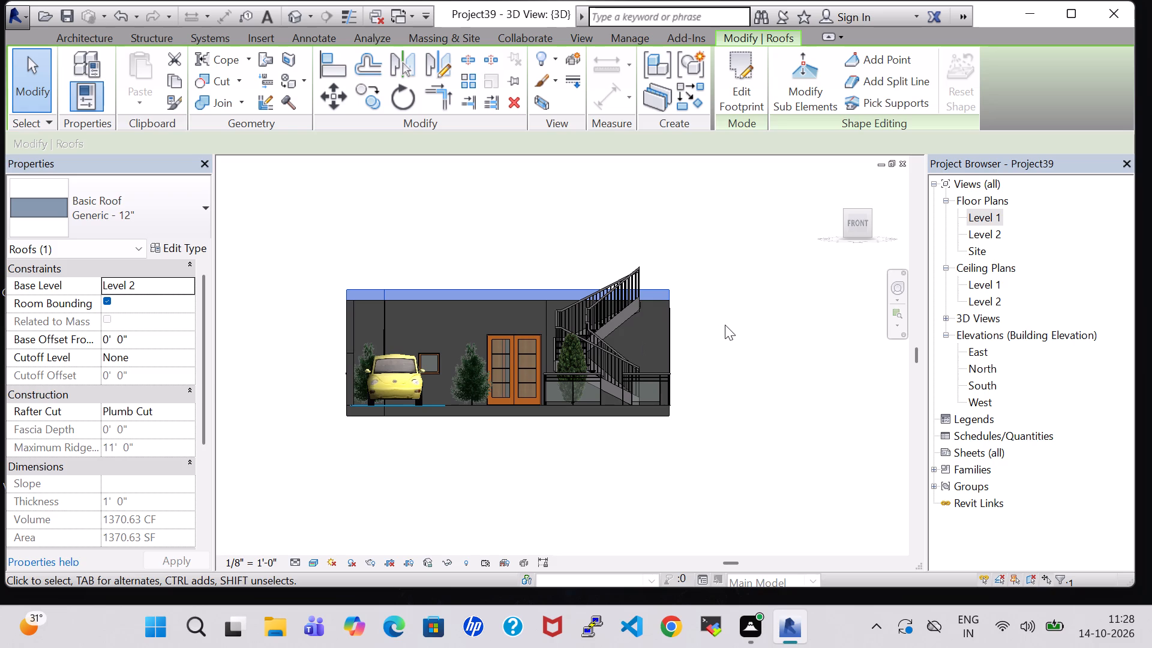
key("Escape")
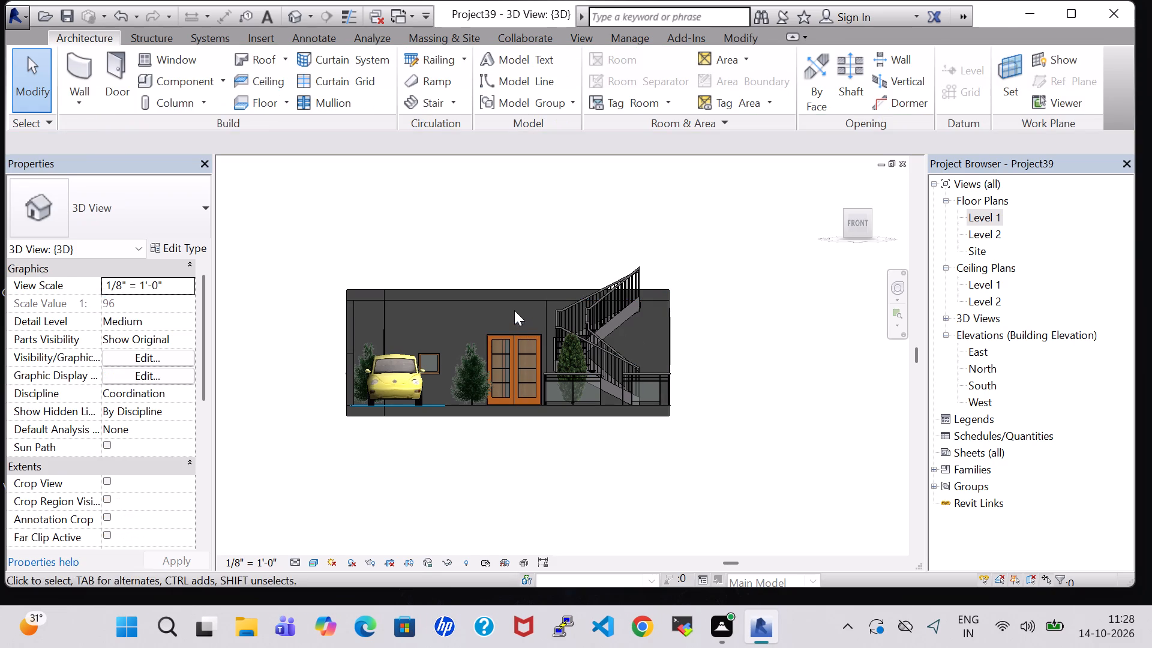
Set the structure layer material of the INNER 6" wall type to Brick, Common, using the wall around the entrance door.
left_click(469, 319)
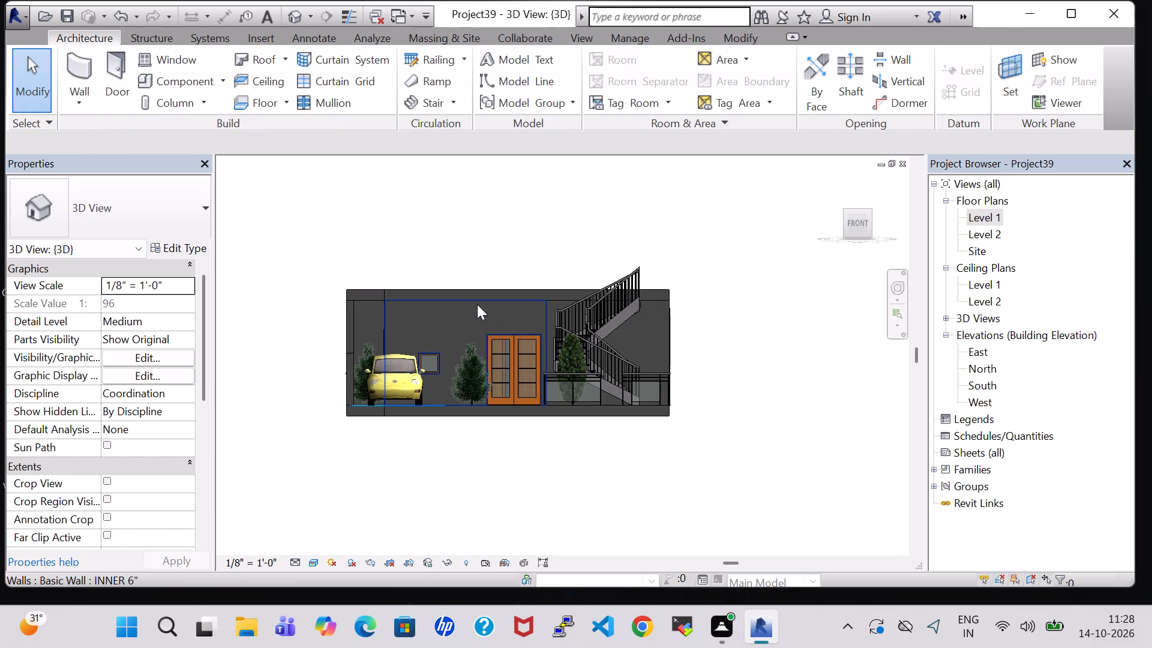
left_click(477, 304)
left_click(167, 246)
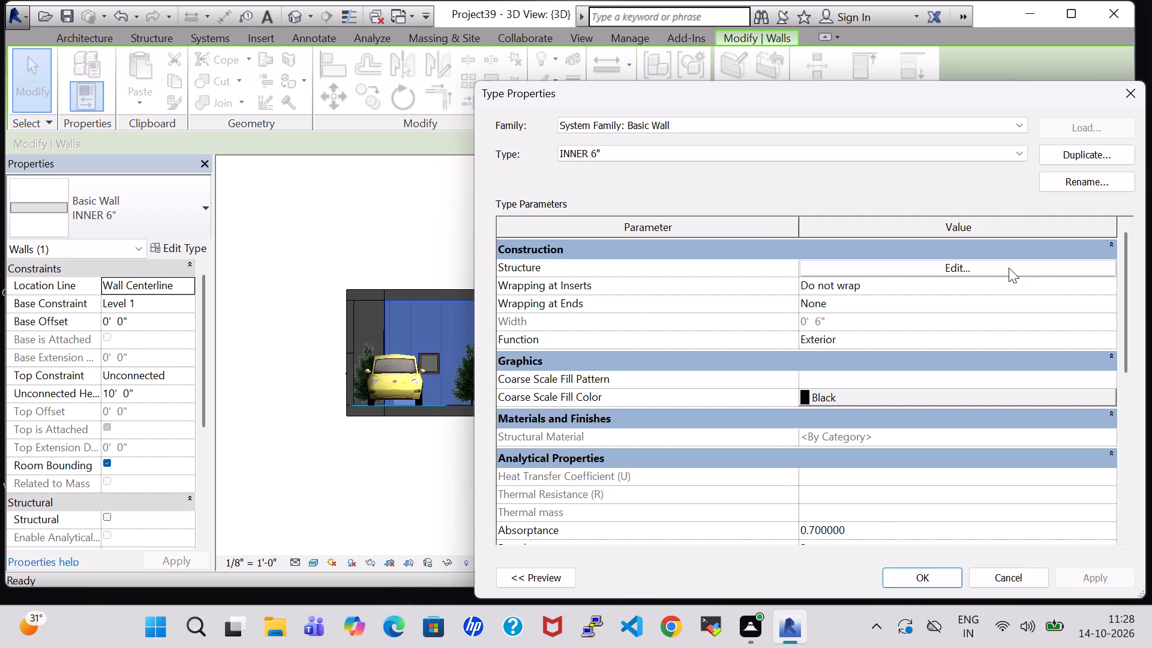
left_click(989, 272)
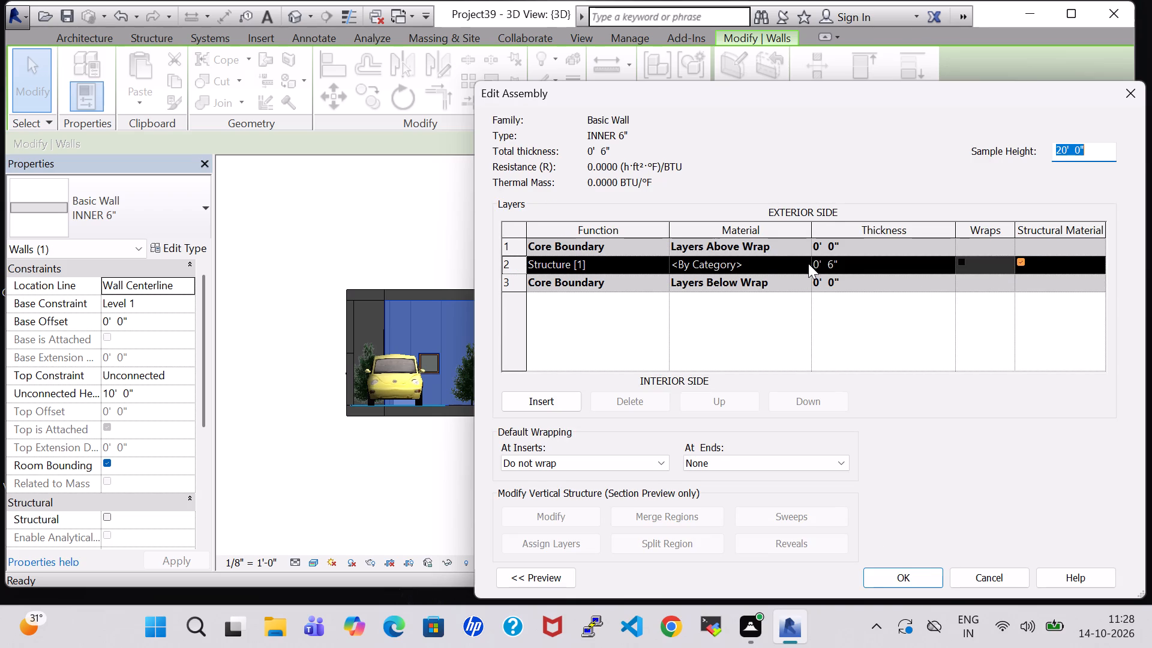
double_click(802, 261)
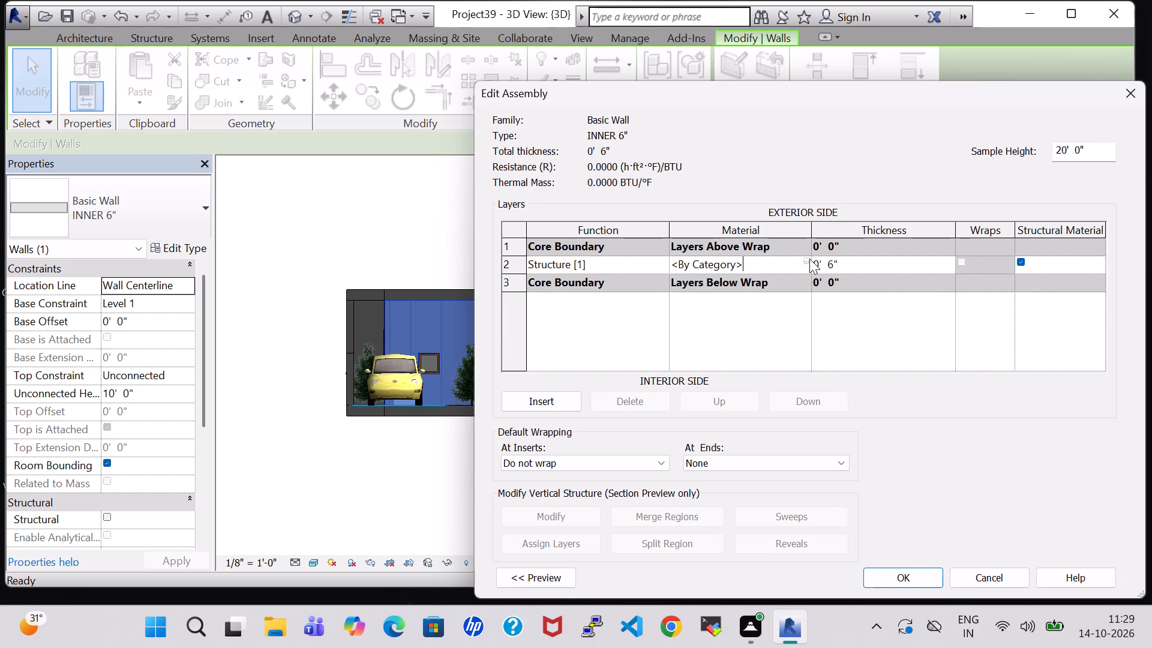
double_click(809, 259)
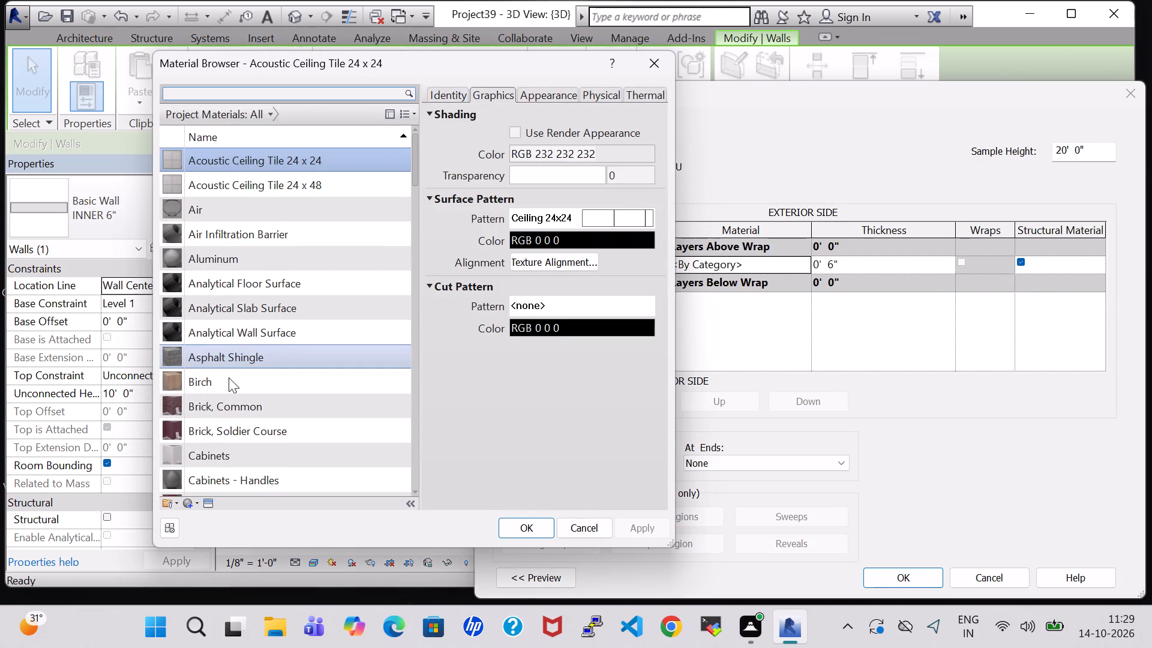
left_click(244, 413)
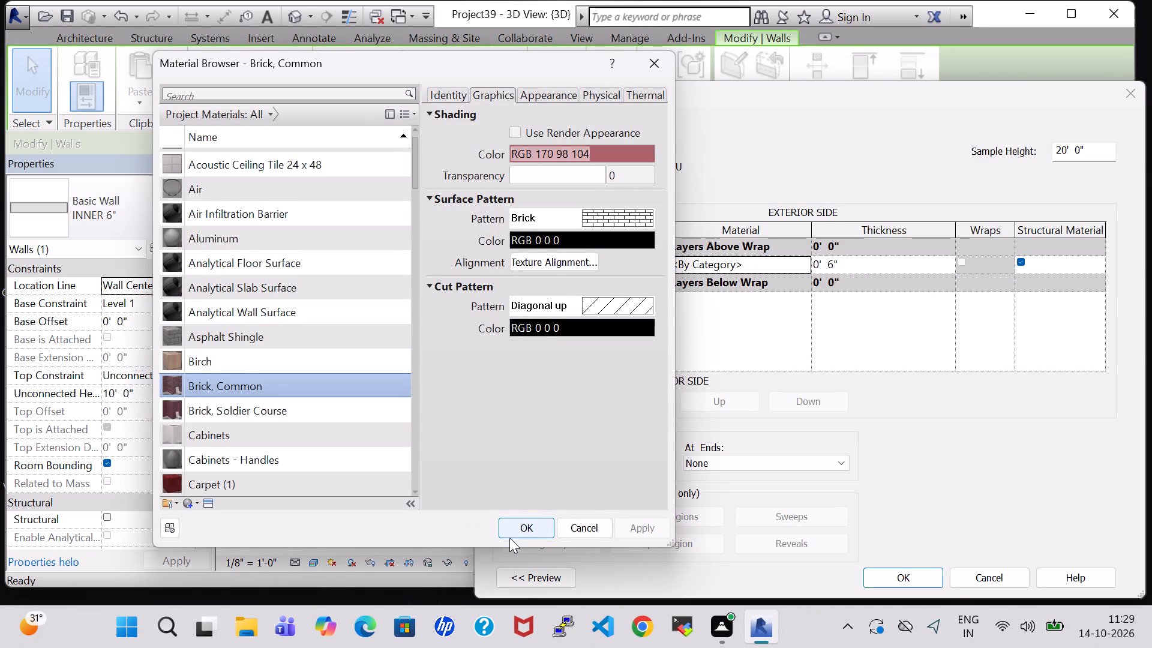
left_click(509, 524)
left_click(884, 589)
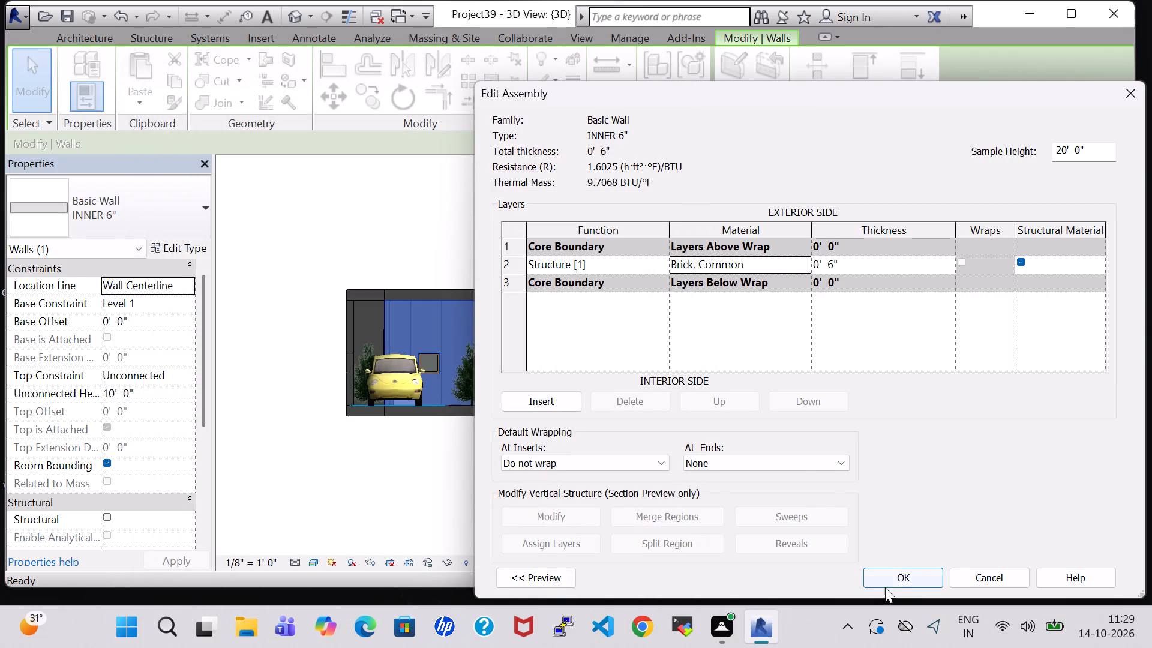
left_click(888, 586)
left_click(1078, 577)
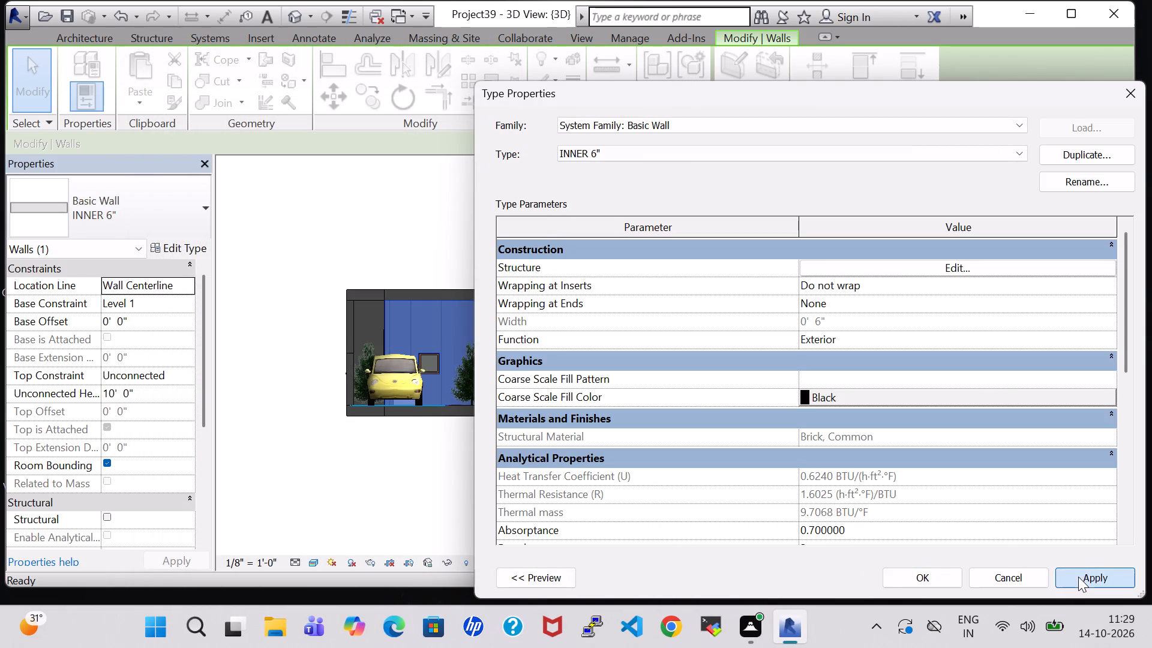
left_click(932, 580)
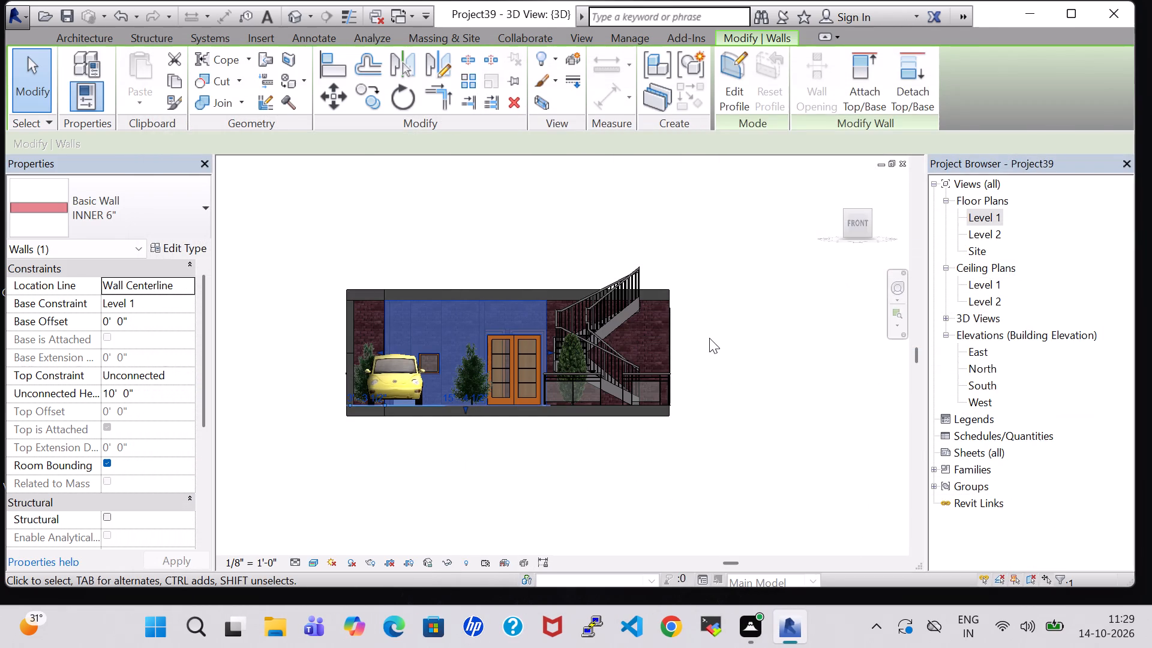
left_click(709, 338)
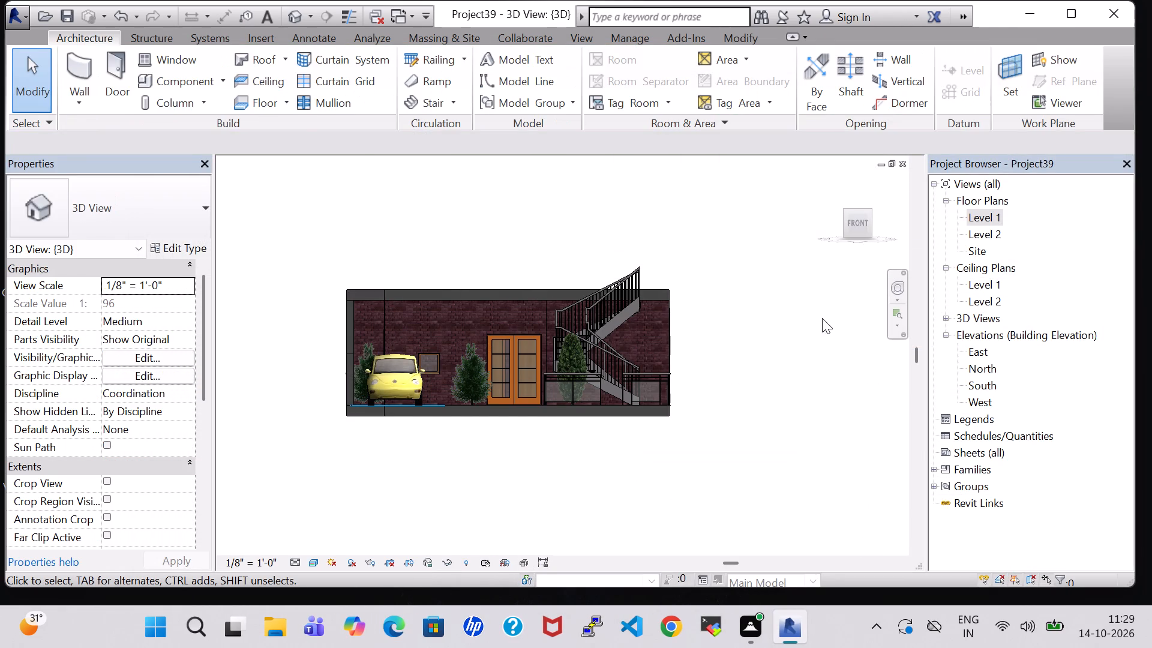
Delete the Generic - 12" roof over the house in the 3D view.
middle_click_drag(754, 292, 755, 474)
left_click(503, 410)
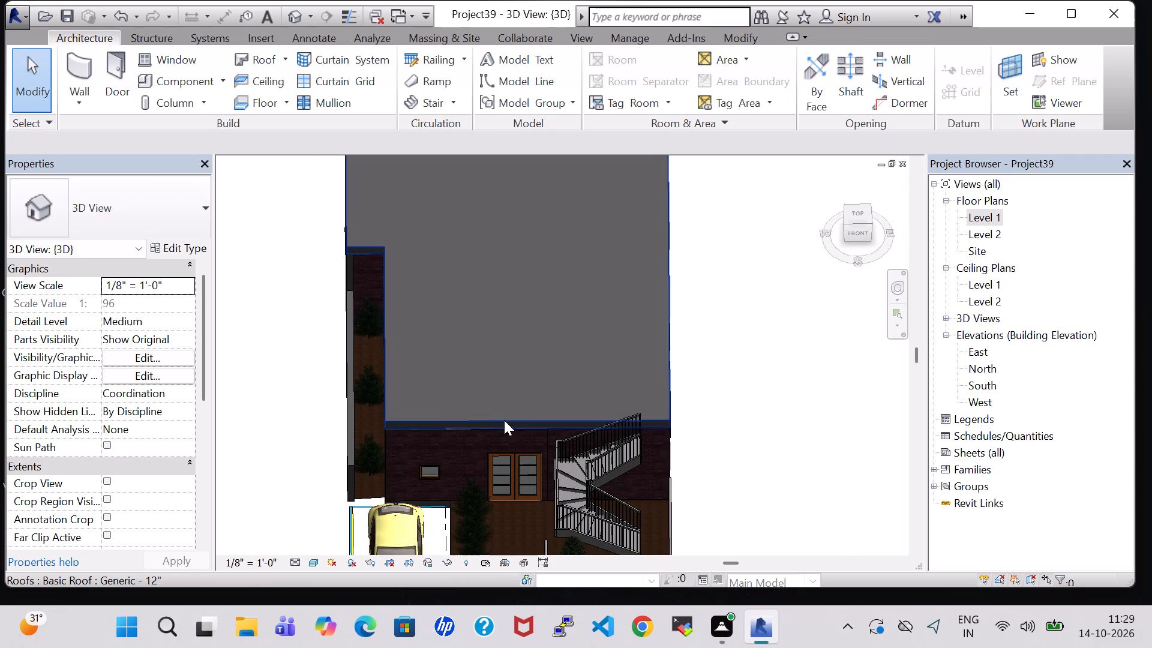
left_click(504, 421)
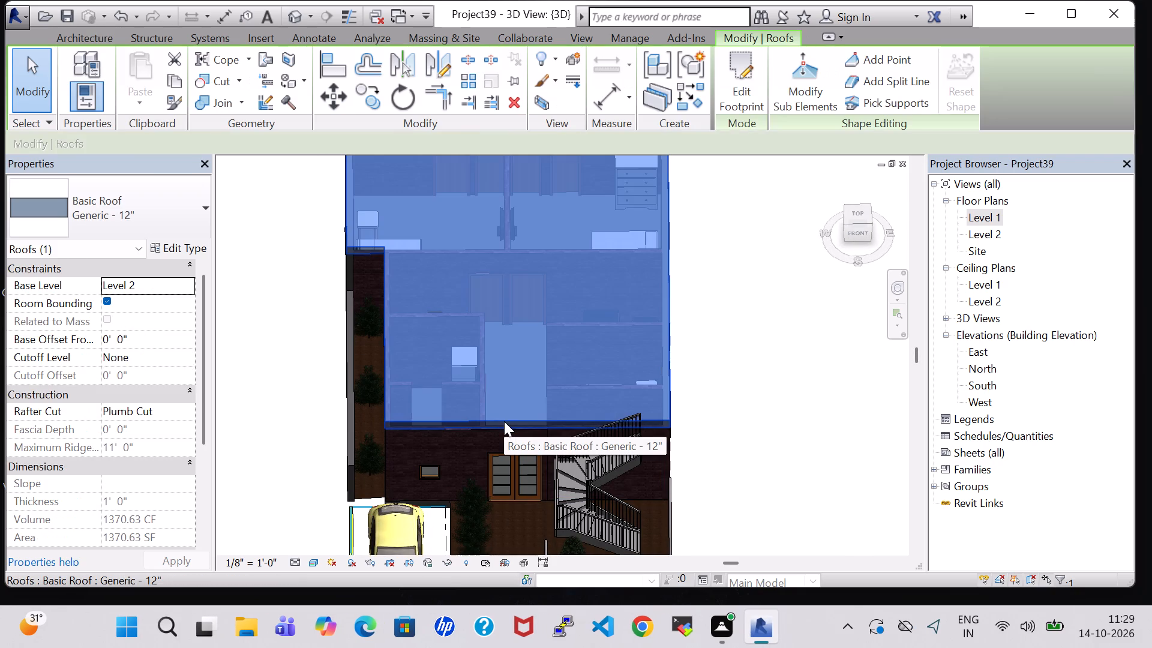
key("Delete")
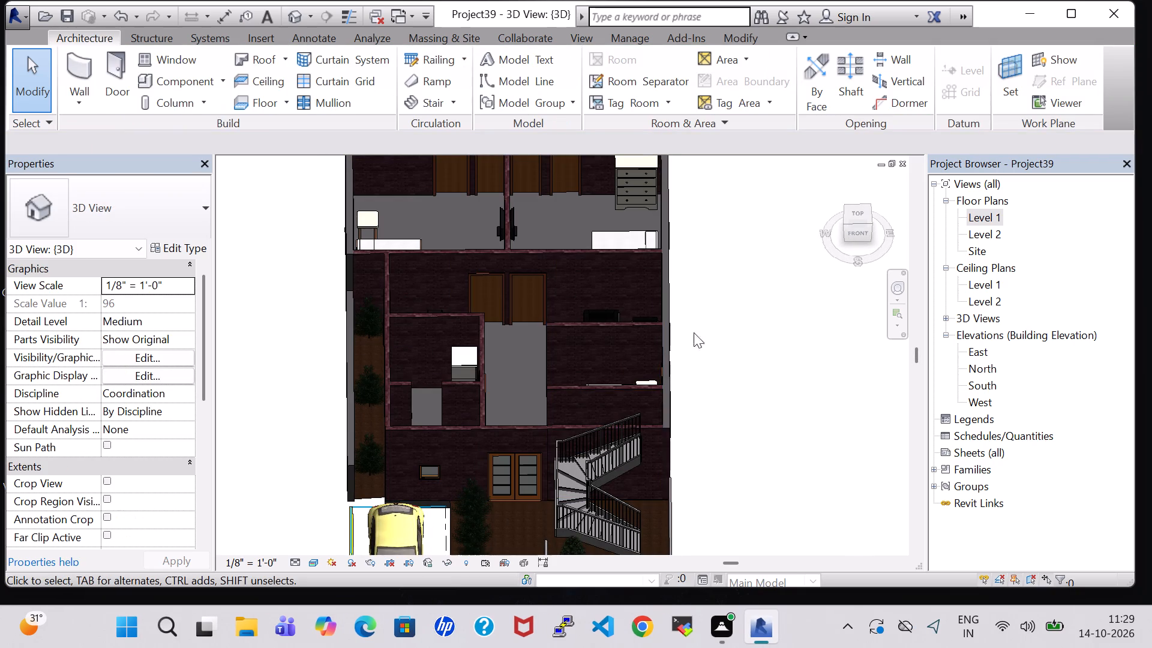
Examine the brick inner walls, the furnished rooms and the outer side wall from above in the 3D view.
middle_click_drag(701, 293, 710, 399)
scroll(715, 359, "up", 1)
middle_click_drag(715, 359, 715, 424, "shift")
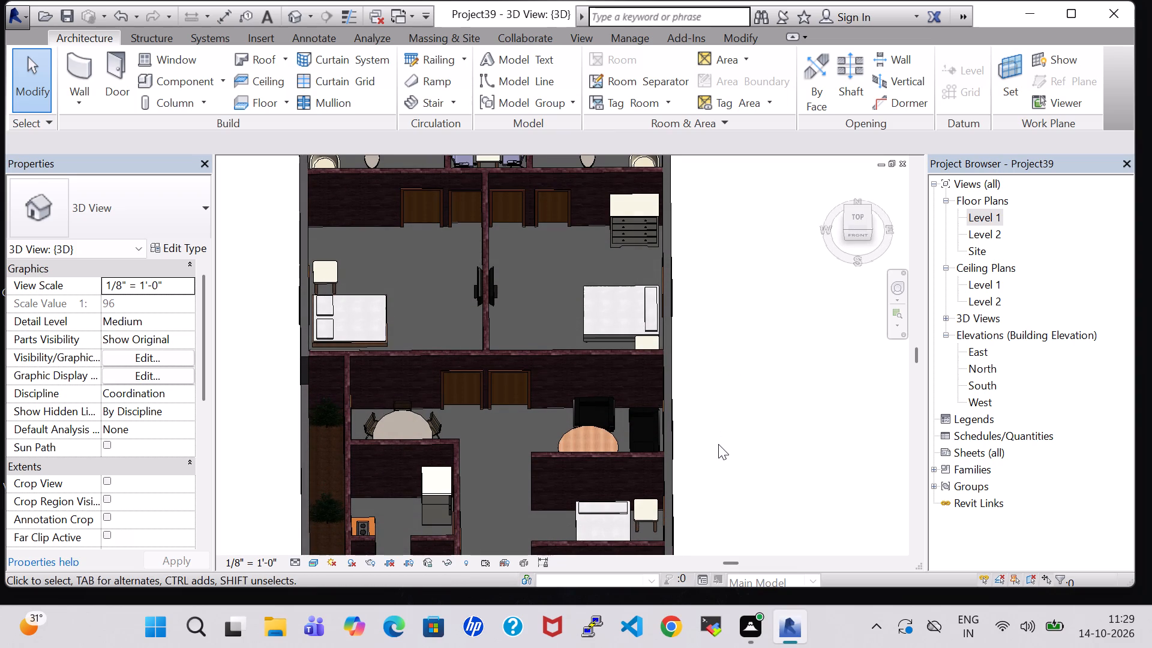
middle_click_drag(739, 480, 728, 419, "shift")
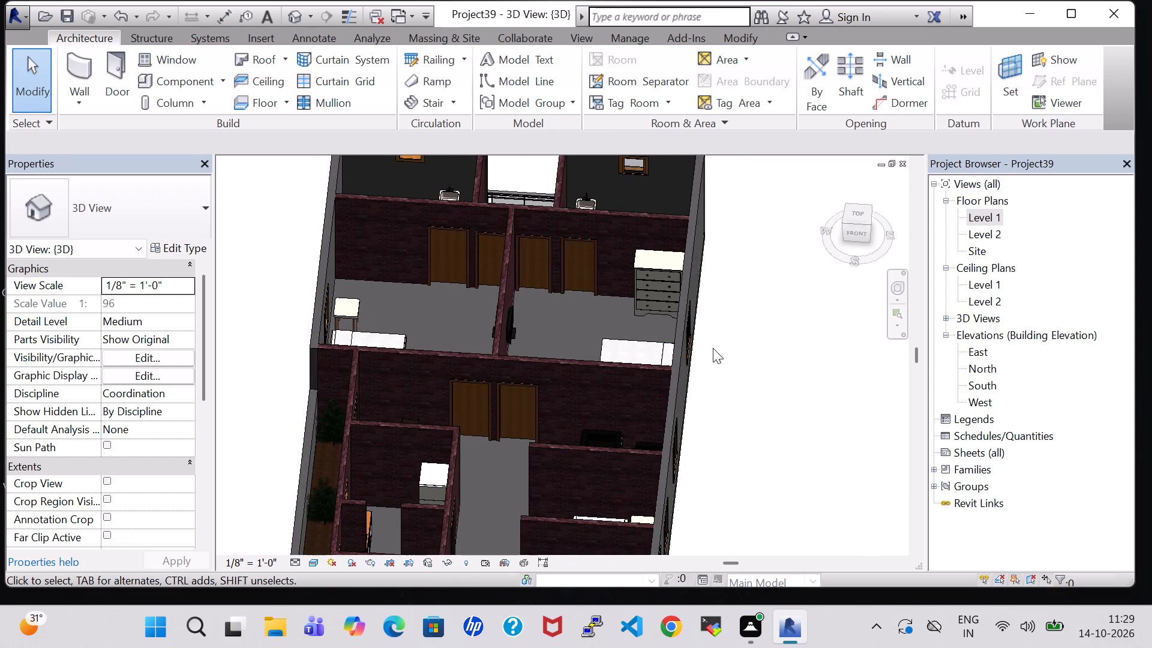
left_click(687, 270)
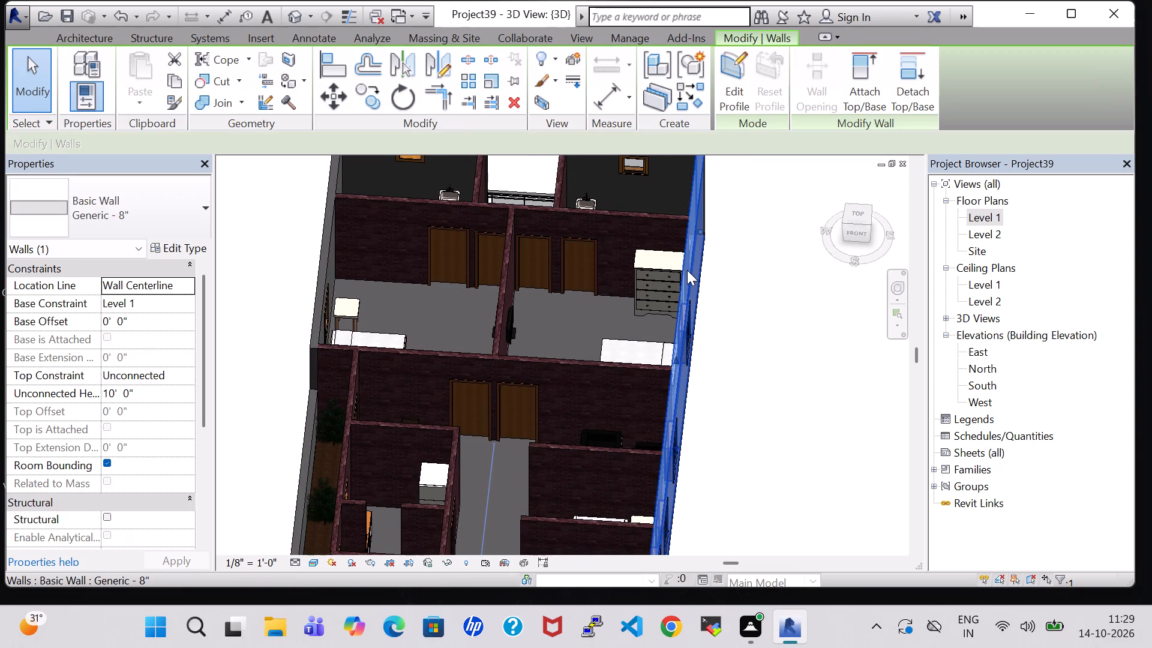
left_click(812, 426)
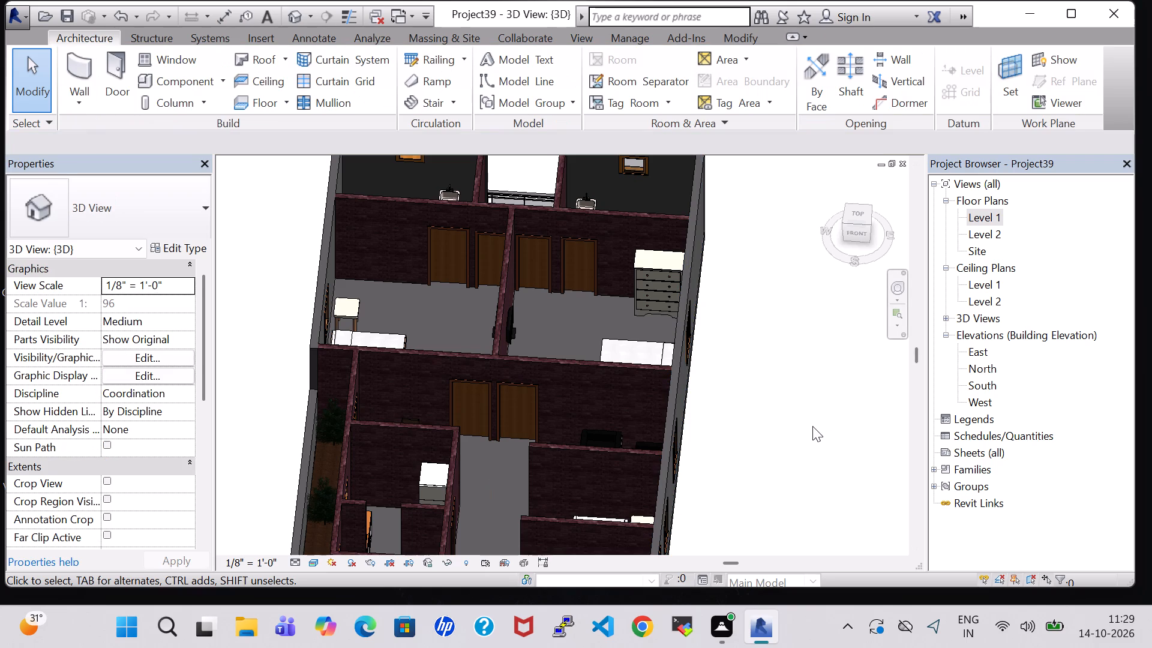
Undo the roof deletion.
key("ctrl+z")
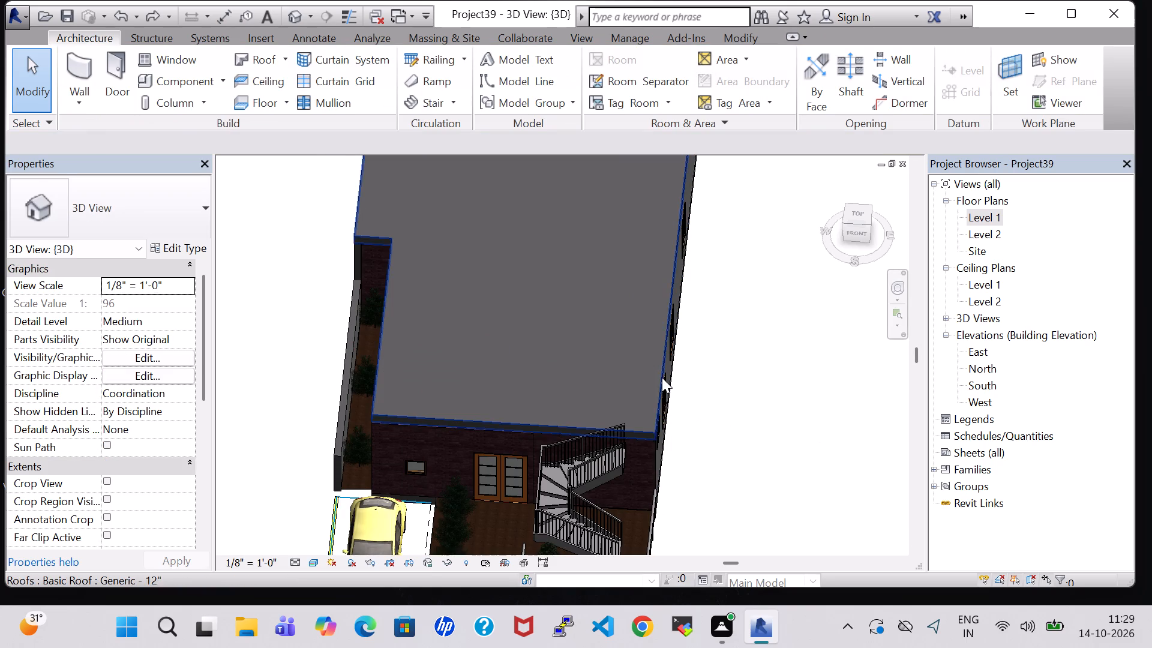
Set the structure layer material of the Generic - 8" wall type to Brick, Common, using the outer wall beside the guest room in the Level 1 plan.
double_click(984, 222)
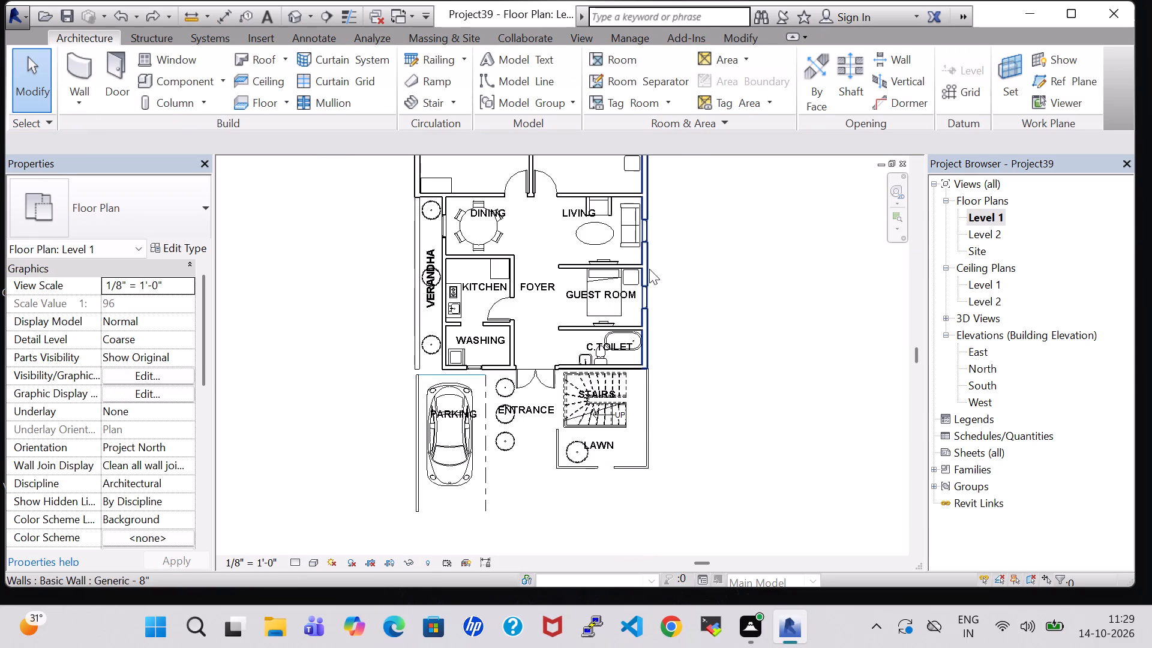
left_click(649, 269)
left_click(168, 248)
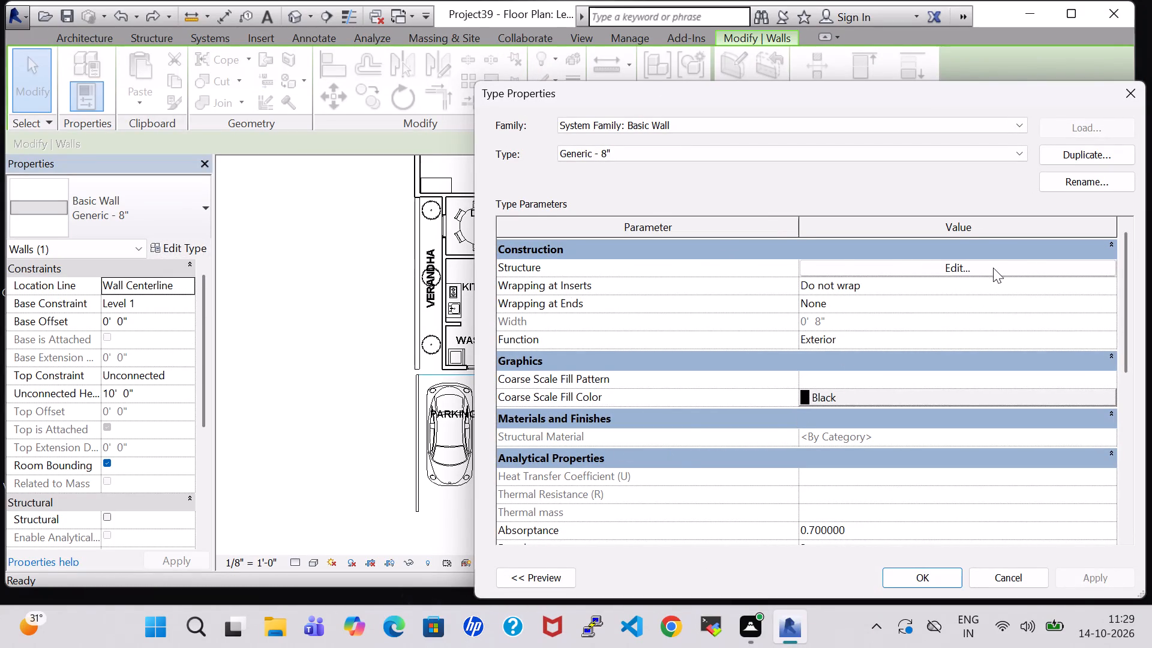
left_click(993, 268)
left_click(653, 264)
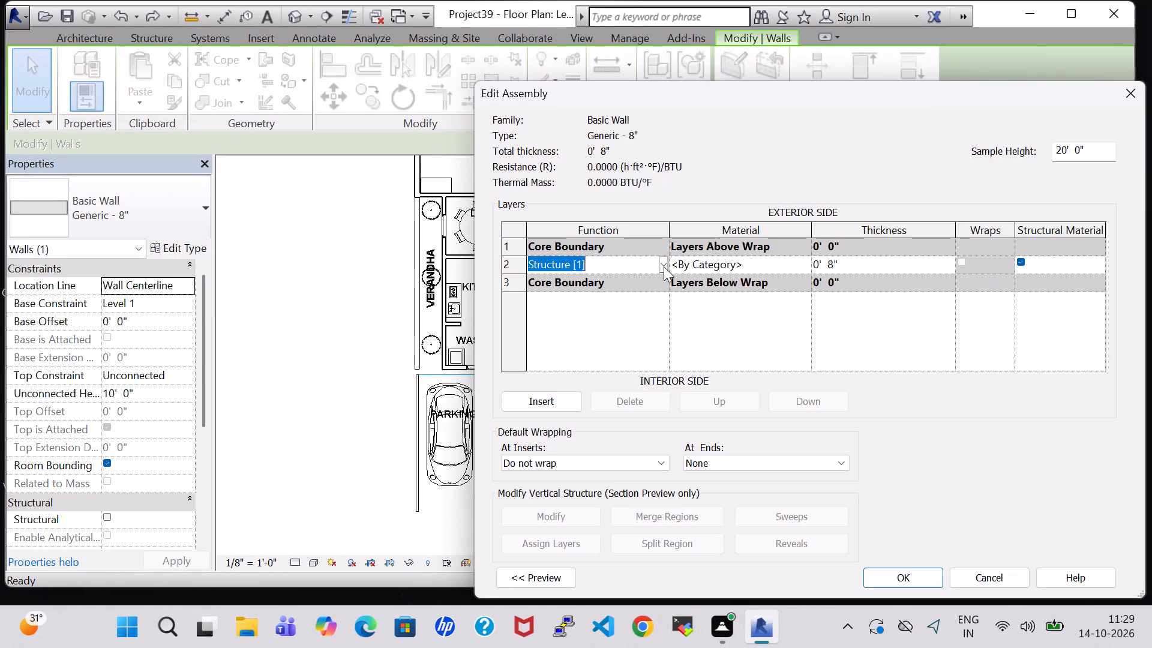
double_click(805, 259)
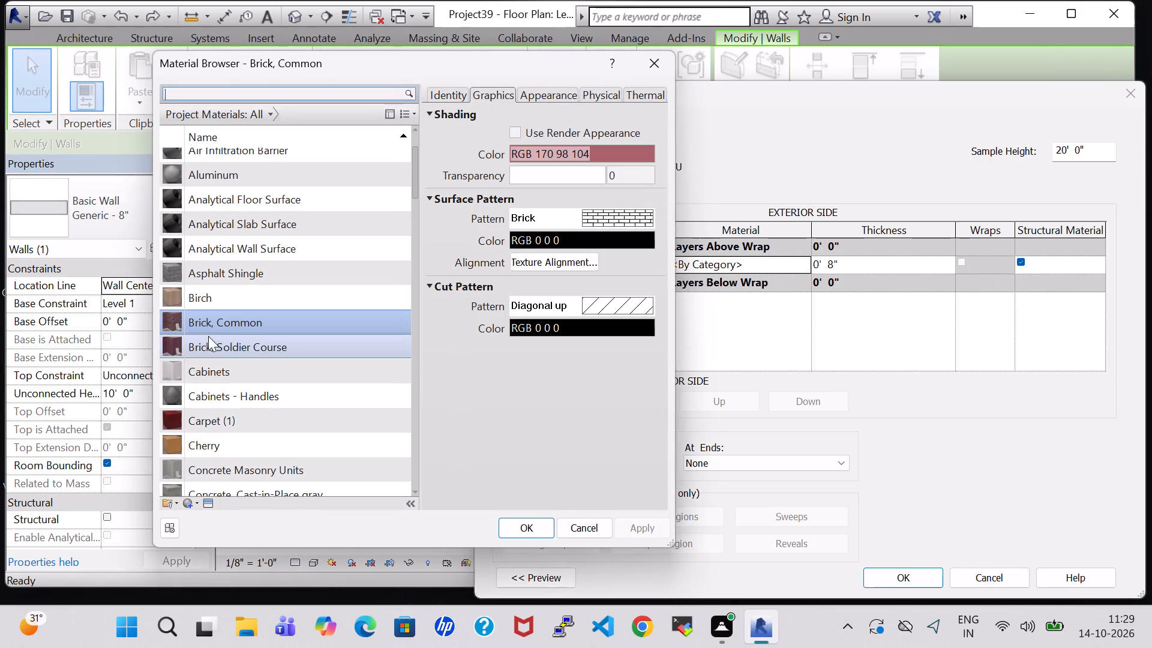
left_click(230, 317)
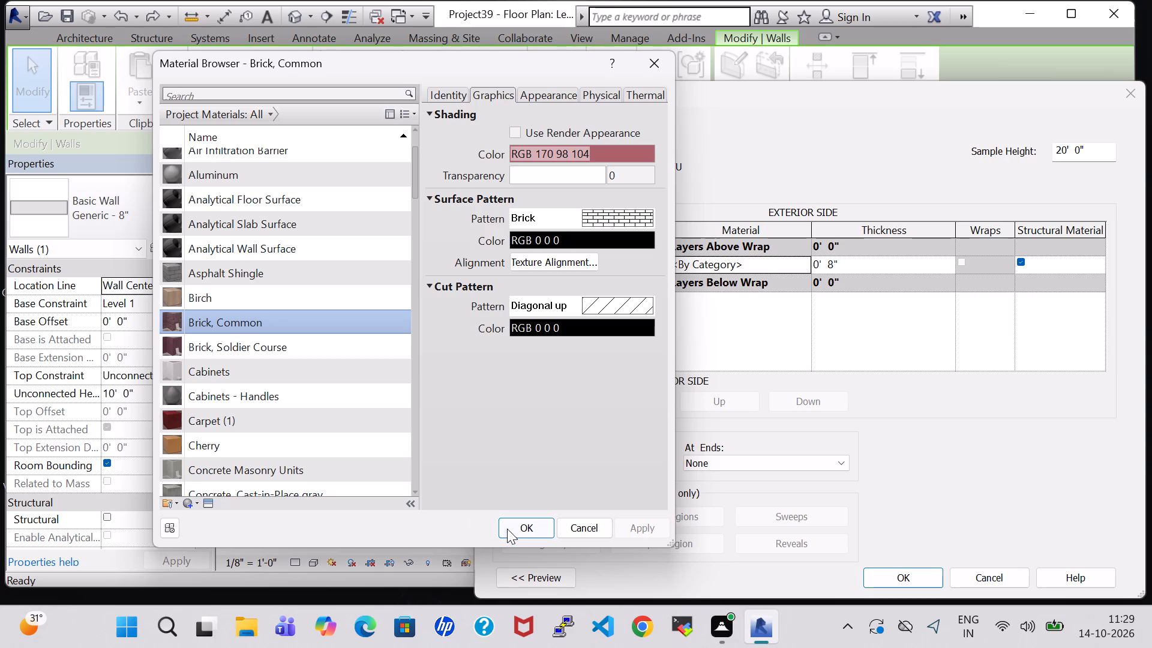
left_click(523, 529)
left_click(927, 573)
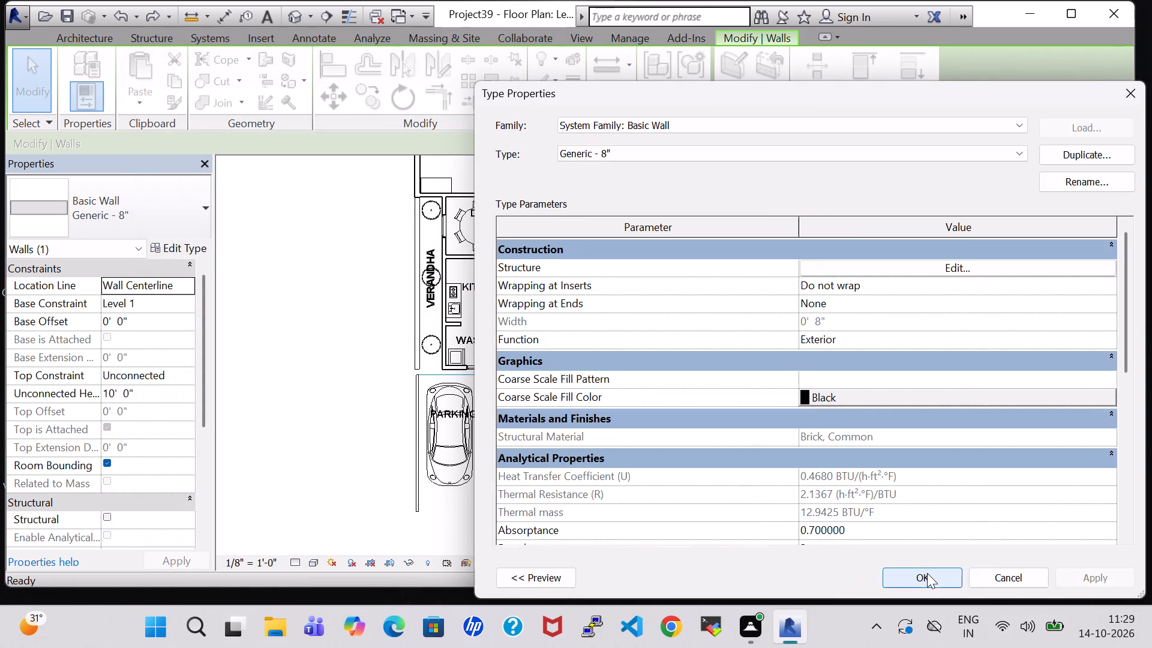
left_click(1076, 569)
left_click(947, 578)
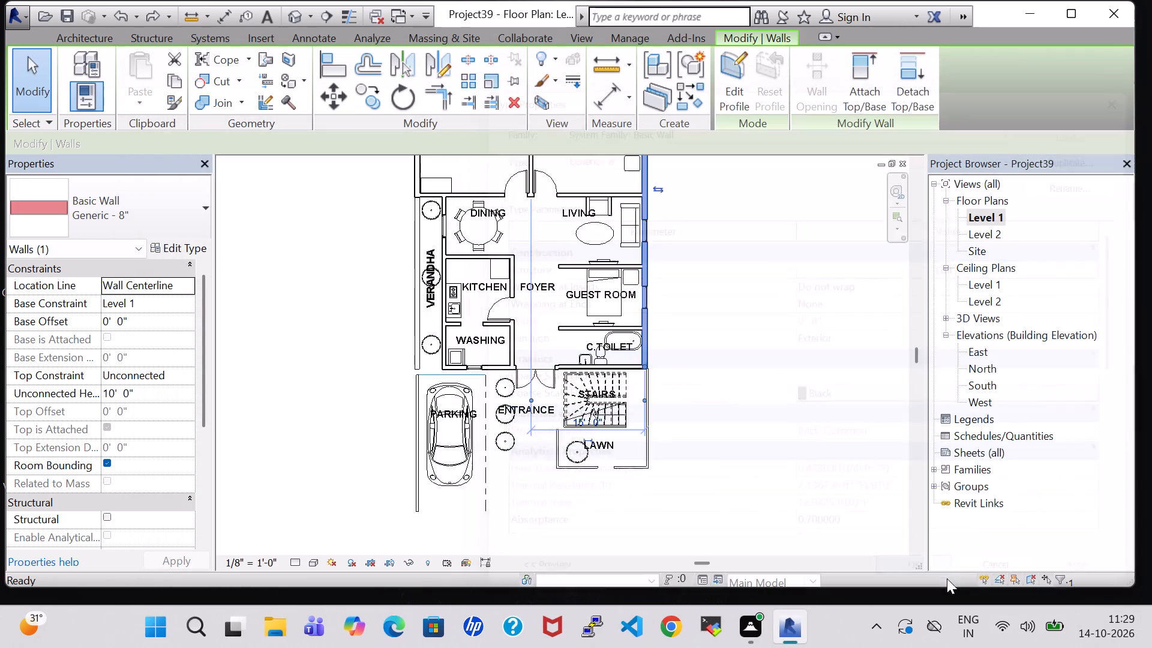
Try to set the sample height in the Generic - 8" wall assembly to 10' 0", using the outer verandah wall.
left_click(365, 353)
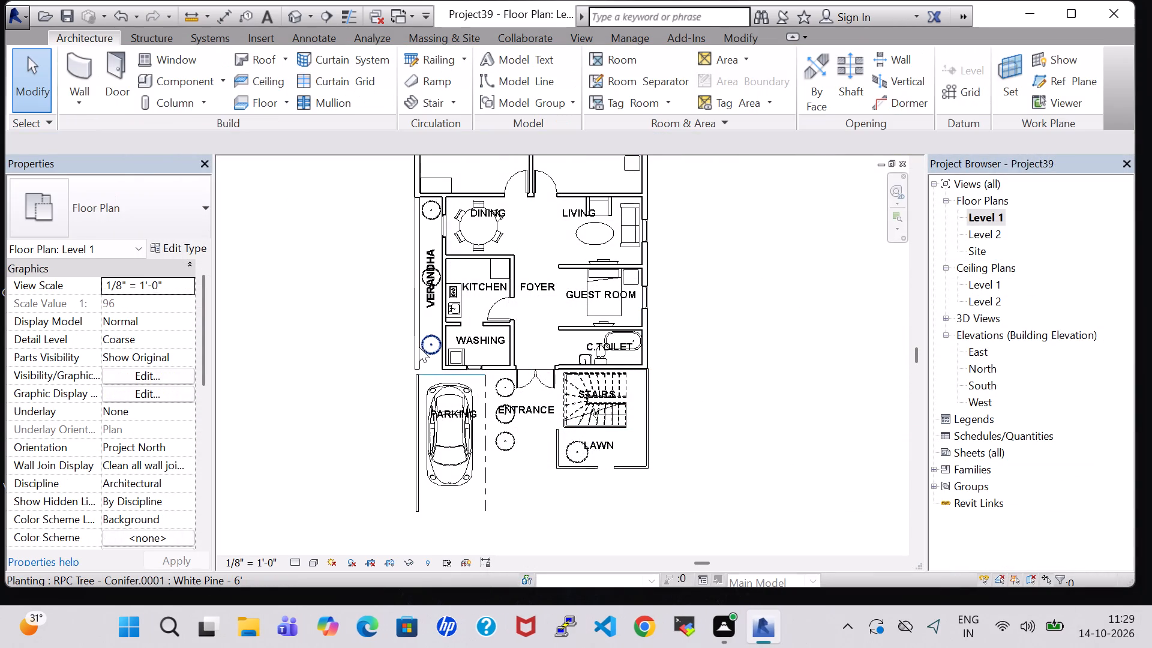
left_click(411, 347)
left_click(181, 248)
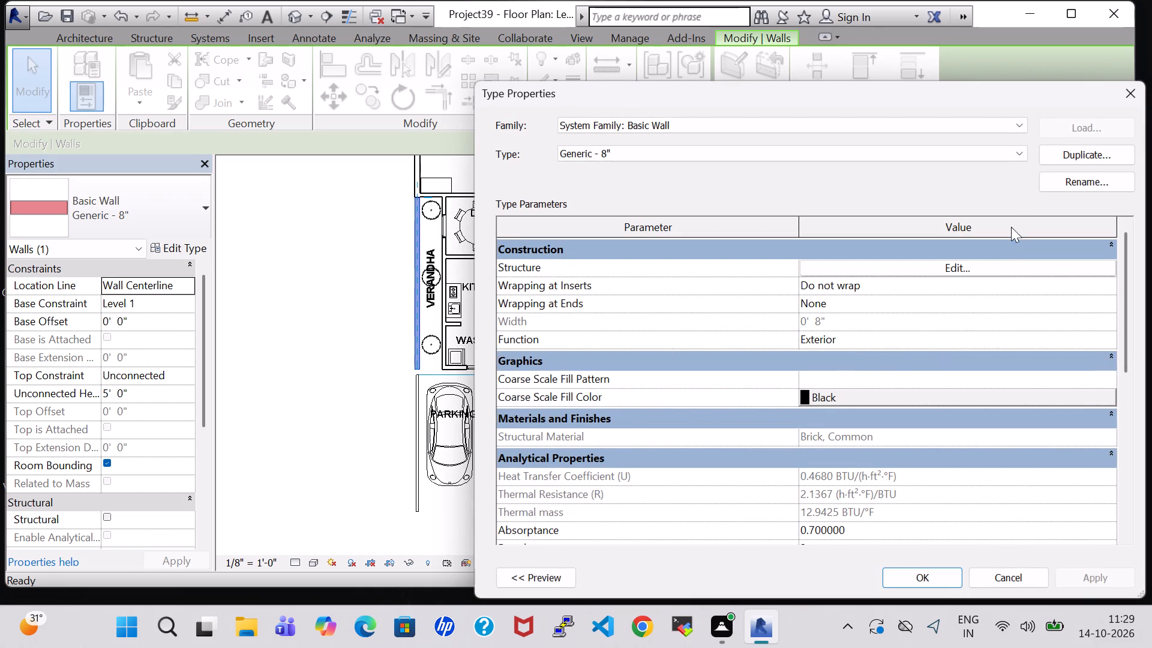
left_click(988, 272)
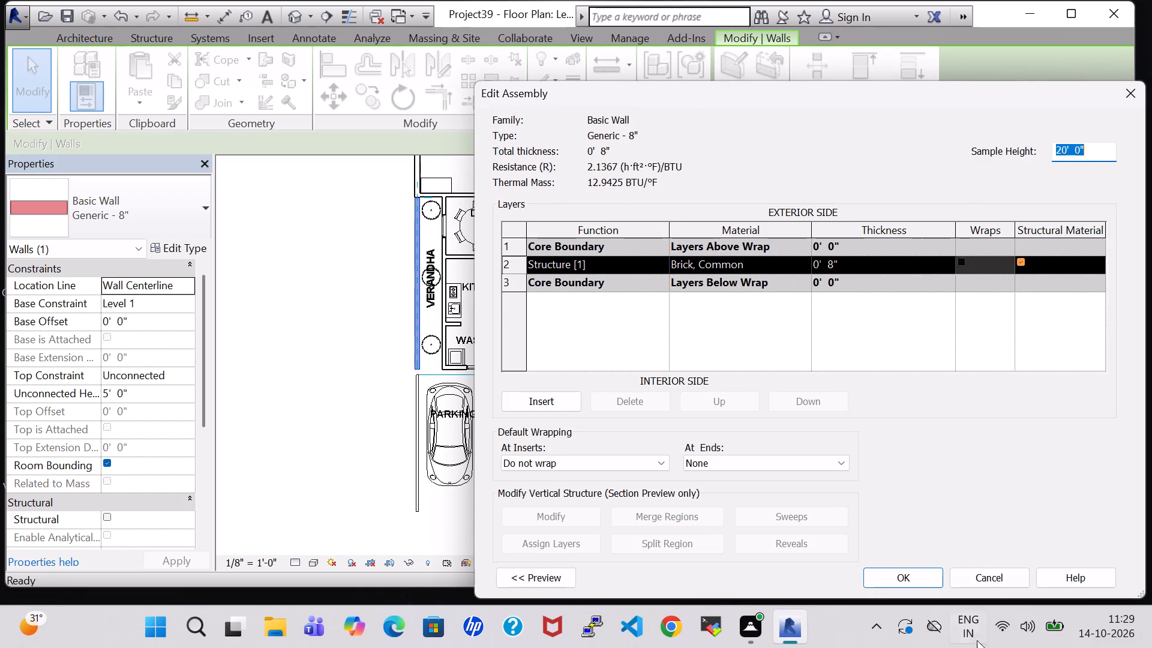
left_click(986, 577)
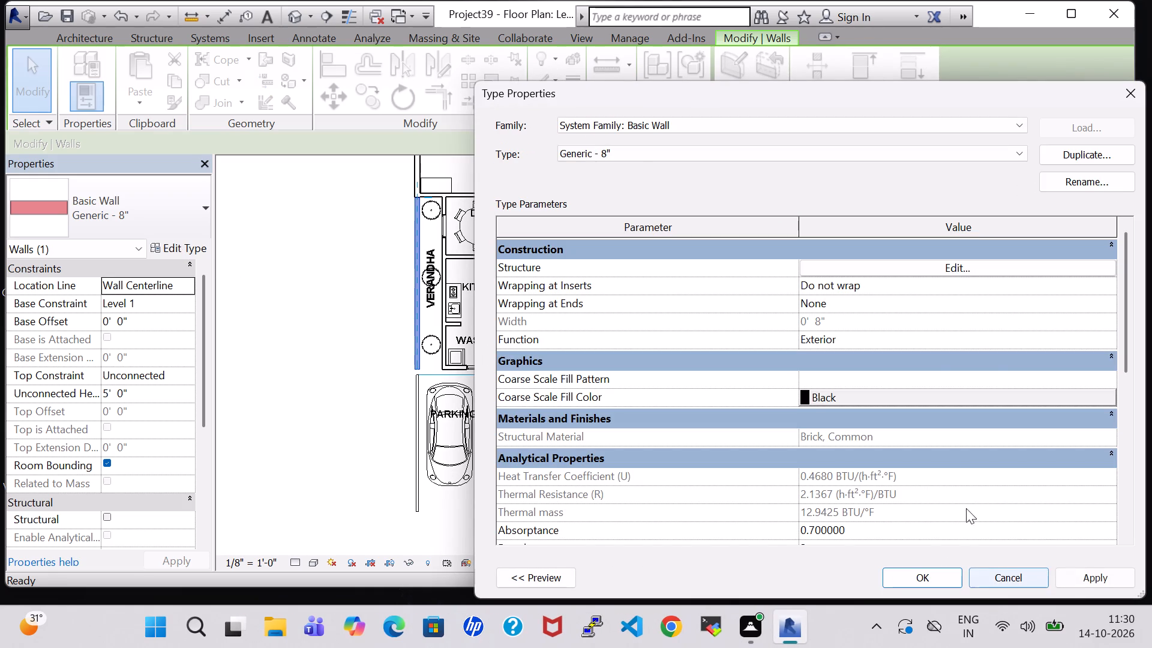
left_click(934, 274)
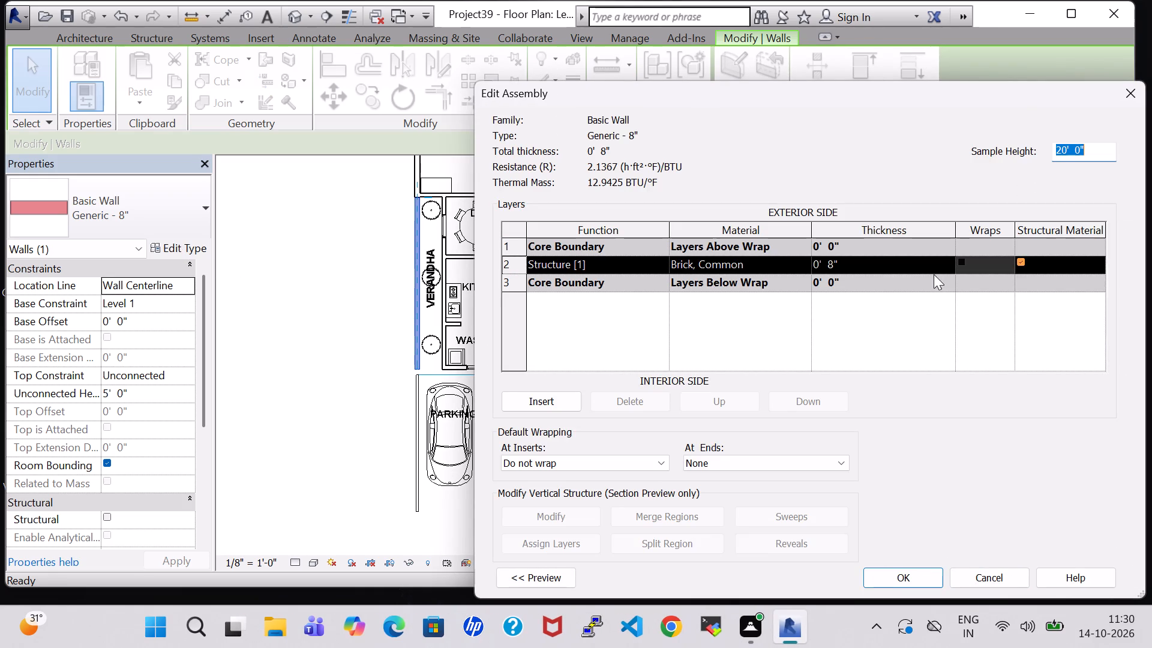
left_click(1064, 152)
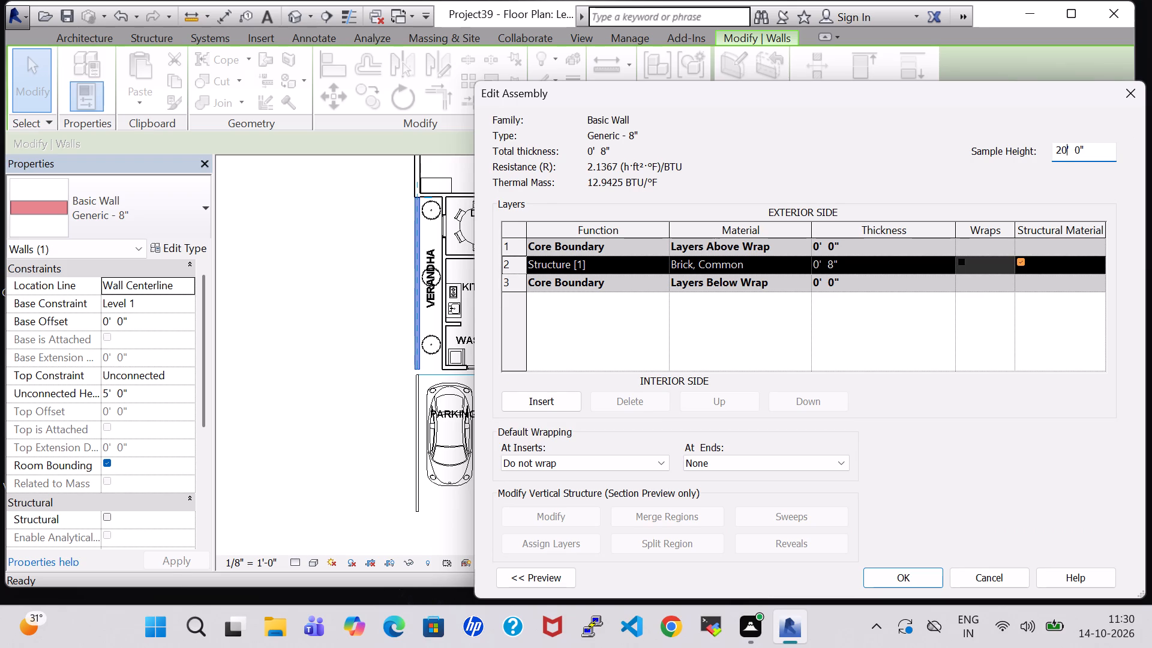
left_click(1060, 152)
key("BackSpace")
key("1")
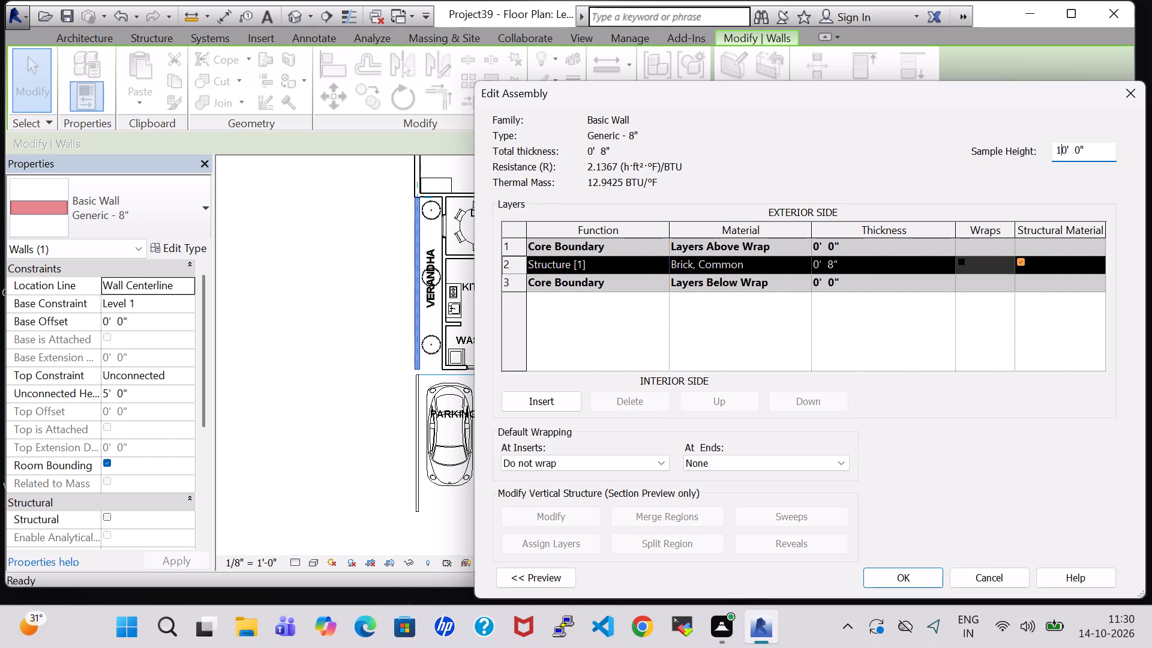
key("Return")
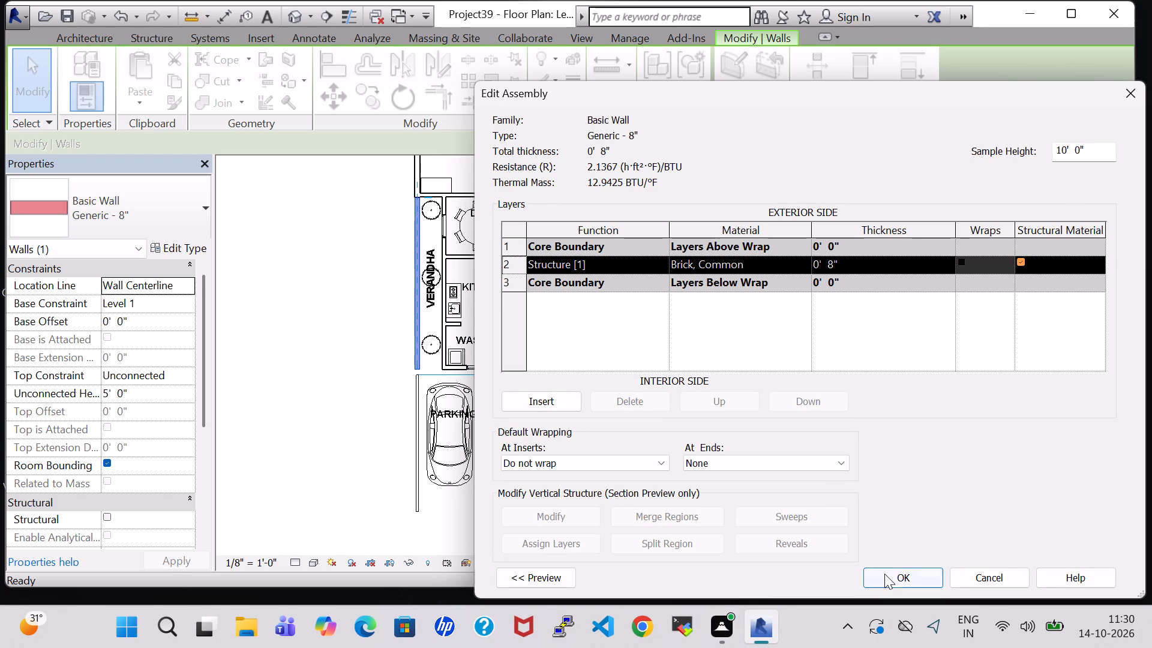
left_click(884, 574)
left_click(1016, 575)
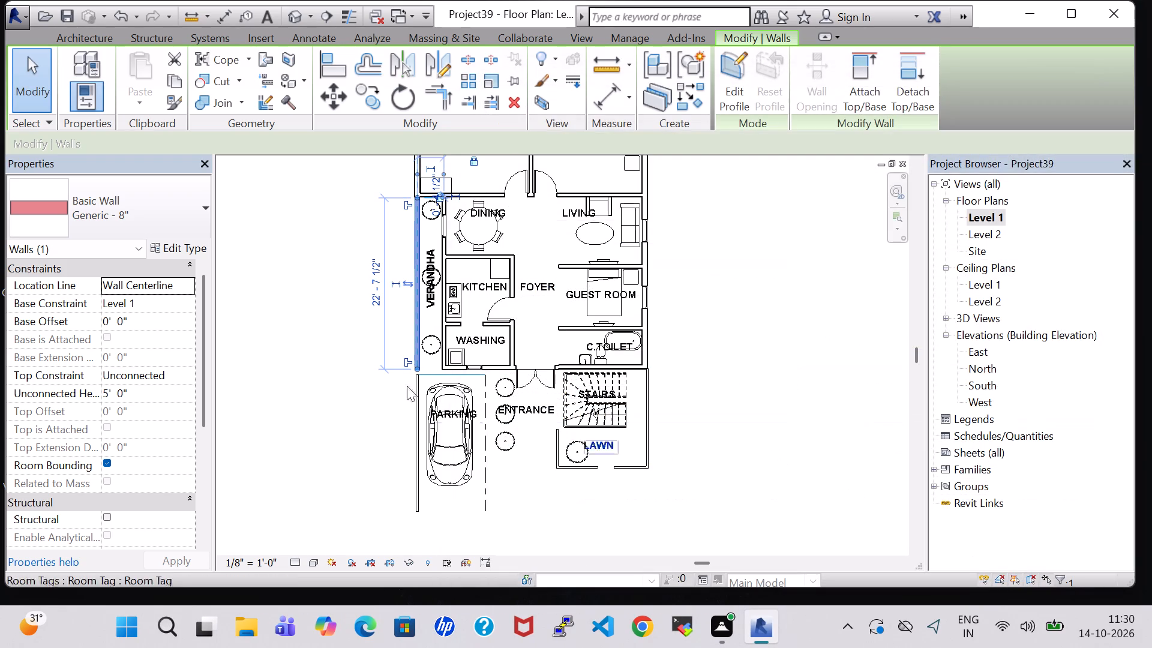
Examine the roofed brick house's front facade, outdoor stairs, lawn railing and parked car in the 3D view.
left_click(293, 20)
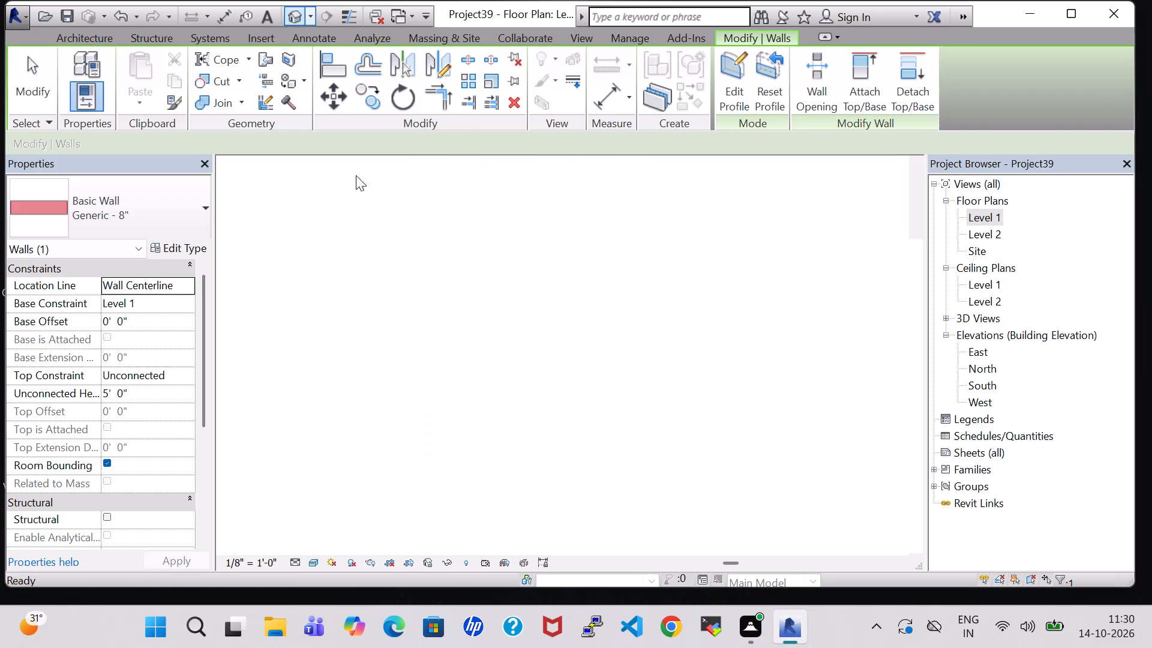
middle_click_drag(711, 500, 710, 500, "shift")
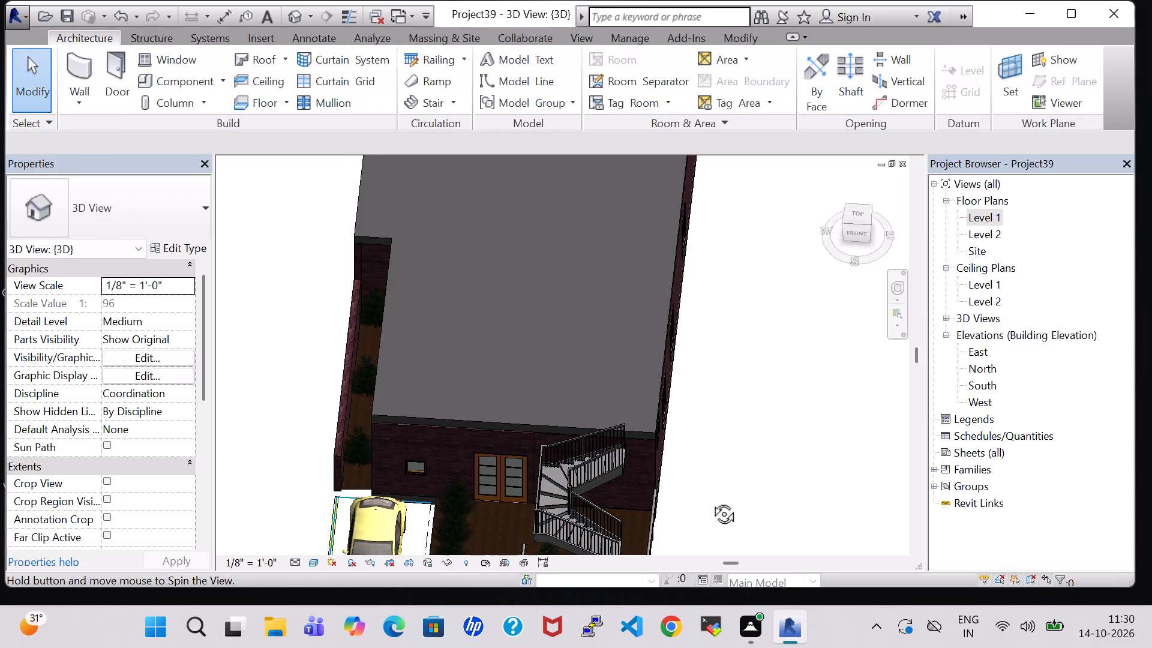
middle_click_drag(710, 500, 706, 402, "shift")
middle_click_drag(714, 500, 715, 447, "shift")
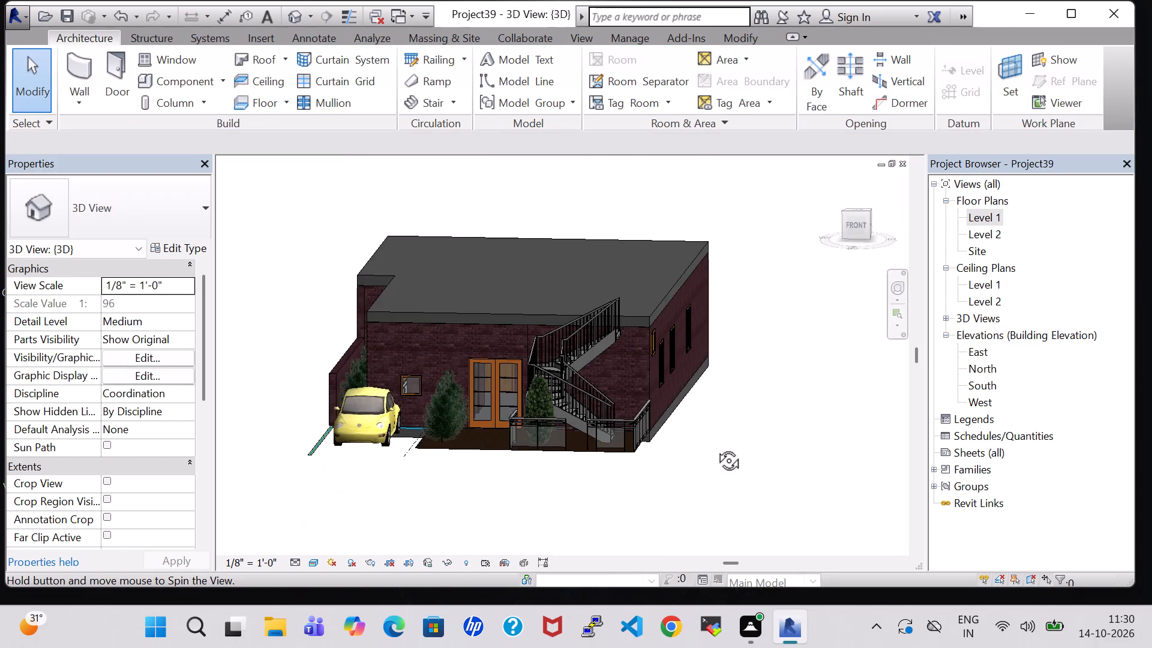
middle_click_drag(715, 447, 717, 430, "shift")
middle_click(717, 430, "shift")
middle_click_drag(717, 430, 749, 428, "shift")
middle_click(749, 428, "shift")
middle_click_drag(470, 496, 506, 507, "shift")
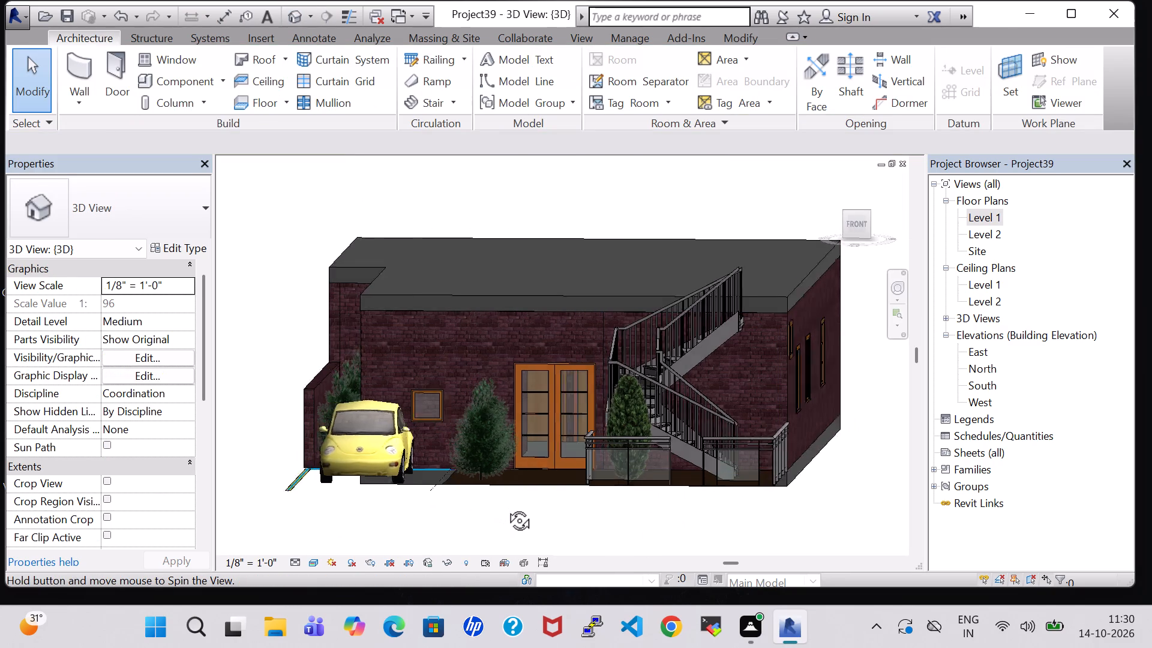
middle_click_drag(506, 507, 481, 499, "shift")
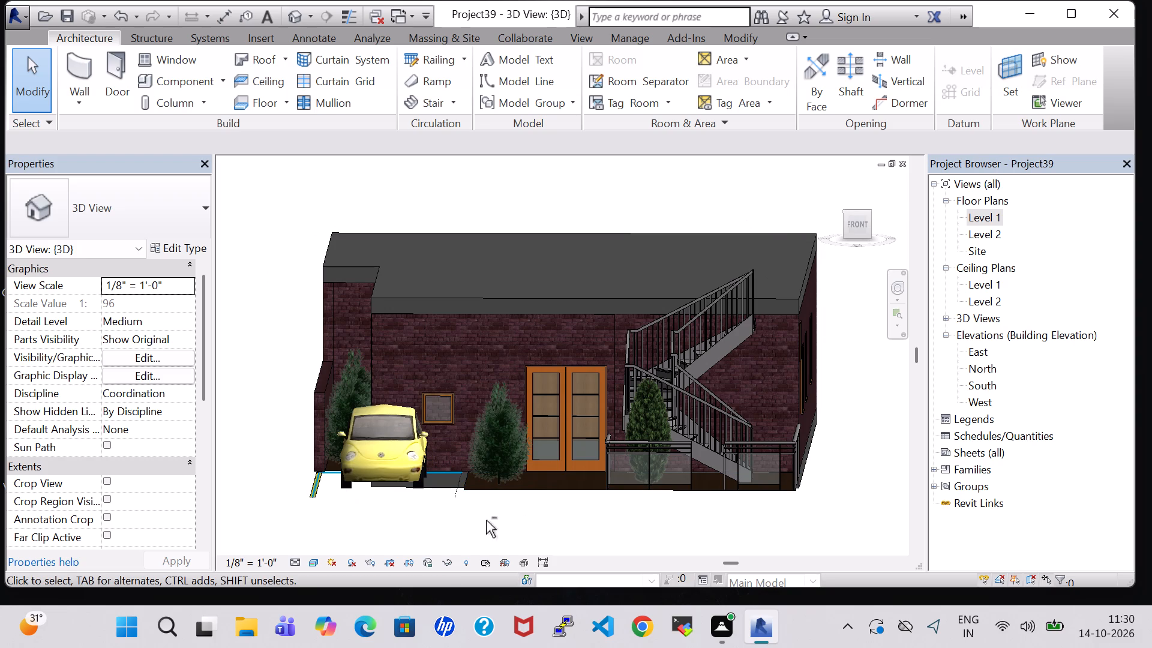
middle_click_drag(486, 520, 487, 539, "shift")
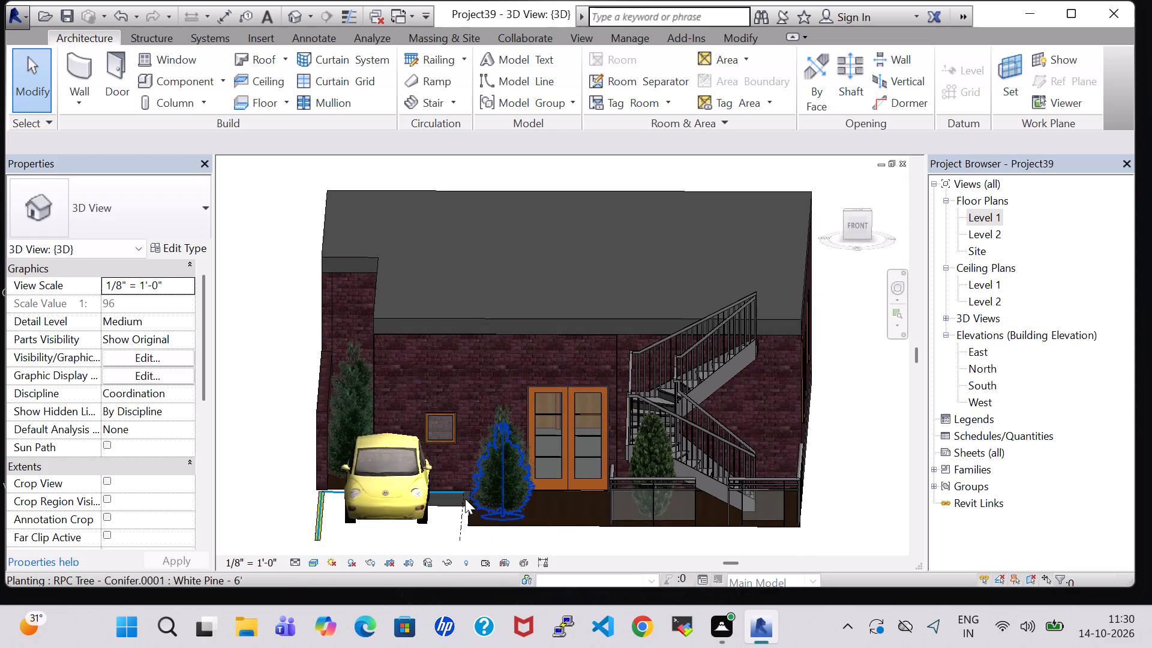
middle_click_drag(847, 414, 852, 466, "shift")
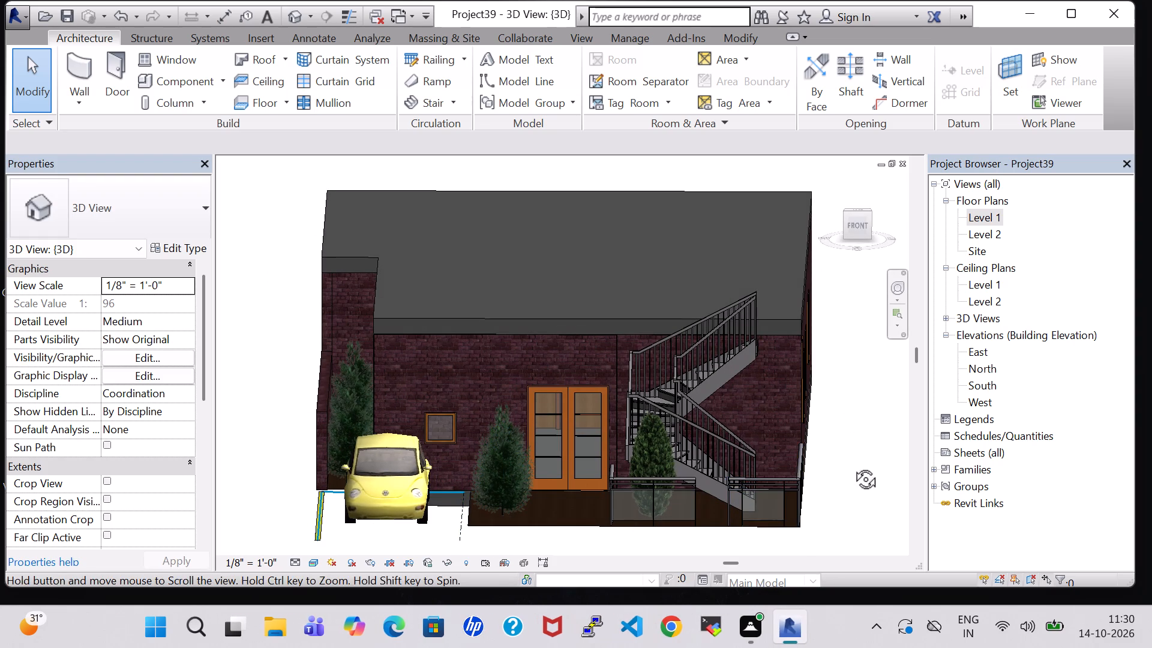
middle_click_drag(852, 466, 854, 491, "shift")
middle_click_drag(854, 491, 801, 370)
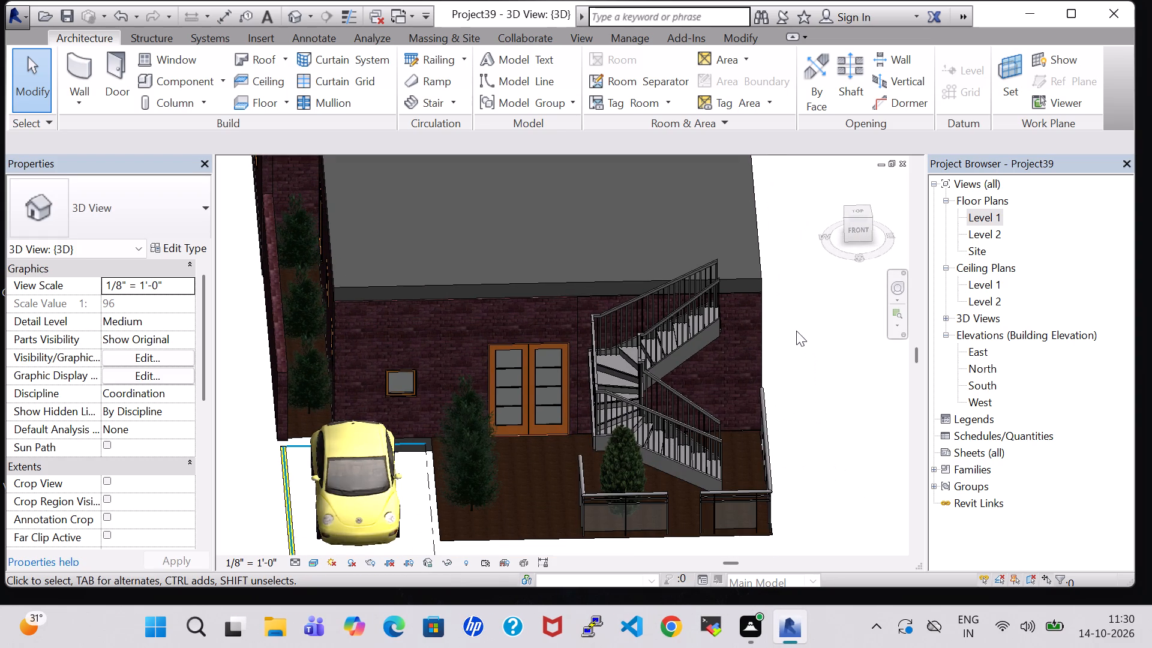
Nudge the RPC Beetle car in the parking area farther from the house and closer to the entrance side.
left_click(368, 461)
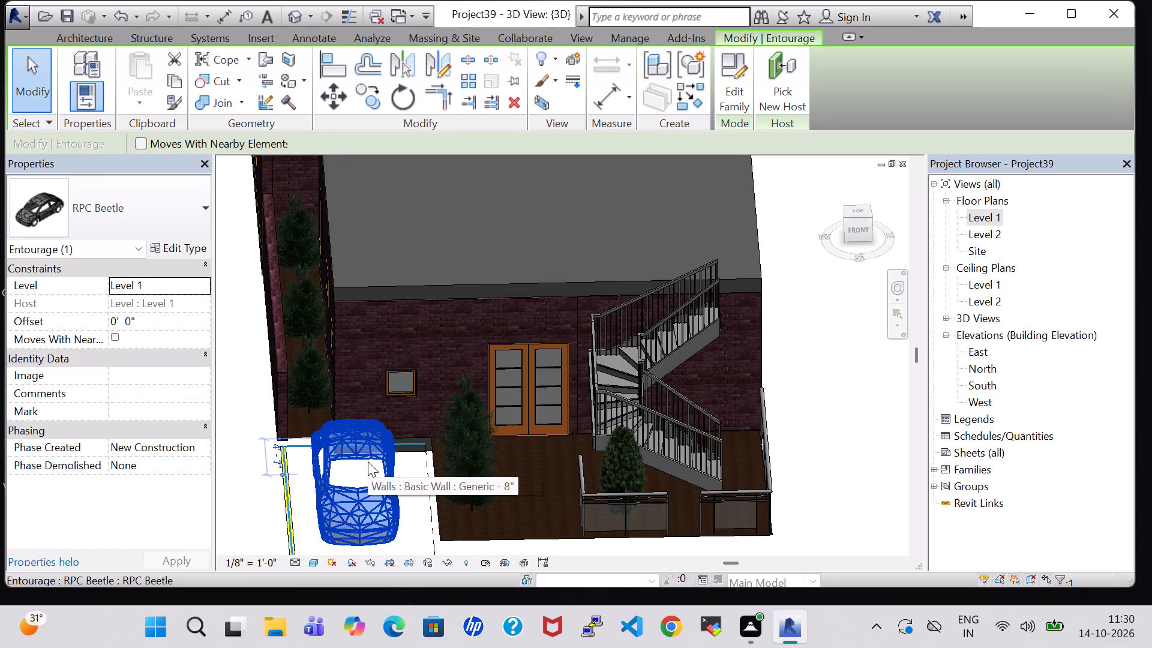
key("Down")
key("Down")
key("Down")
key("Down")
key("Right")
key("Right")
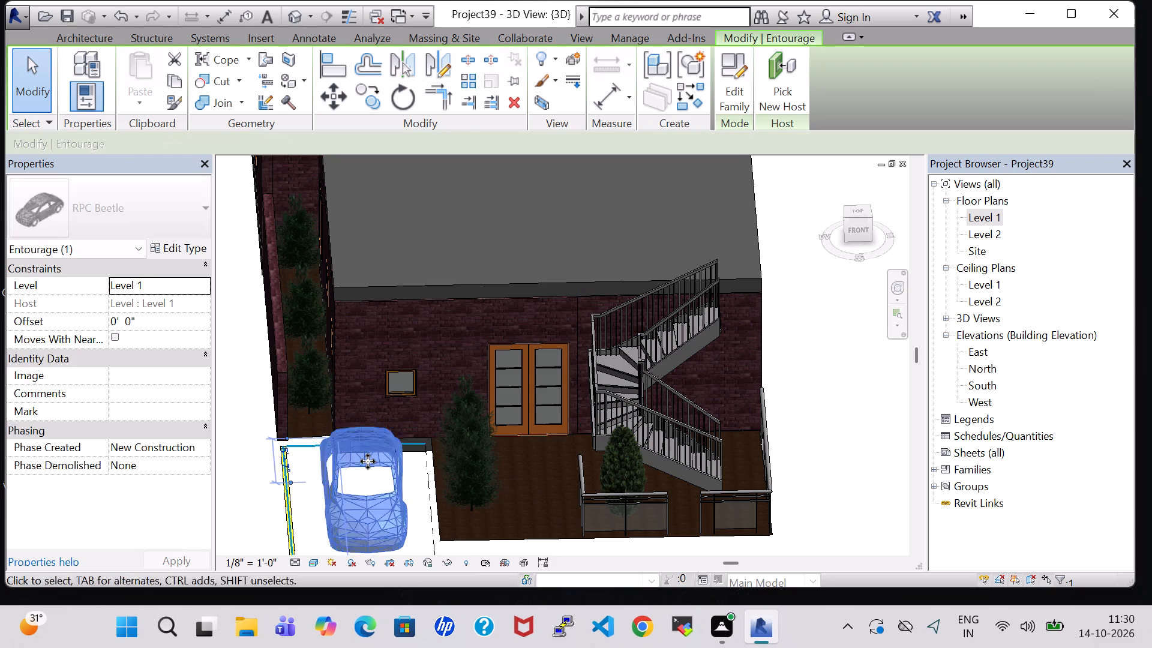
key("Right")
key("Right")
key("Right")
key("Right")
key("Right")
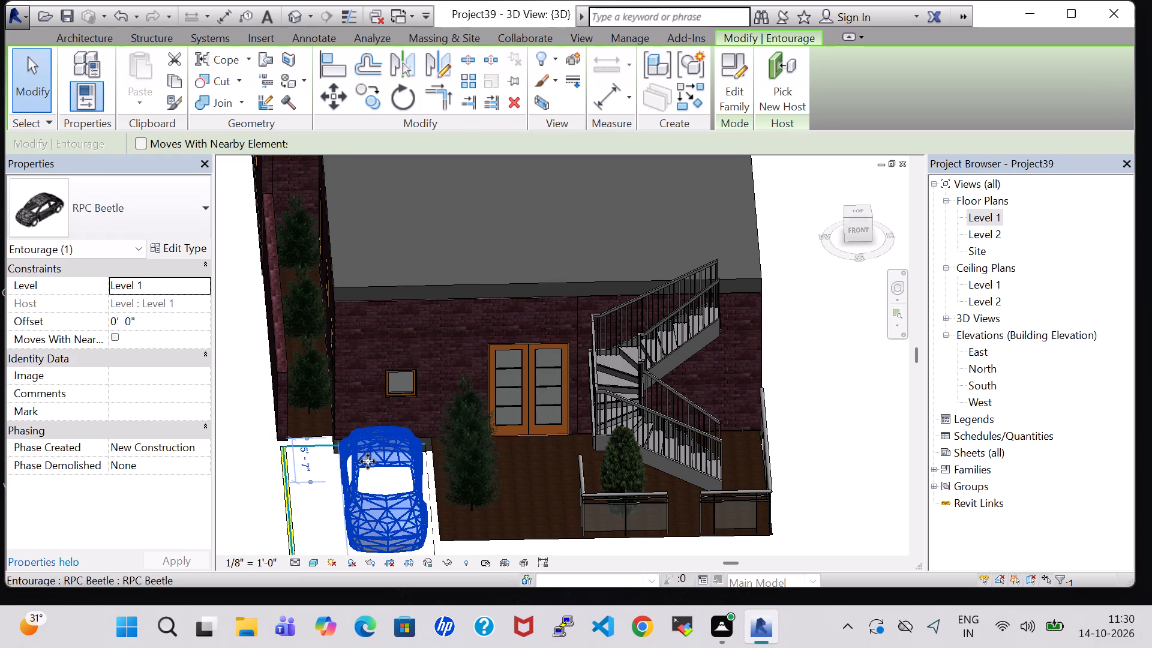
key("Down")
key("Down")
key("Left")
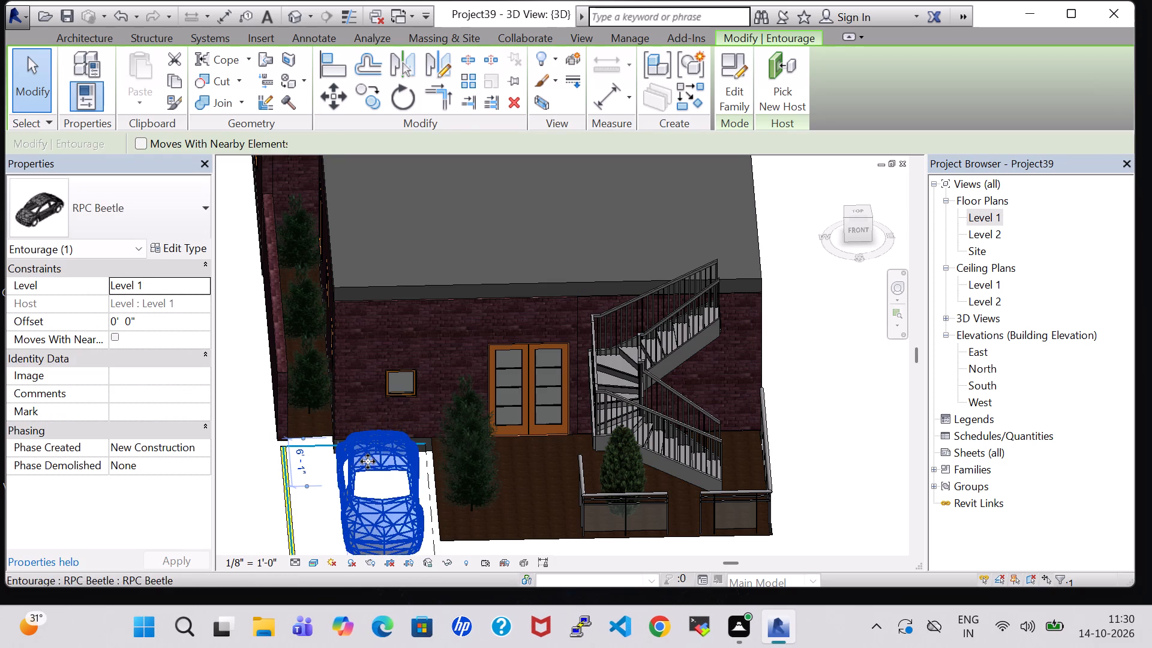
left_click(227, 466)
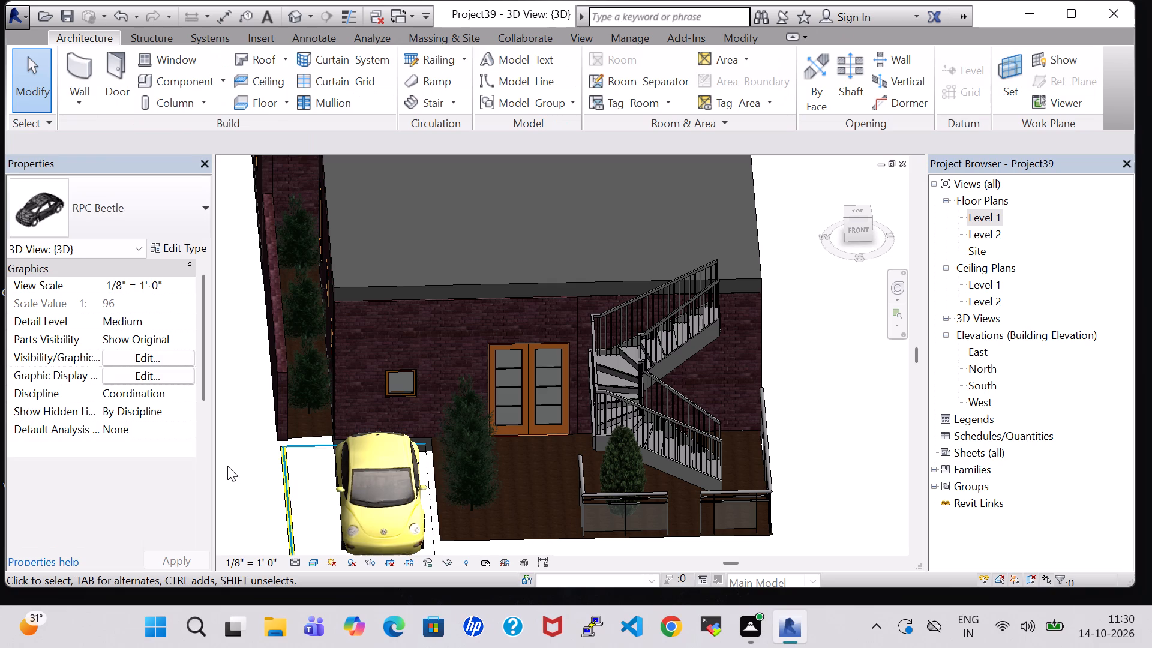
Examine the brick outer walls, windows and rear balcony on all sides of the house, ending at the front entrance.
middle_click_drag(819, 415, 814, 400)
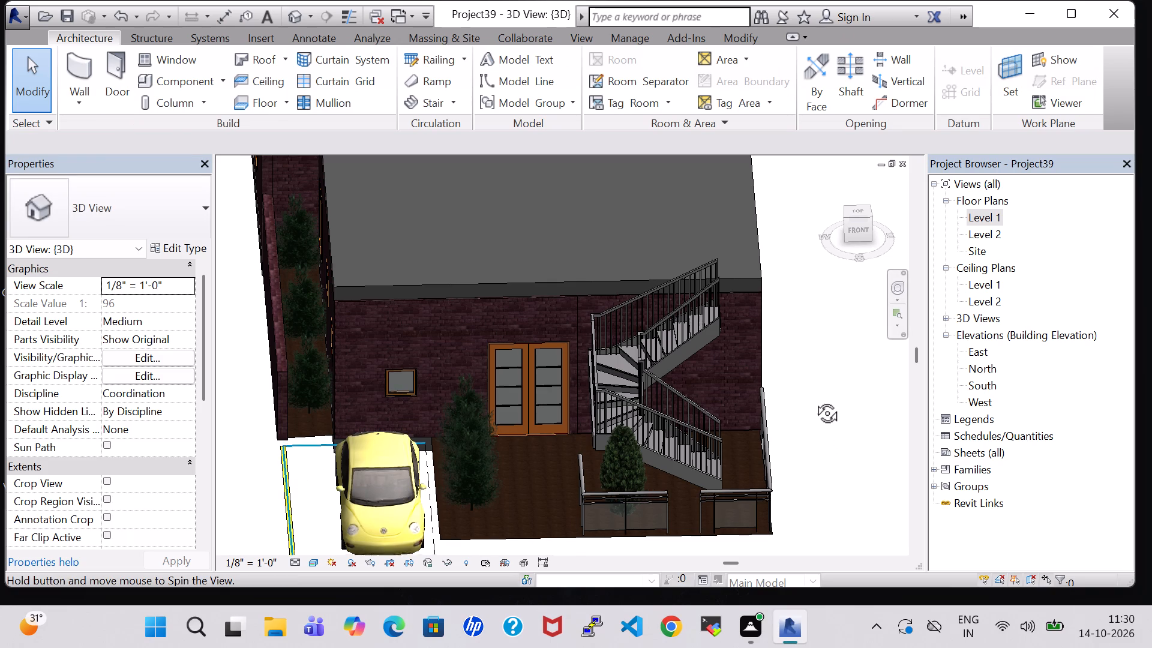
middle_click_drag(814, 400, 809, 345)
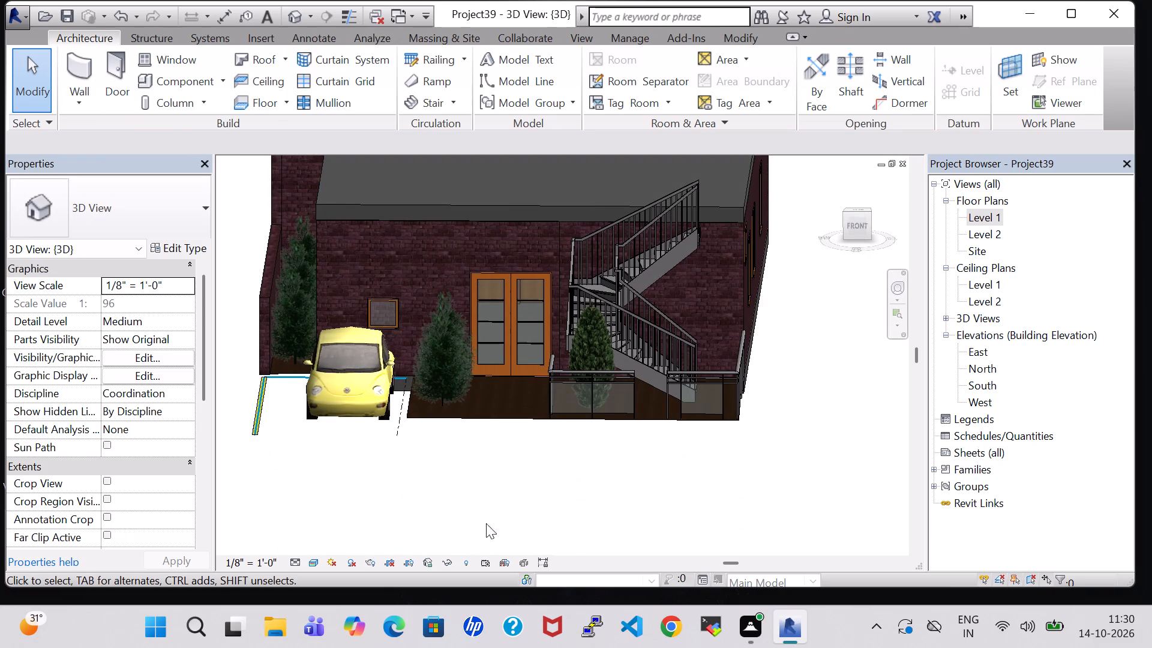
middle_click_drag(415, 515, 520, 503, "shift")
middle_click_drag(472, 488, 589, 491, "shift")
scroll(589, 491, "up", 1)
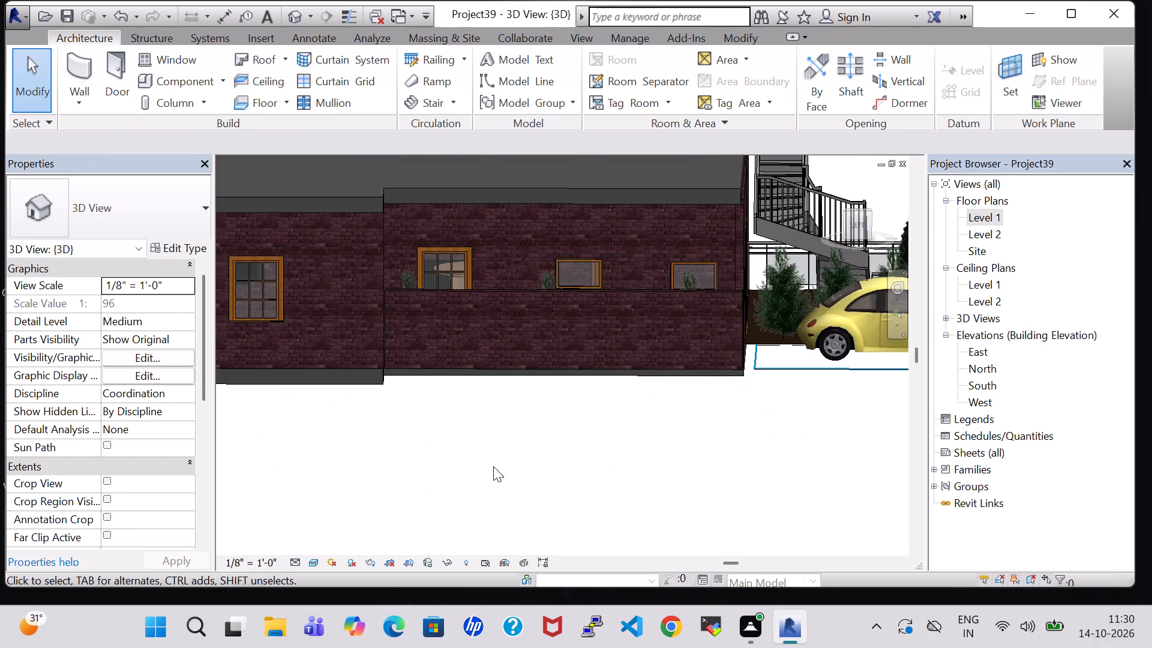
middle_click_drag(499, 467, 656, 492, "shift")
middle_click_drag(460, 522, 534, 536, "shift")
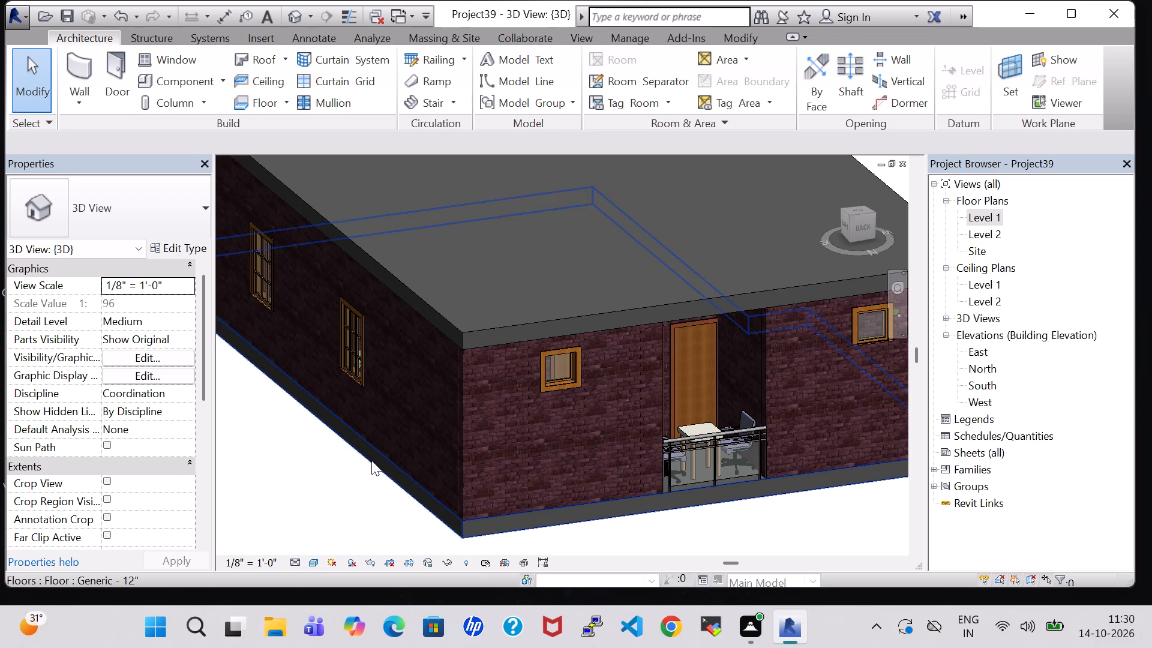
middle_click_drag(265, 460, 395, 482, "shift")
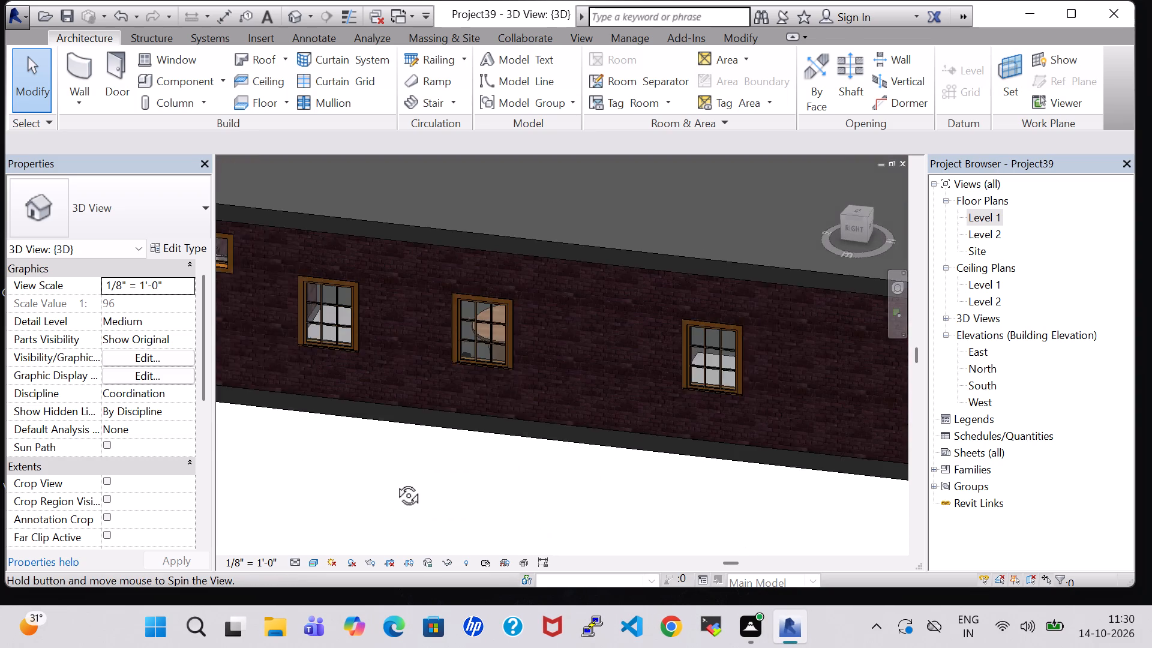
middle_click_drag(358, 481, 513, 505, "shift")
middle_click_drag(682, 514, 746, 489, "shift")
scroll(746, 489, "up", 1, "shift")
left_click(845, 491)
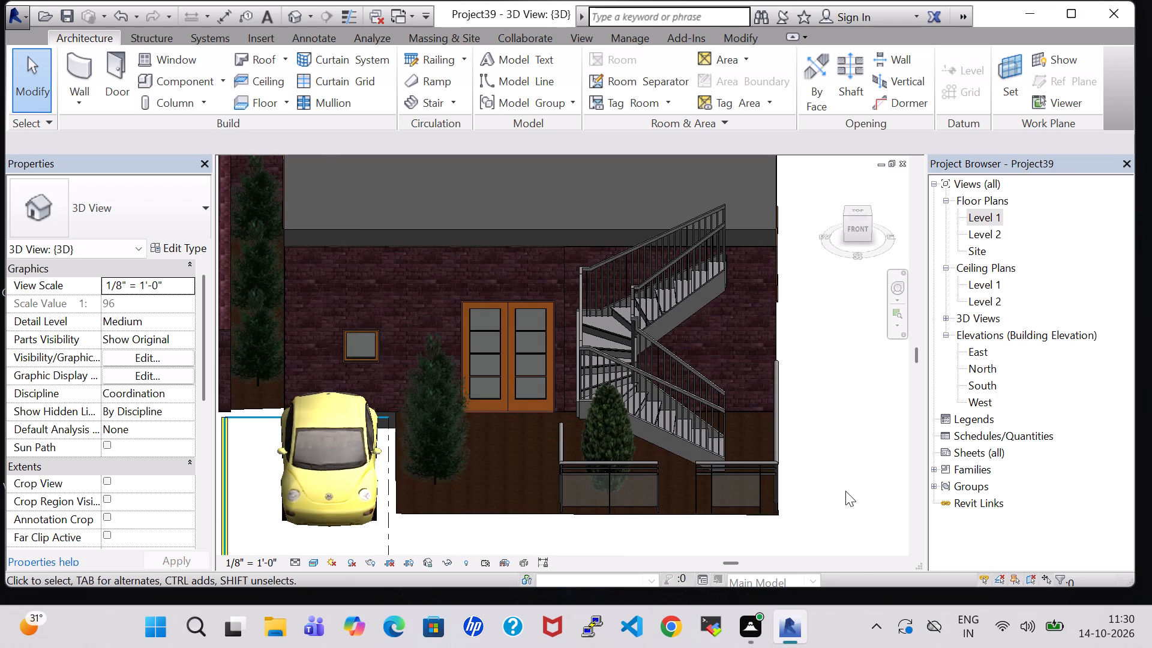
scroll(845, 491, "down", 2)
middle_click_drag(845, 491, 817, 402)
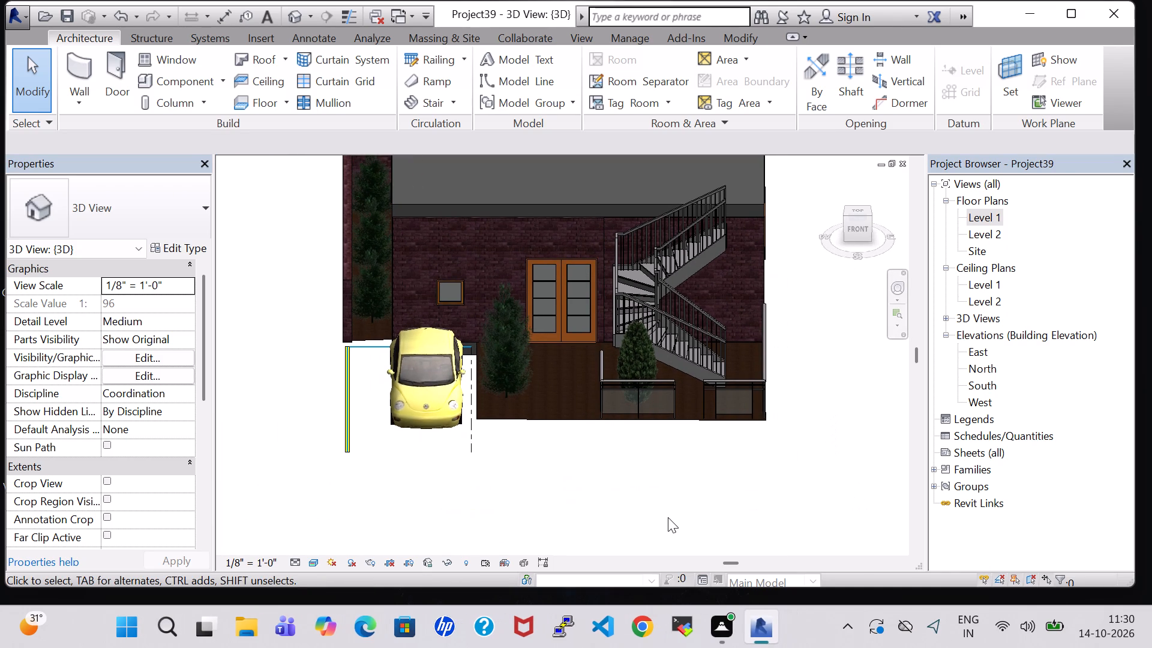
left_click(667, 517)
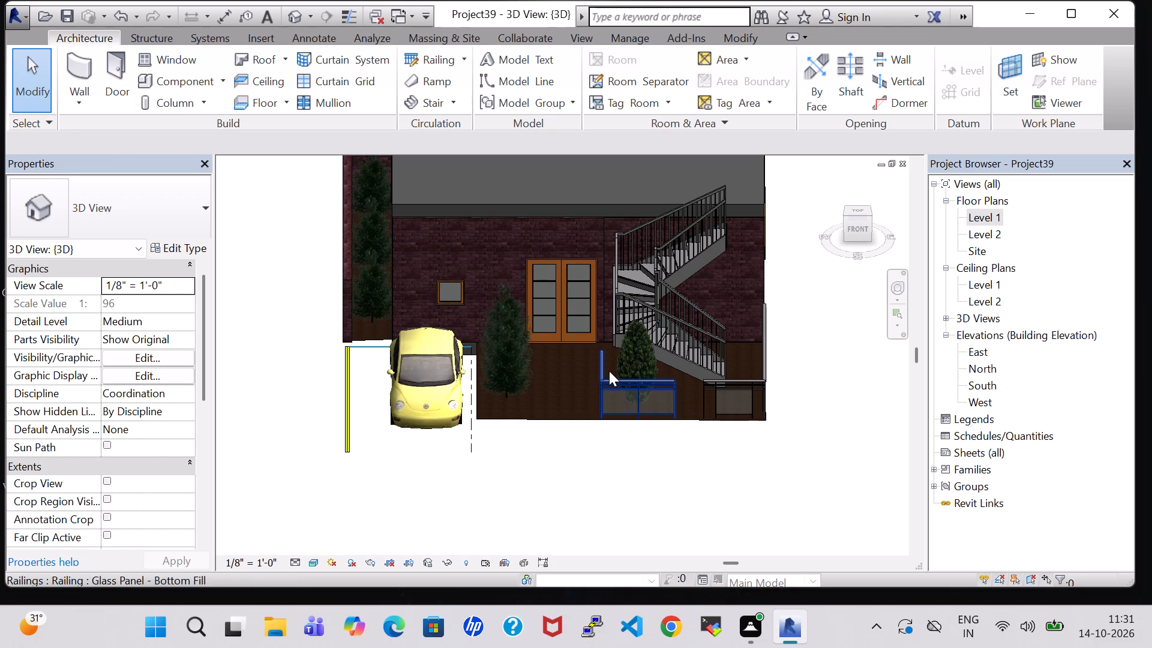
Switch to the Level 1 floor plan.
double_click(991, 211)
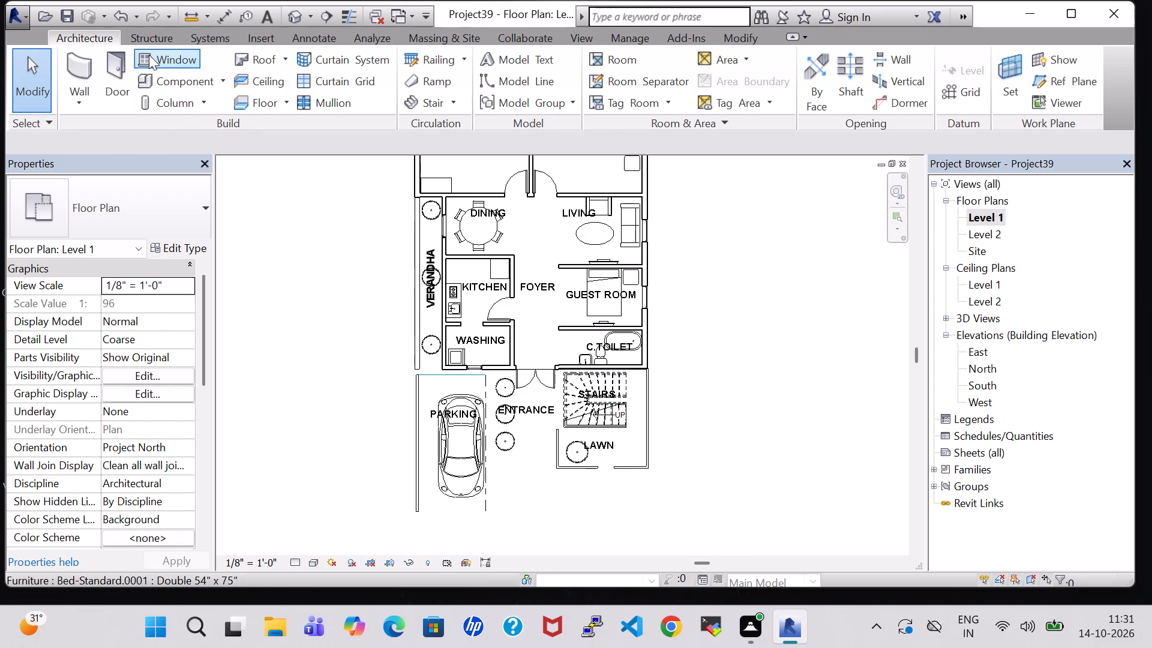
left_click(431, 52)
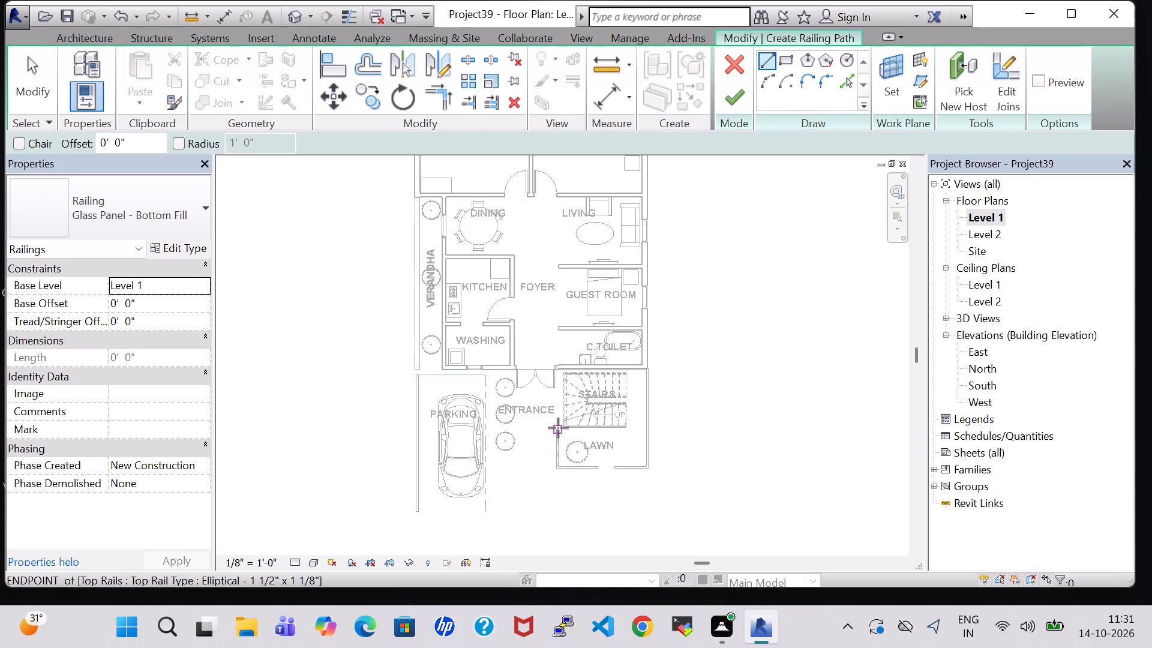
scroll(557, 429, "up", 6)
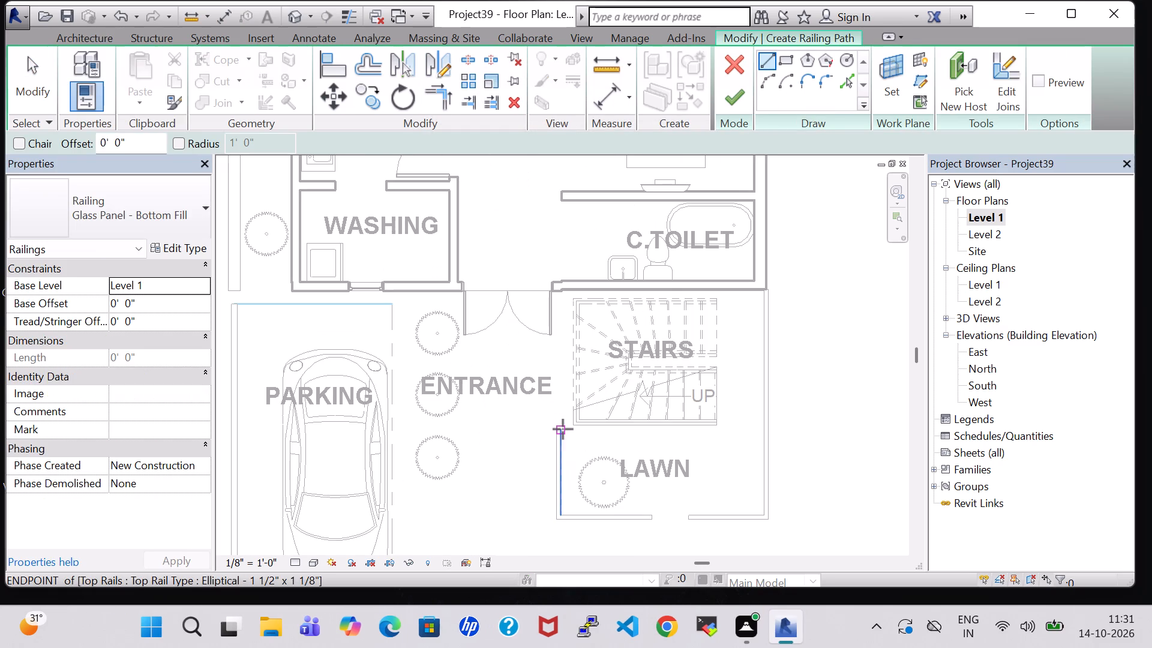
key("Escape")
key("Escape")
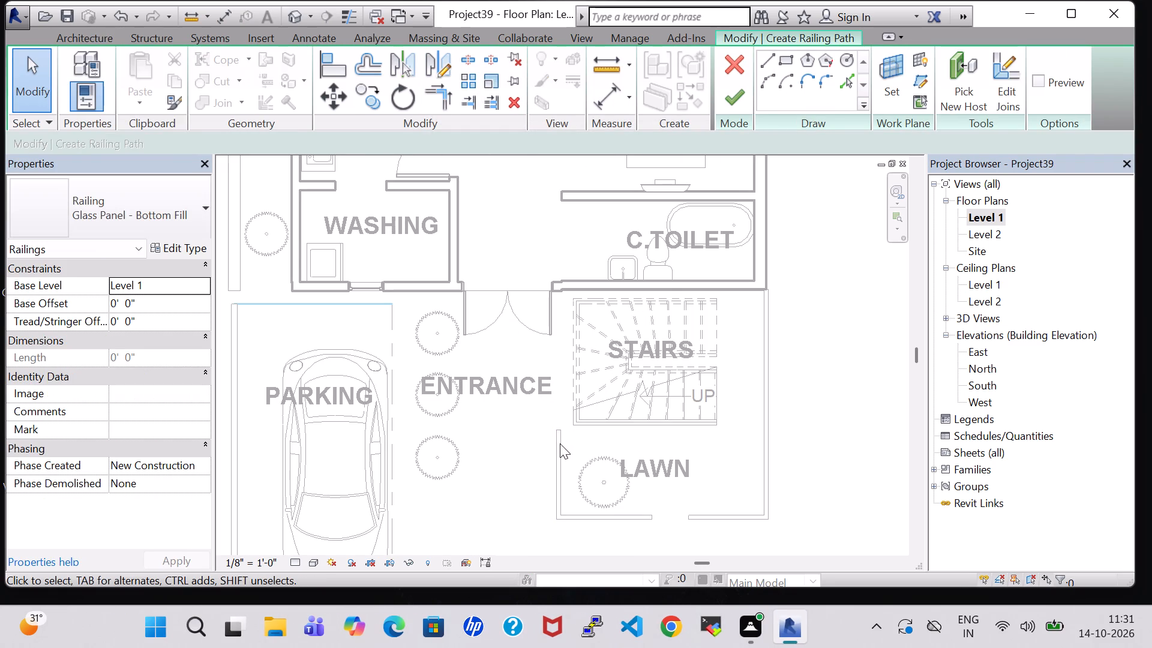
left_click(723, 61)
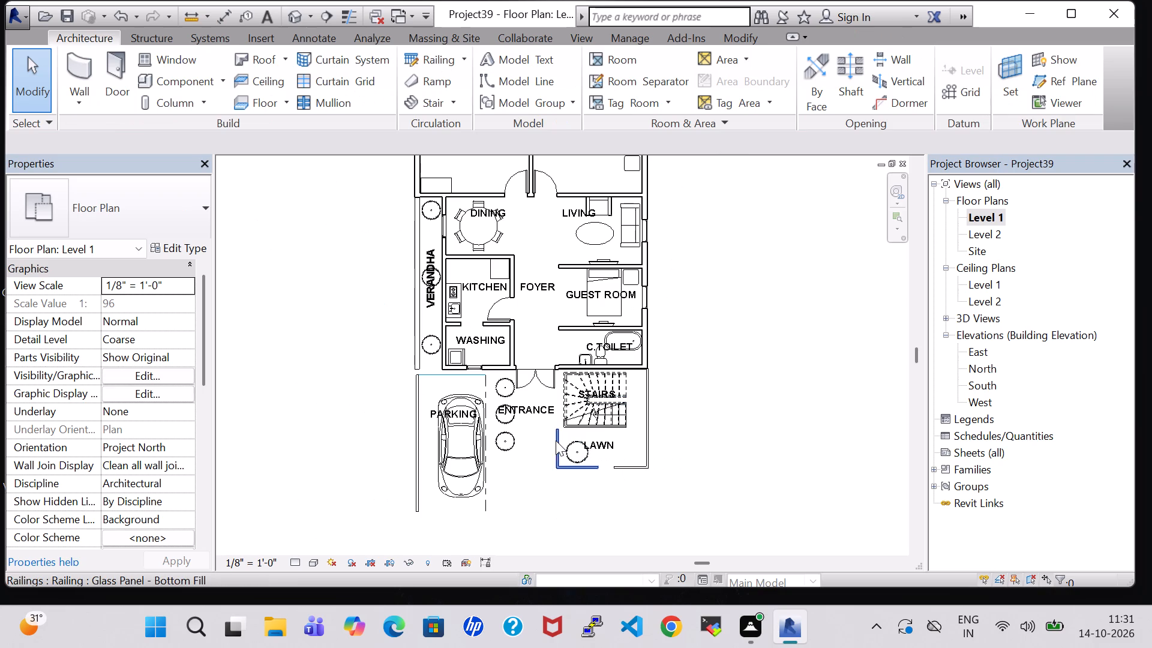
Extend the entrance-side line of the lawn railing's path to the house's front wall, making it about 12'-11" long.
left_click(556, 440)
left_click(737, 87)
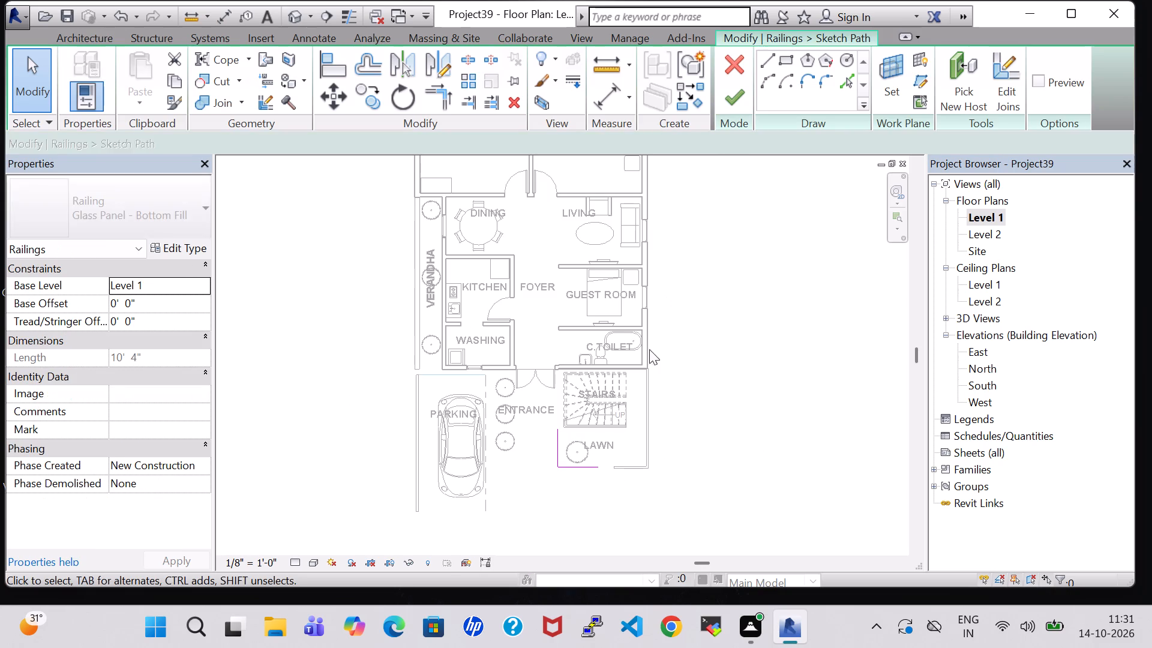
left_click(559, 433)
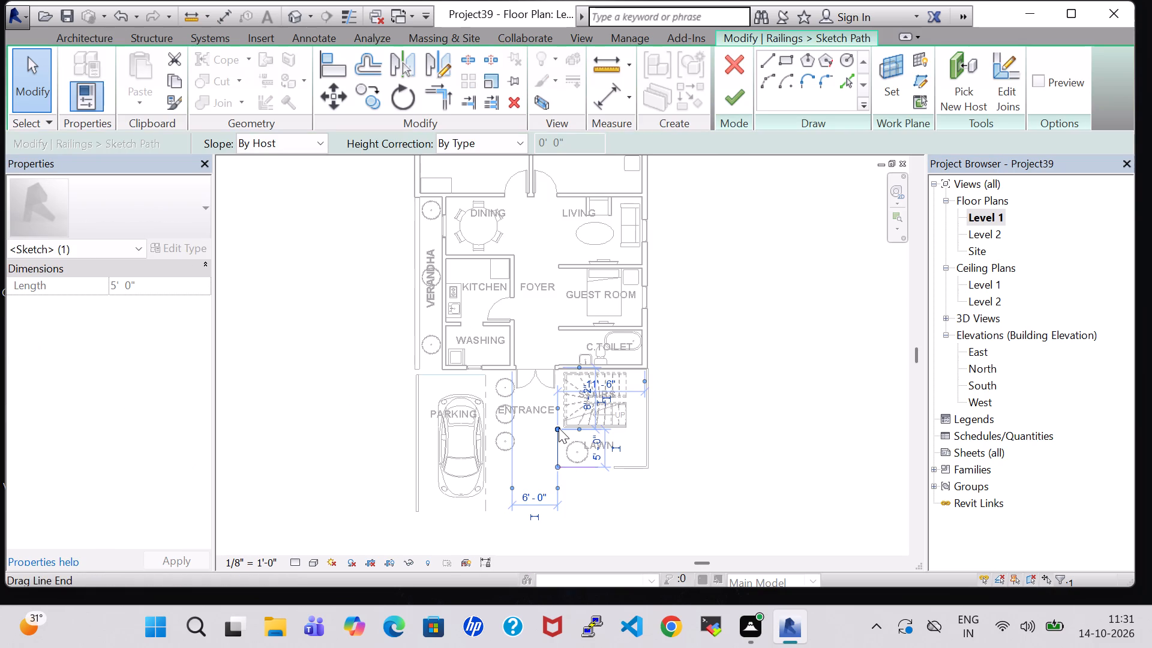
left_click_drag(559, 428, 561, 375)
left_click(561, 375)
scroll(560, 375, "up", 6)
left_click(555, 374)
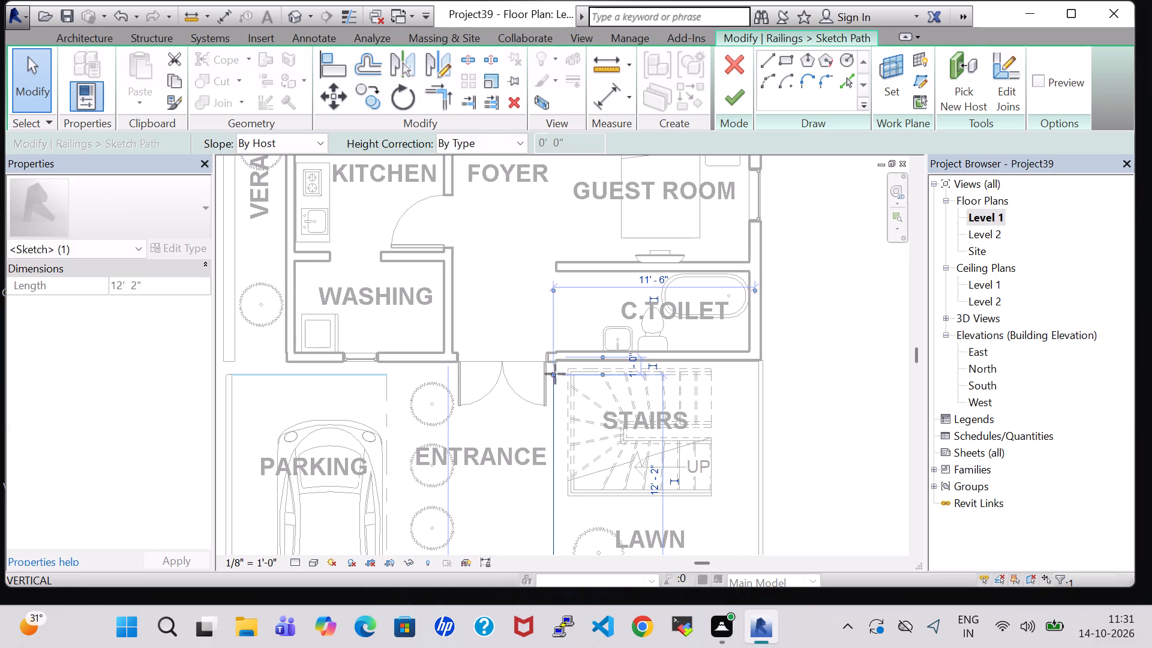
left_click(555, 374)
left_click_drag(555, 370, 555, 364)
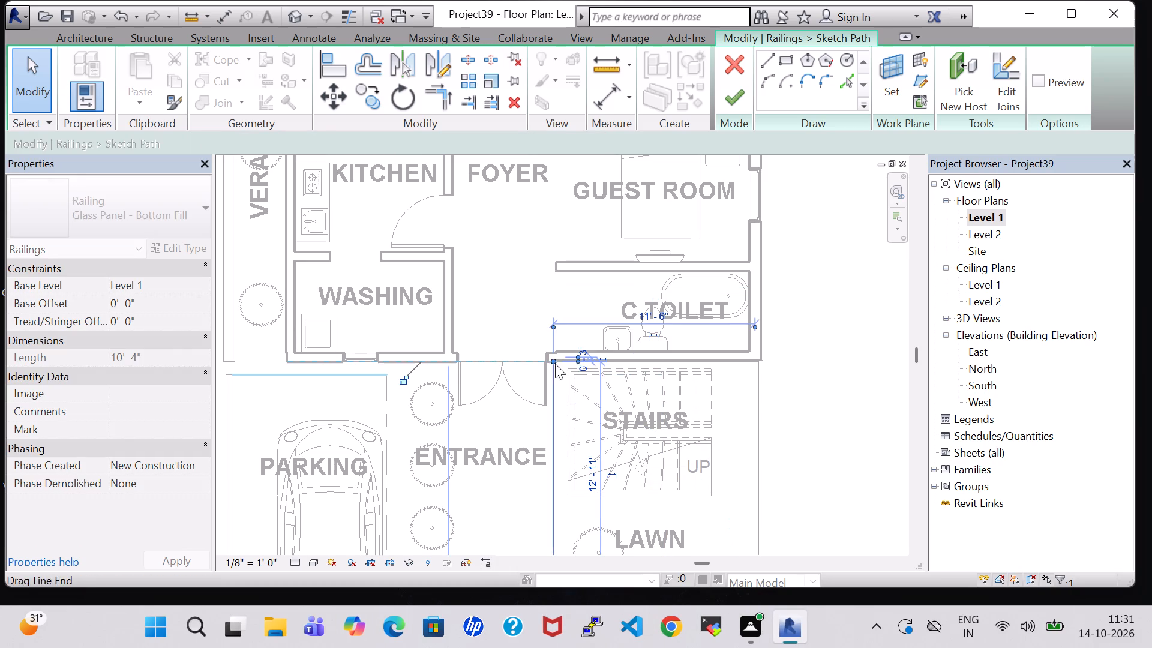
left_click(749, 94)
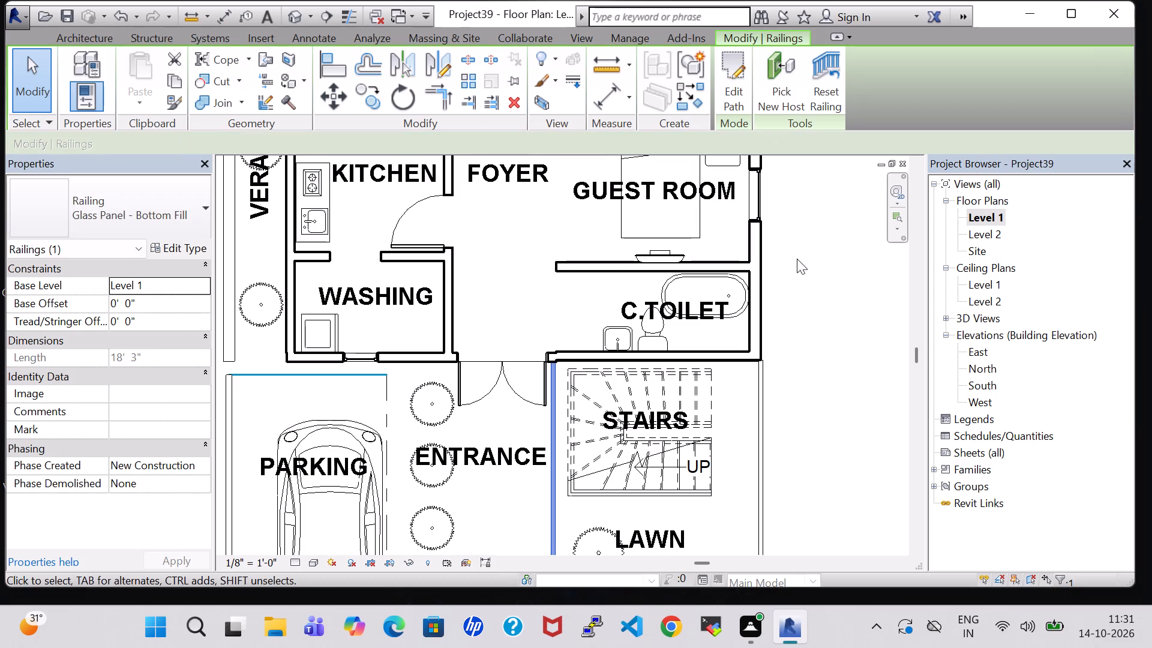
Examine the extended lawn railing, the front entrance and the floor edge behind the parked car in the 3D view.
left_click(293, 16)
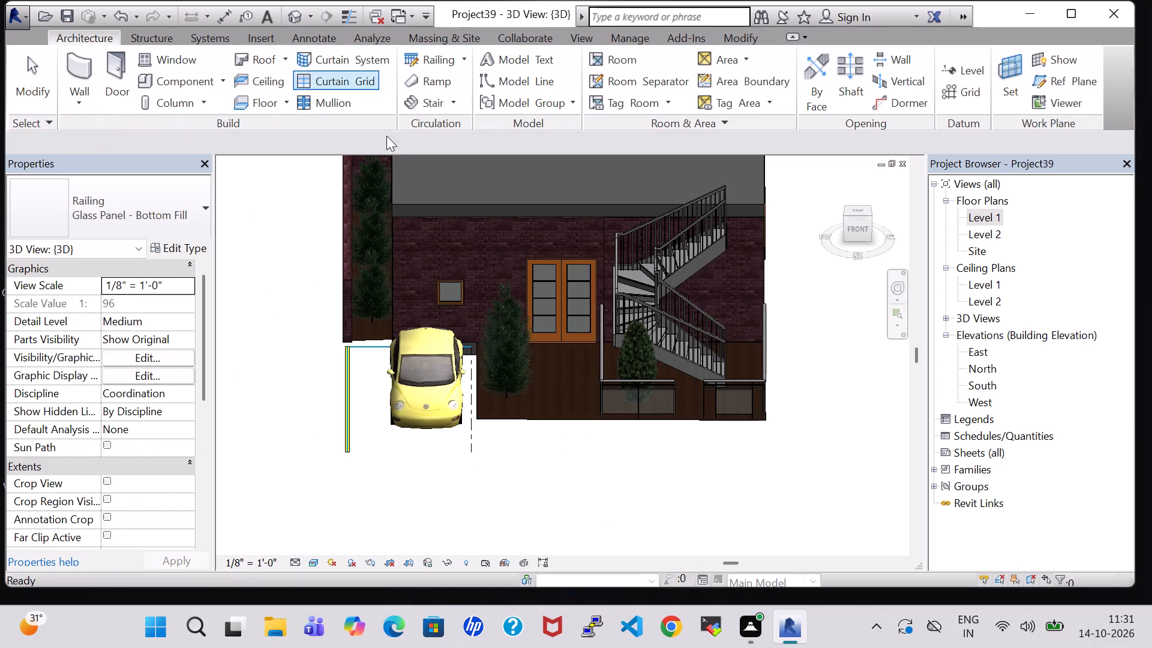
middle_click_drag(551, 453, 659, 459, "shift")
middle_click_drag(854, 463, 816, 468)
scroll(854, 463, "up", 1, "shift")
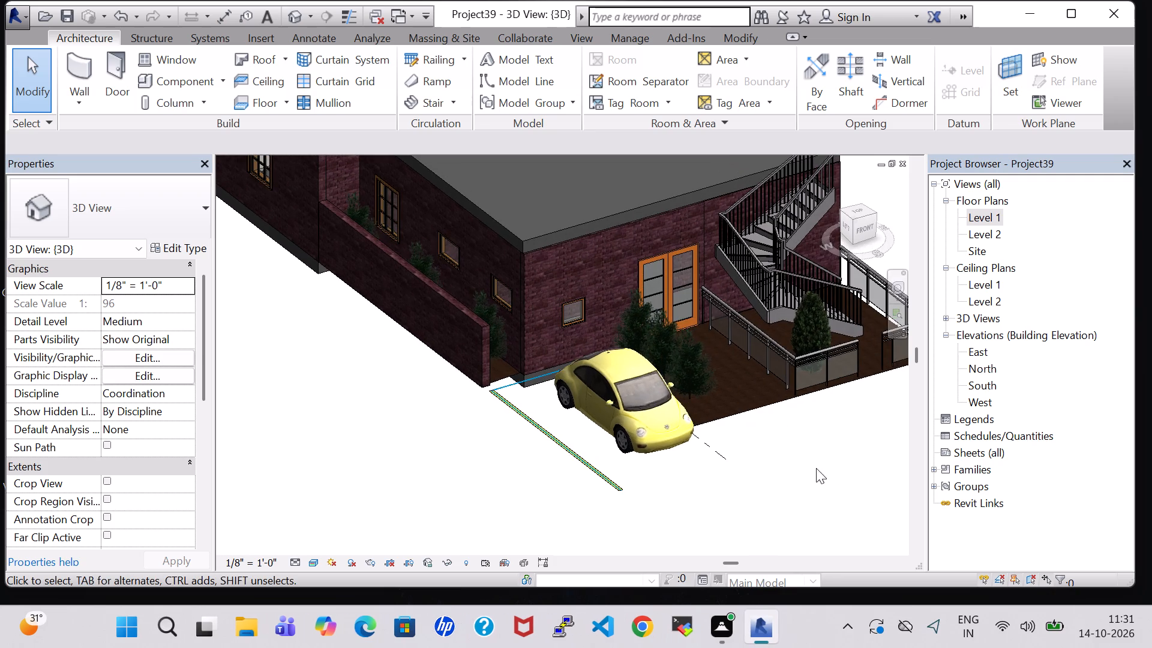
middle_click_drag(847, 461, 776, 476, "shift")
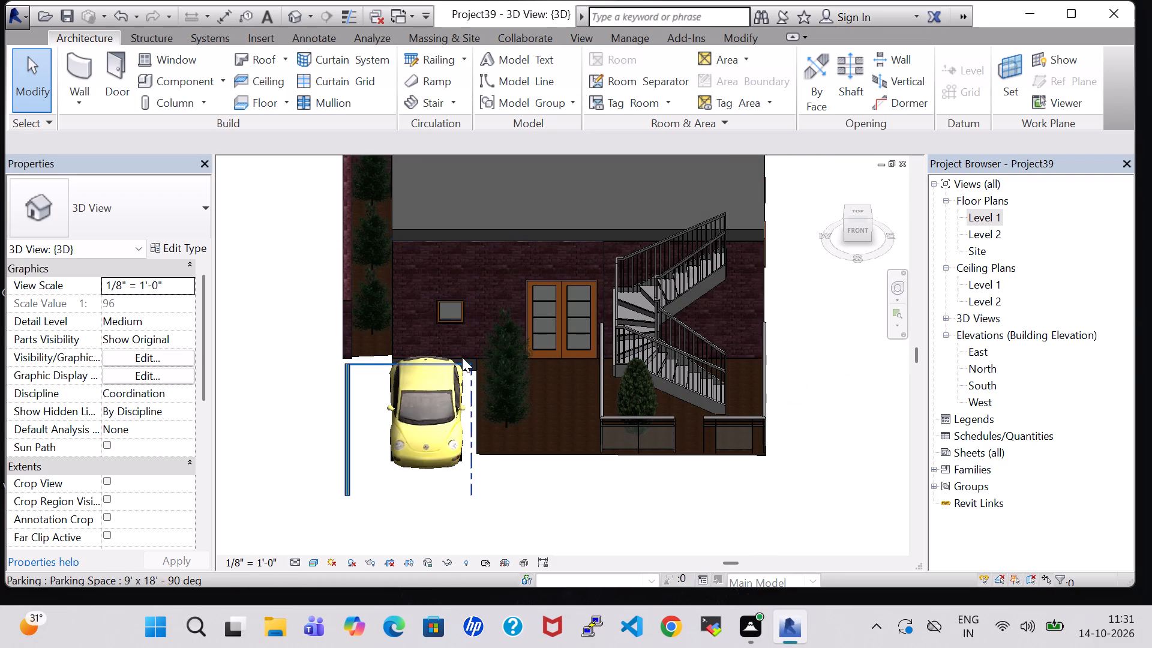
scroll(467, 375, "up", 8)
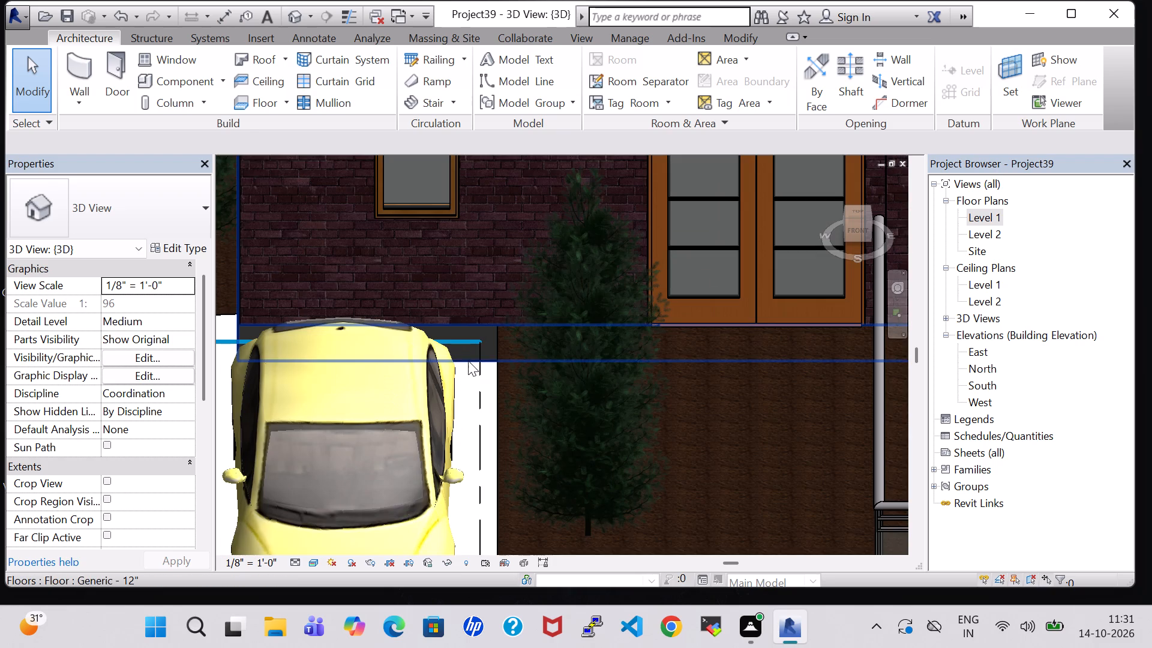
left_click(468, 361)
scroll(468, 361, "down", 3)
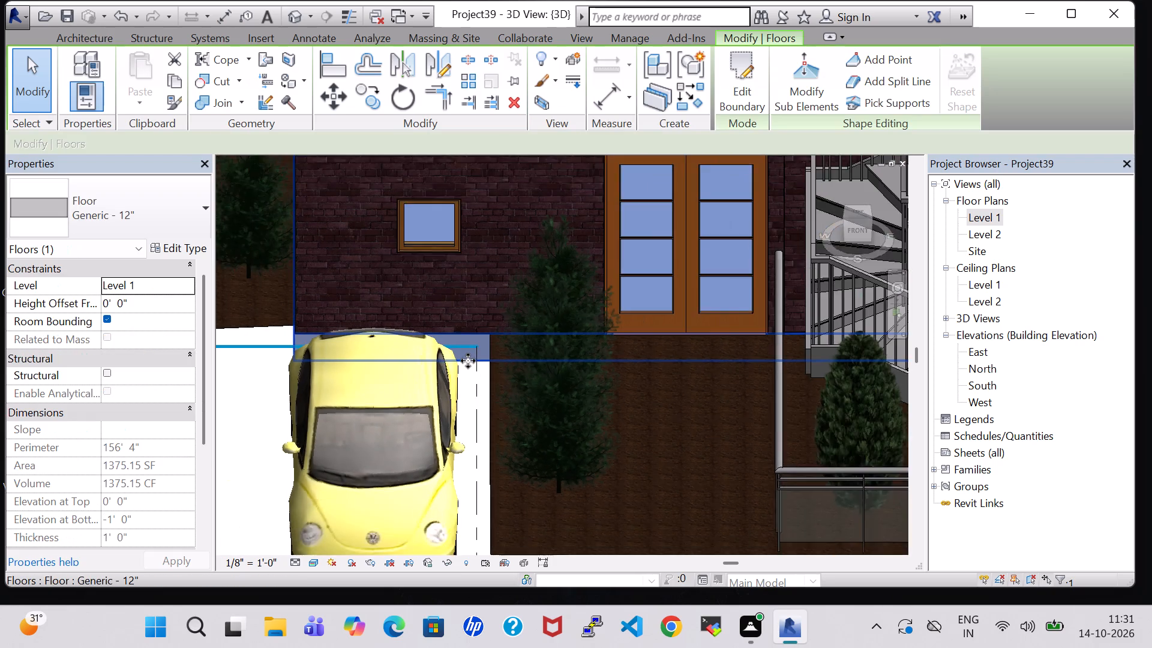
scroll(468, 361, "down", 4)
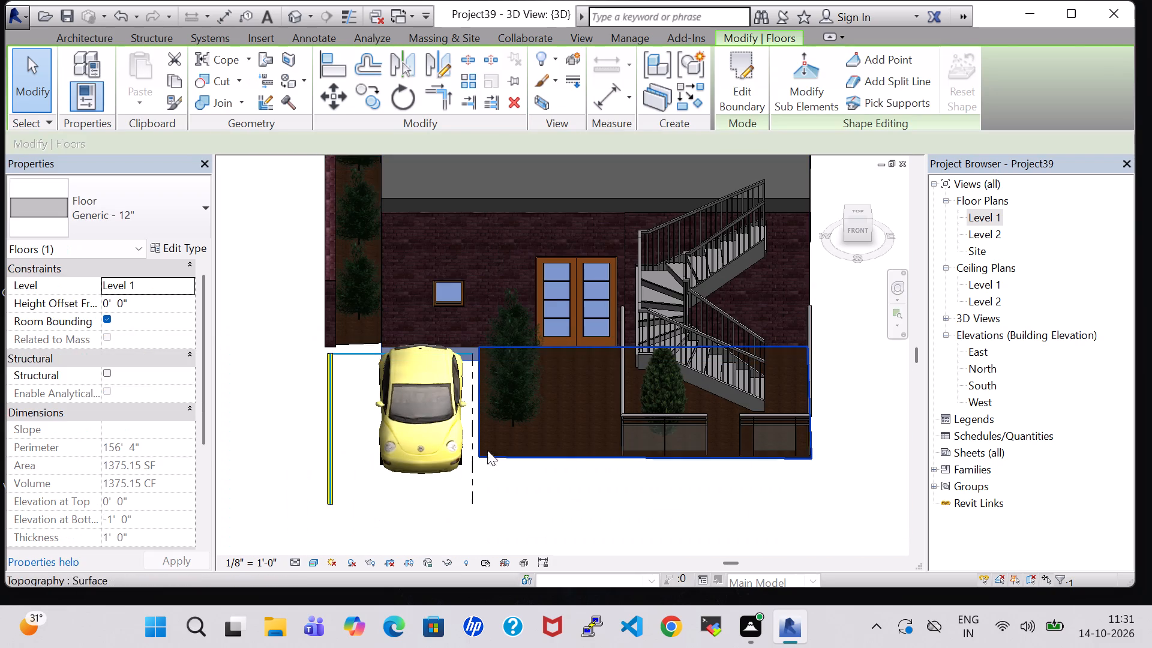
left_click(536, 508)
Set the structure layer material of the Generic - 12" basic roof to Brick, Soldier Course.
left_click(518, 198)
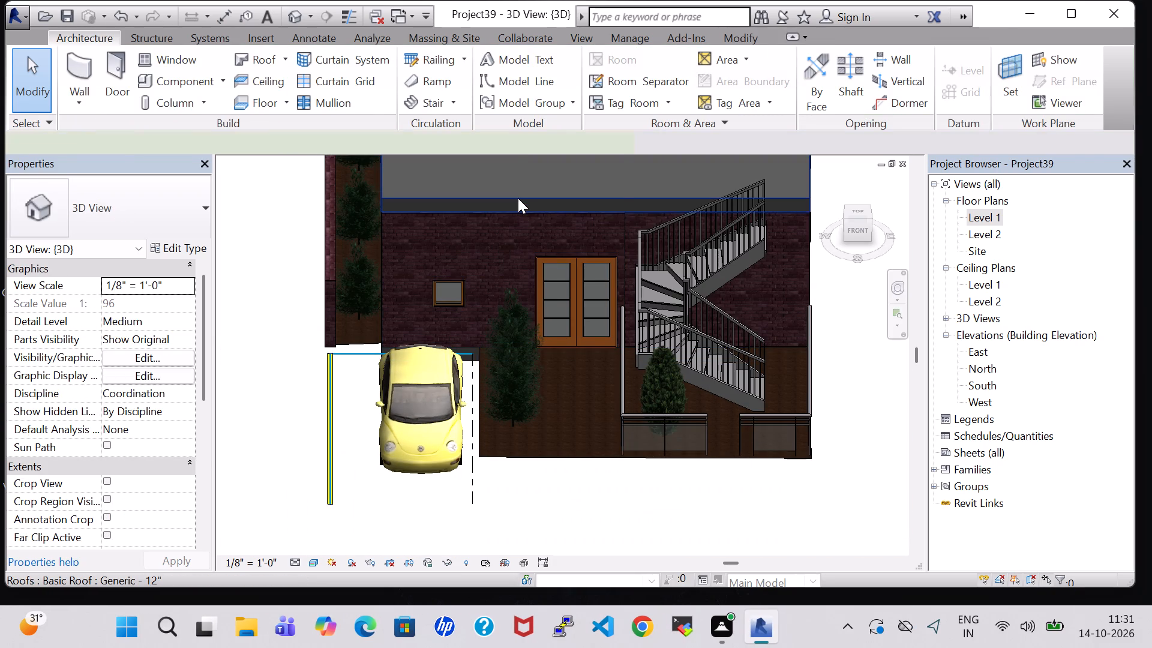
left_click(162, 244)
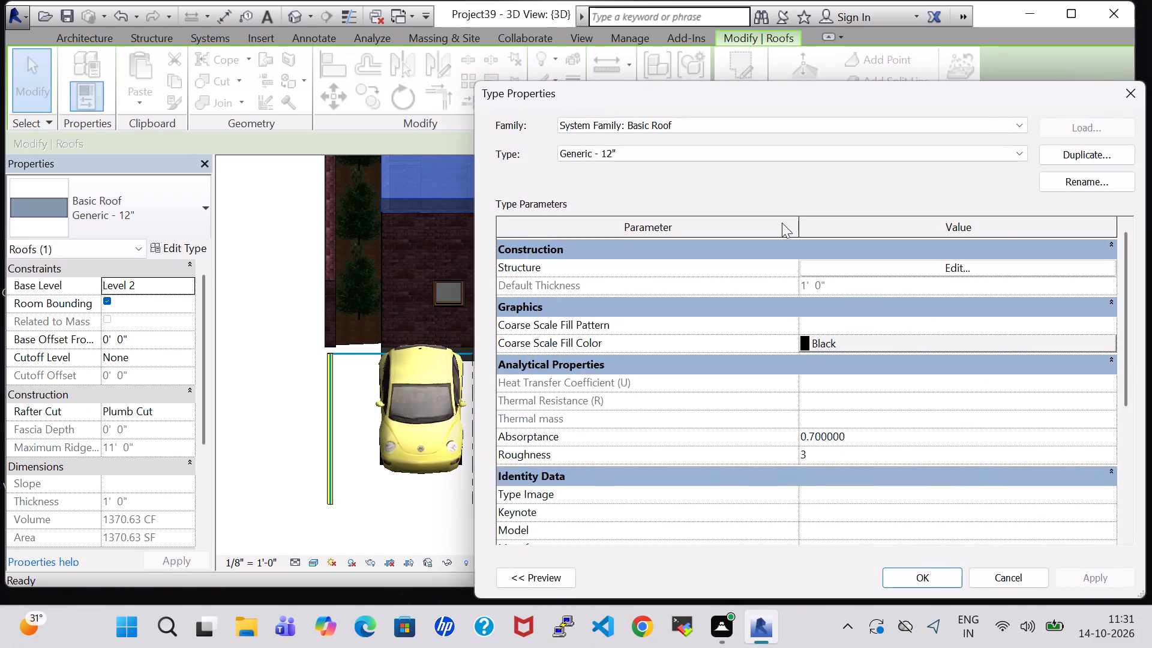
left_click(986, 262)
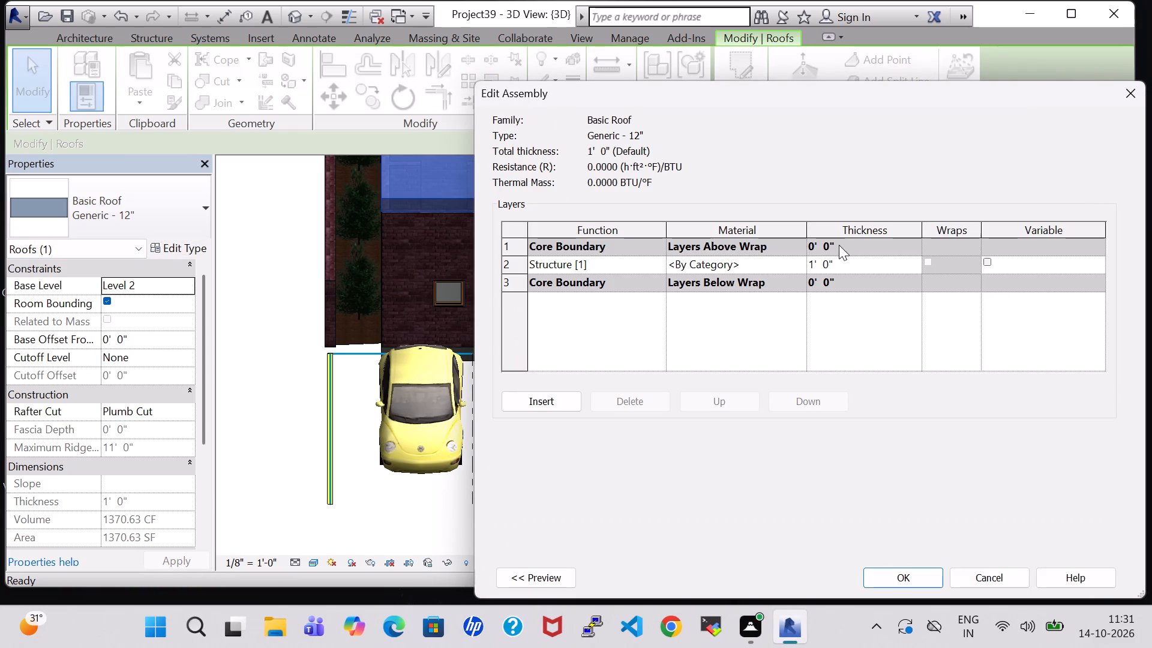
left_click(799, 266)
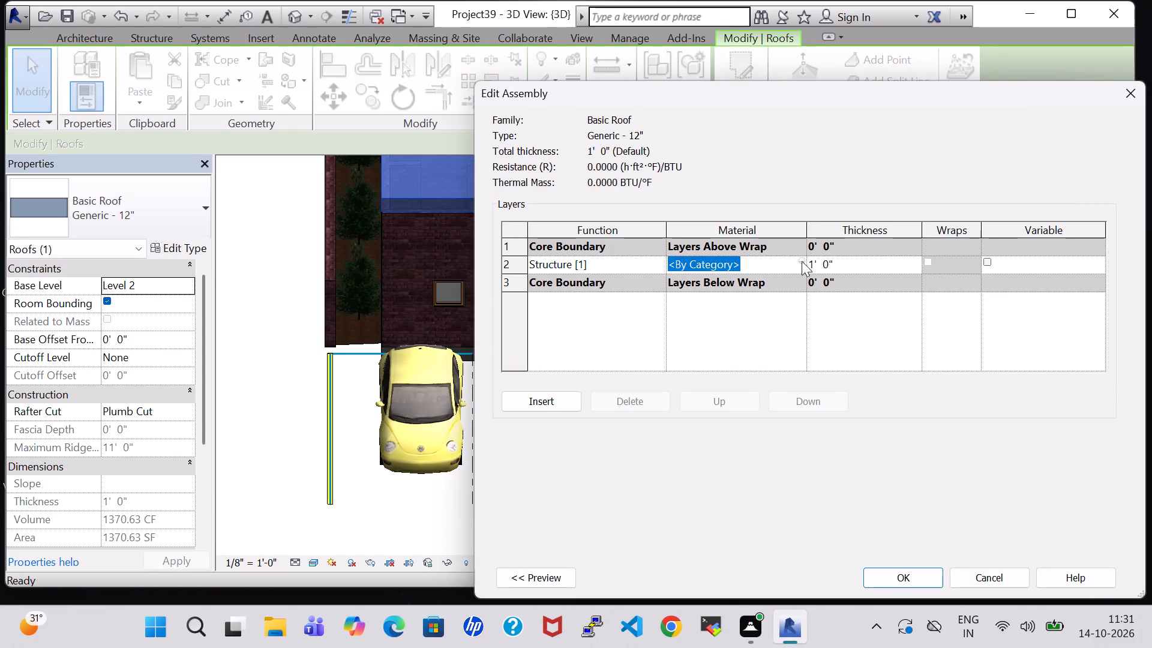
left_click(802, 261)
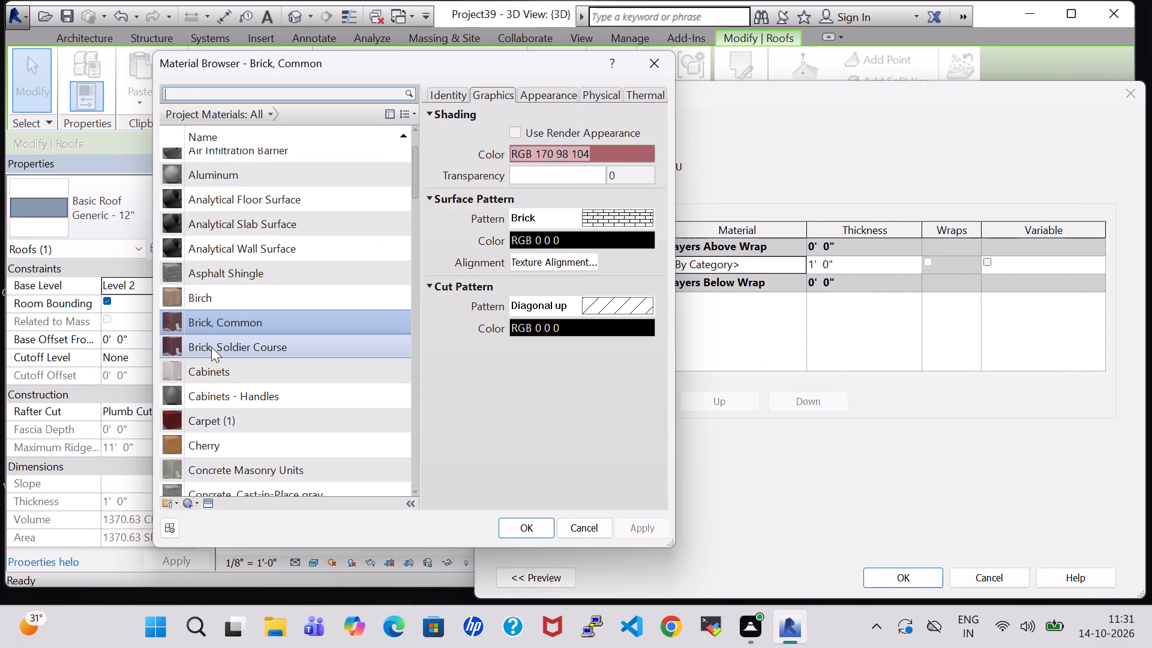
left_click(211, 347)
left_click(526, 532)
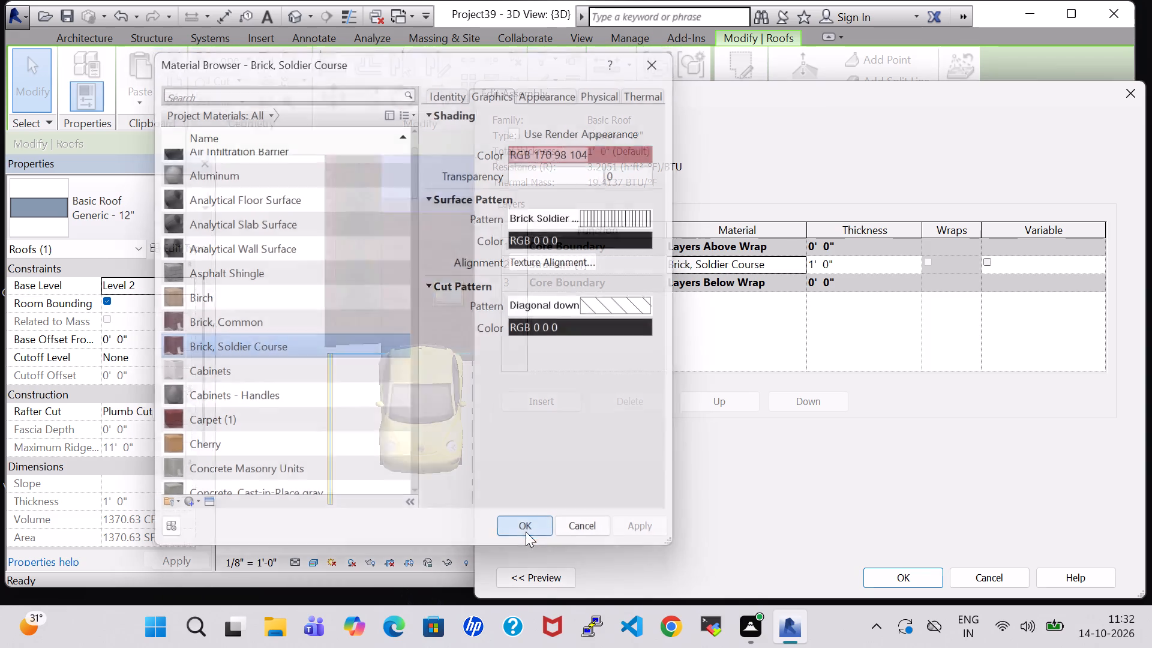
left_click(913, 581)
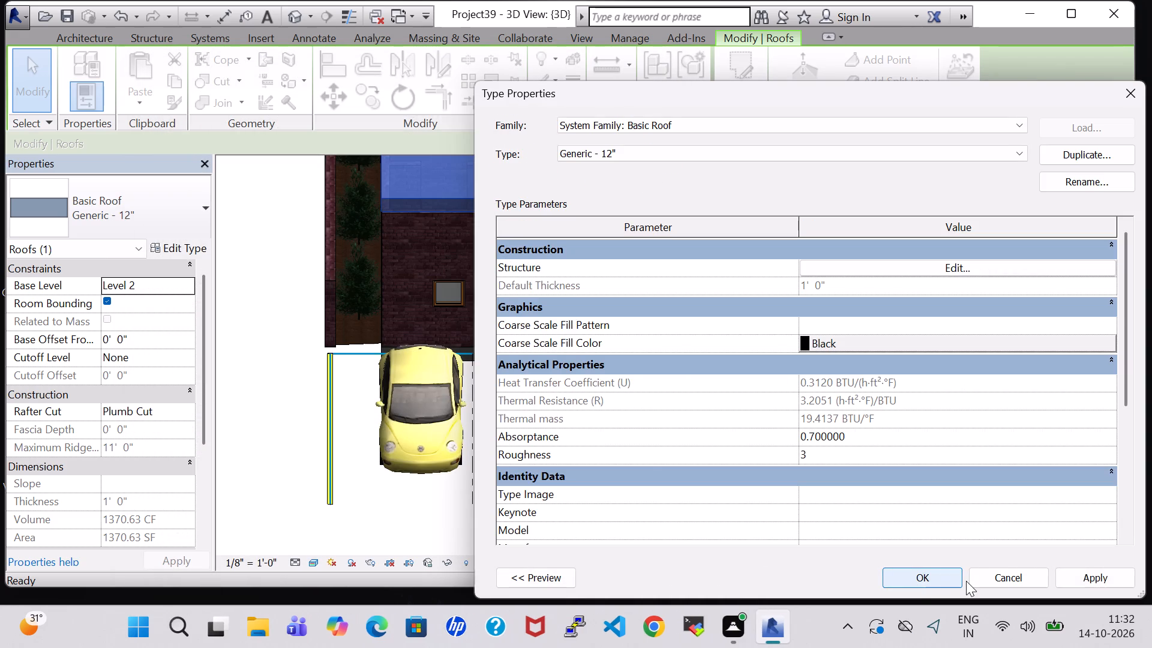
left_click(966, 581)
left_click(934, 571)
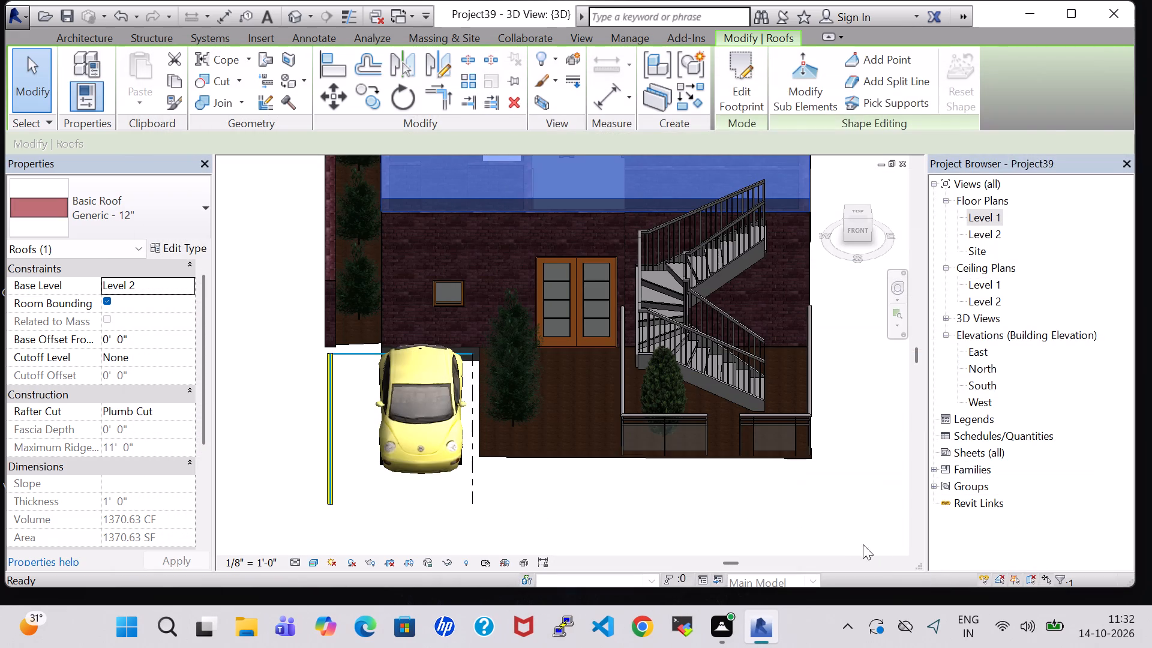
left_click(709, 495)
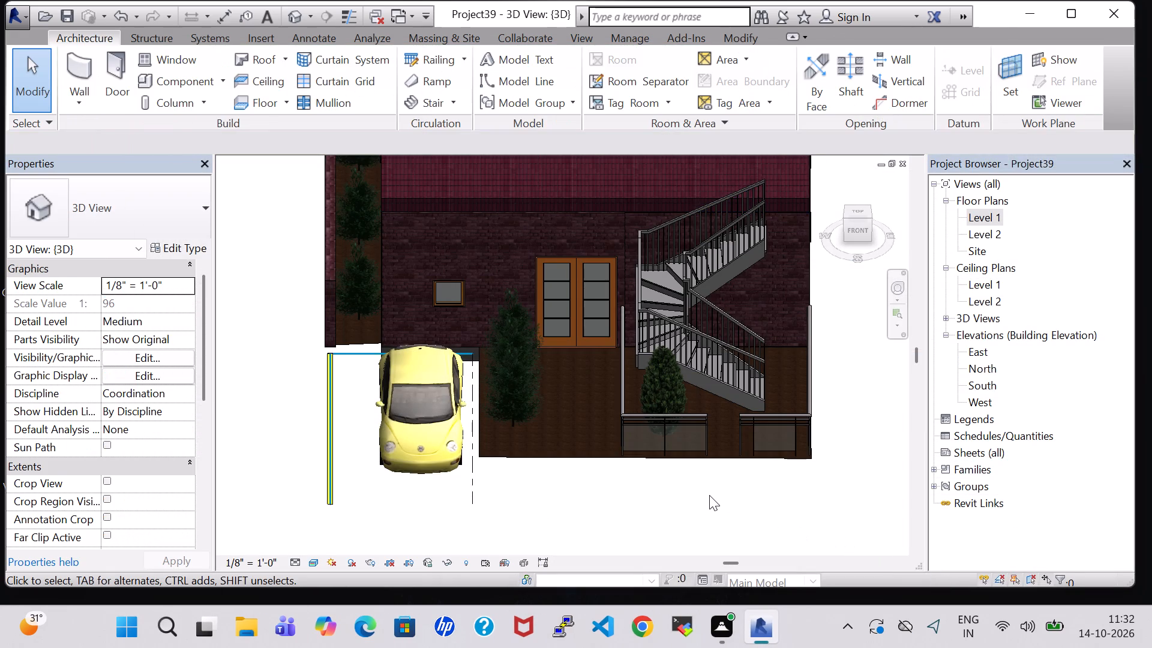
Examine the brick roof, entrance doors, outdoor stairs and parked car from the front of the house in 3D.
middle_click_drag(709, 495, 701, 421)
middle_click_drag(717, 421, 725, 526)
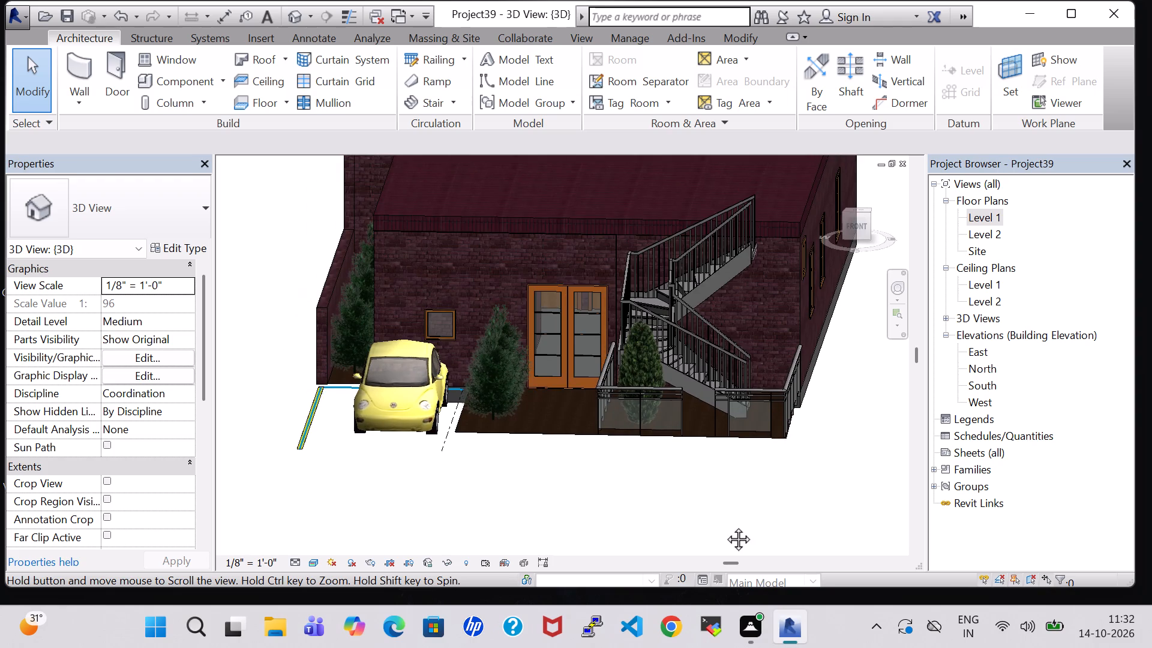
scroll(733, 499, "down", 1)
middle_click_drag(733, 499, 738, 481, "shift")
middle_click_drag(740, 472, 744, 454, "shift")
middle_click(744, 454, "shift")
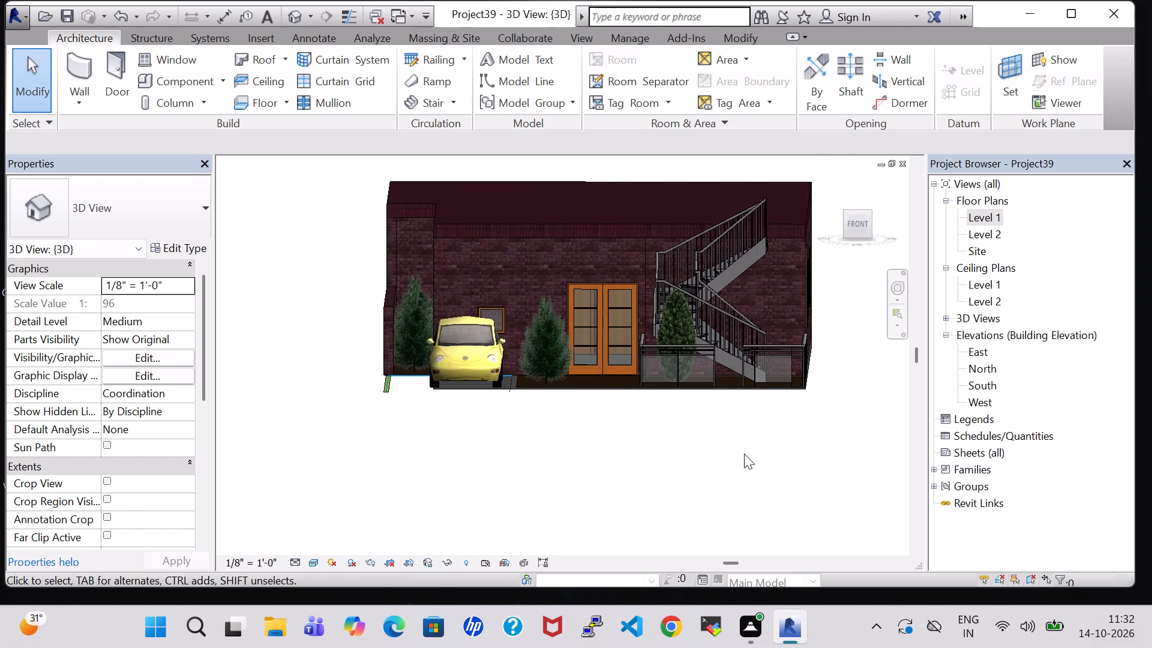
scroll(709, 452, "up", 4)
middle_click_drag(709, 452, 709, 493)
scroll(703, 505, "down", 1)
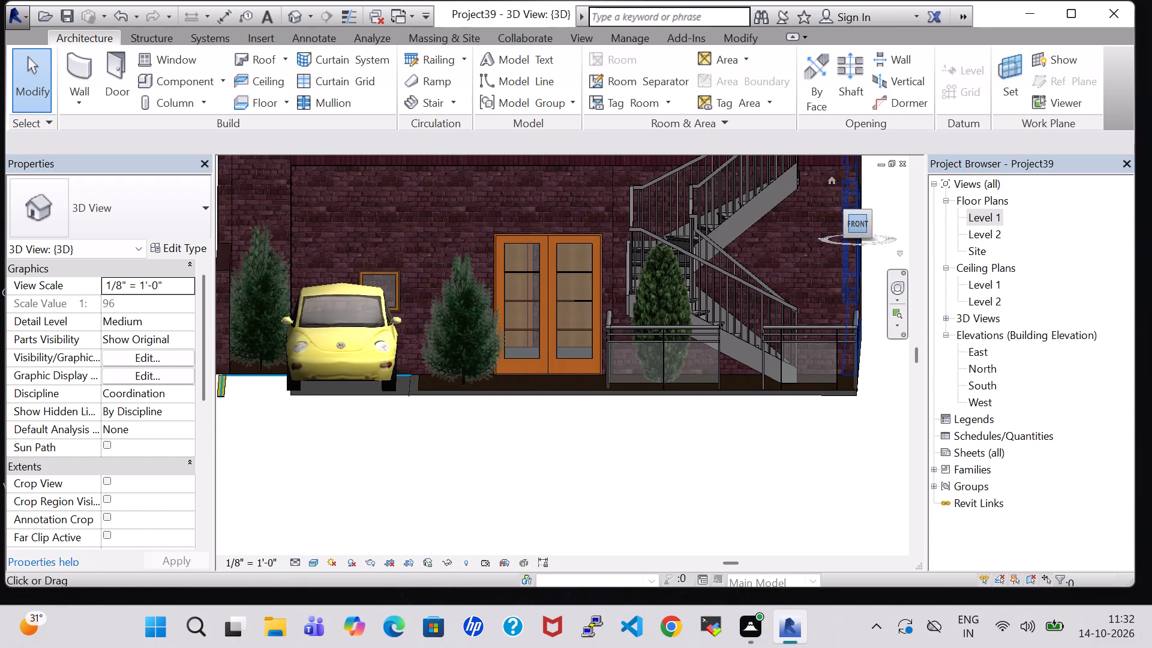
Examine the house from straight ahead and from the parking side, ending on a slightly raised front view of the whole facade.
left_click(850, 227)
scroll(640, 287, "up", 1)
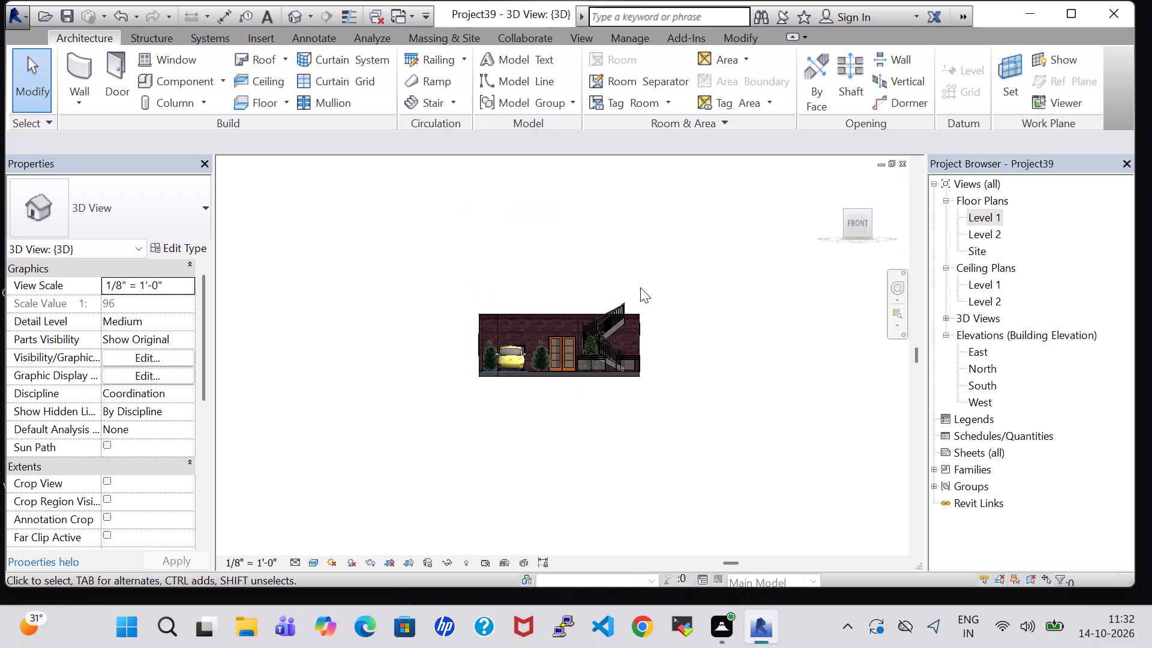
scroll(640, 287, "up", 6)
middle_click_drag(715, 484, 729, 370)
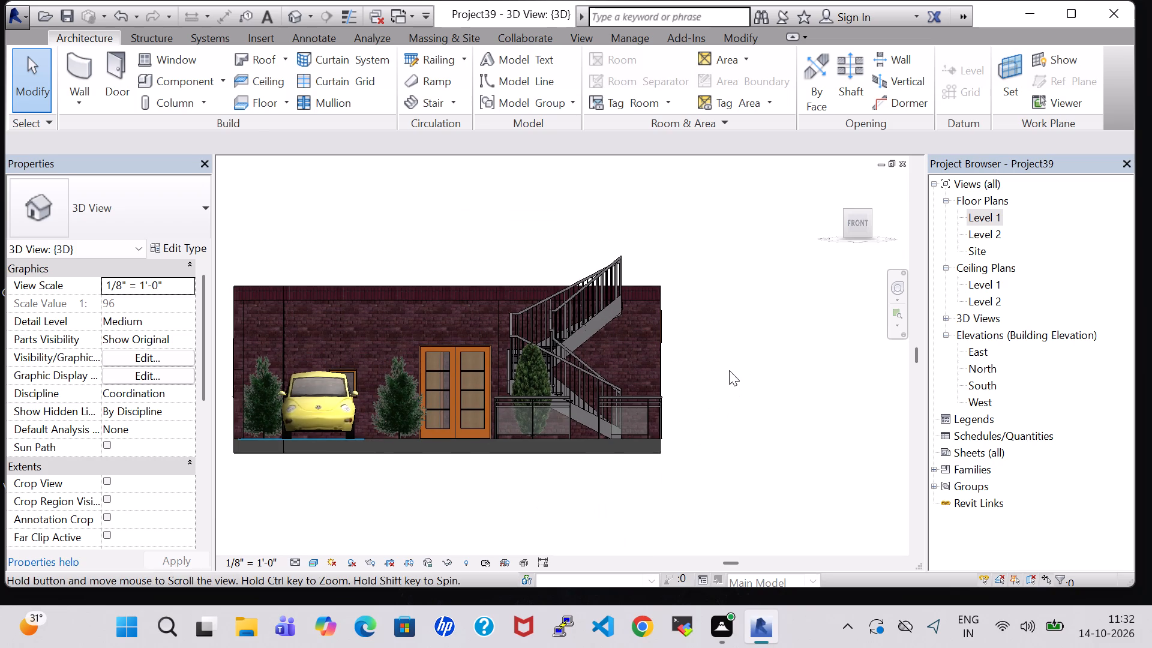
scroll(729, 370, "down", 1)
middle_click_drag(482, 514, 532, 497, "shift")
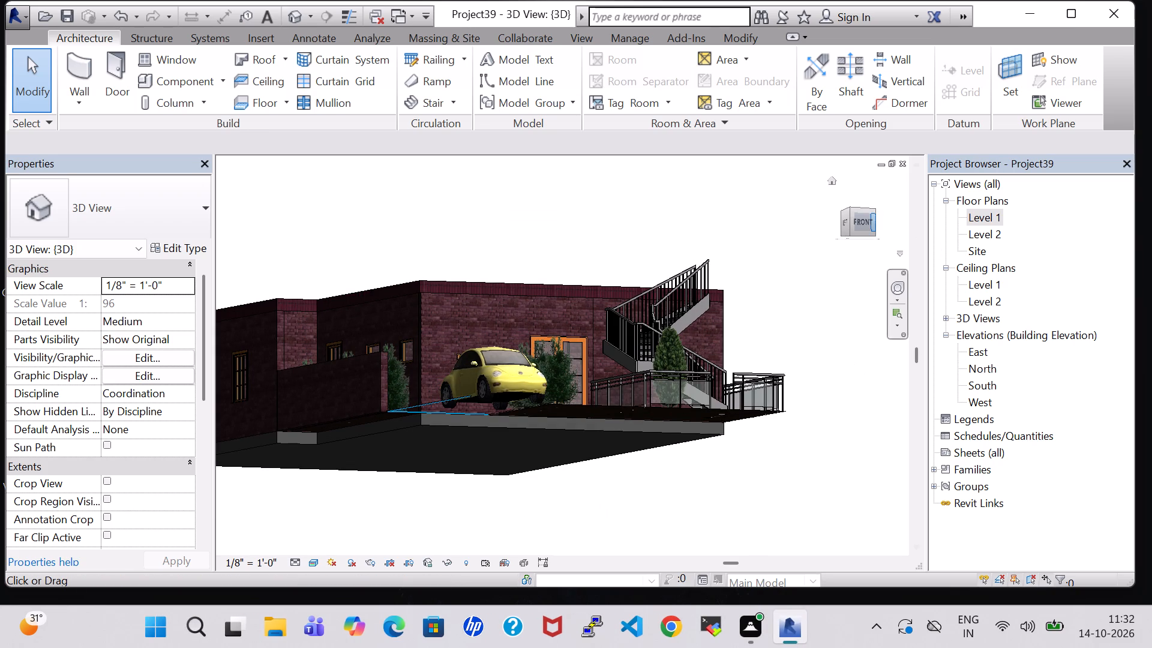
left_click(857, 222)
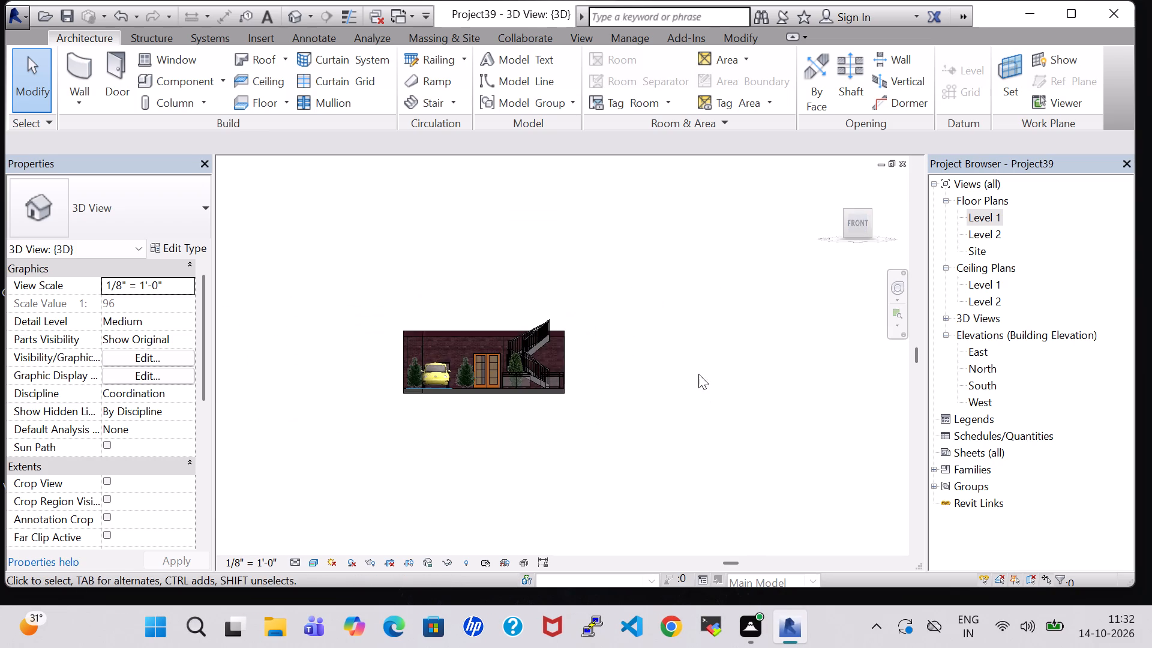
middle_click_drag(710, 329, 712, 349)
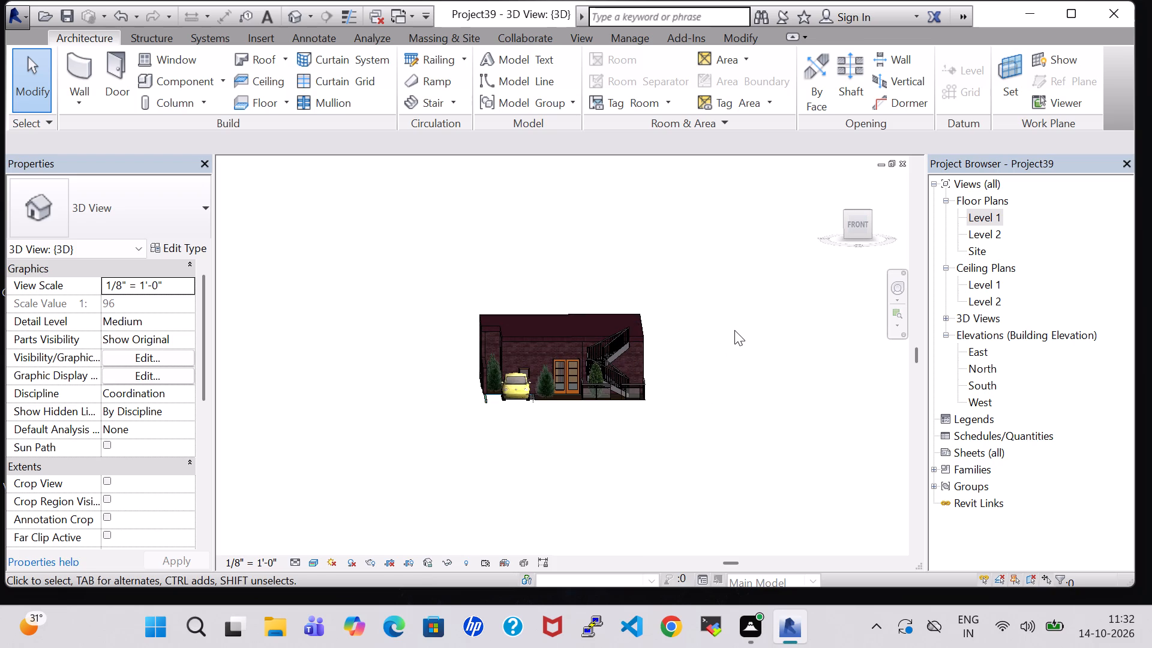
left_click(734, 330)
scroll(734, 330, "up", 6)
middle_click_drag(566, 391, 663, 351)
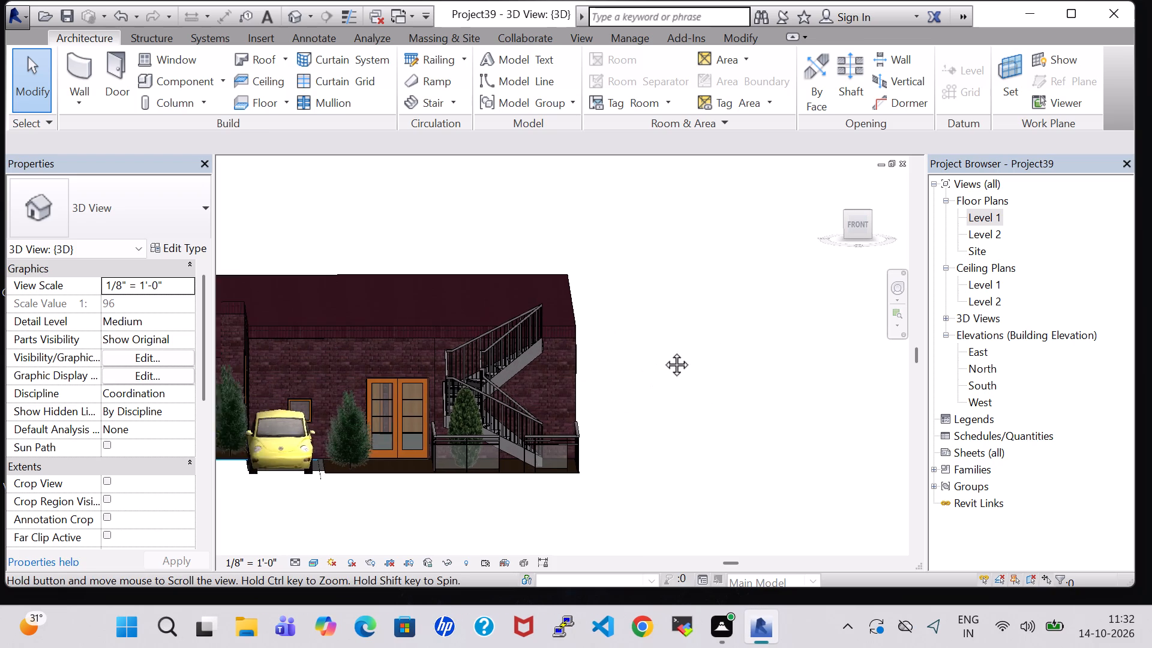
middle_click_drag(663, 351, 725, 340)
scroll(725, 340, "up", 1)
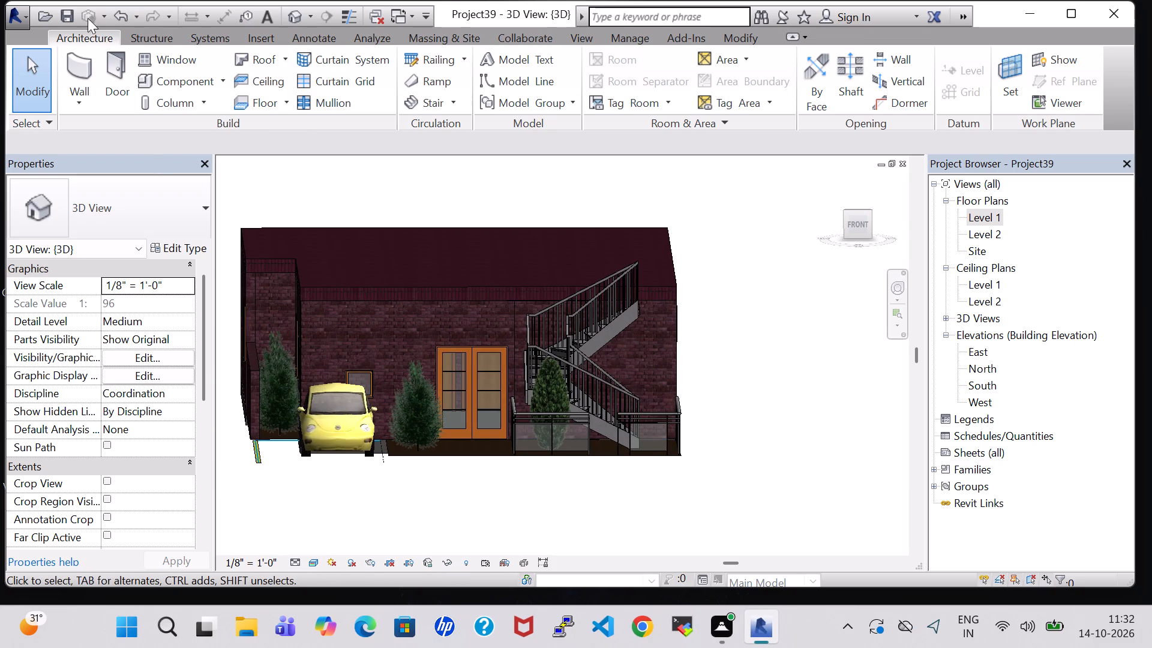
Save the project.
left_click(65, 13)
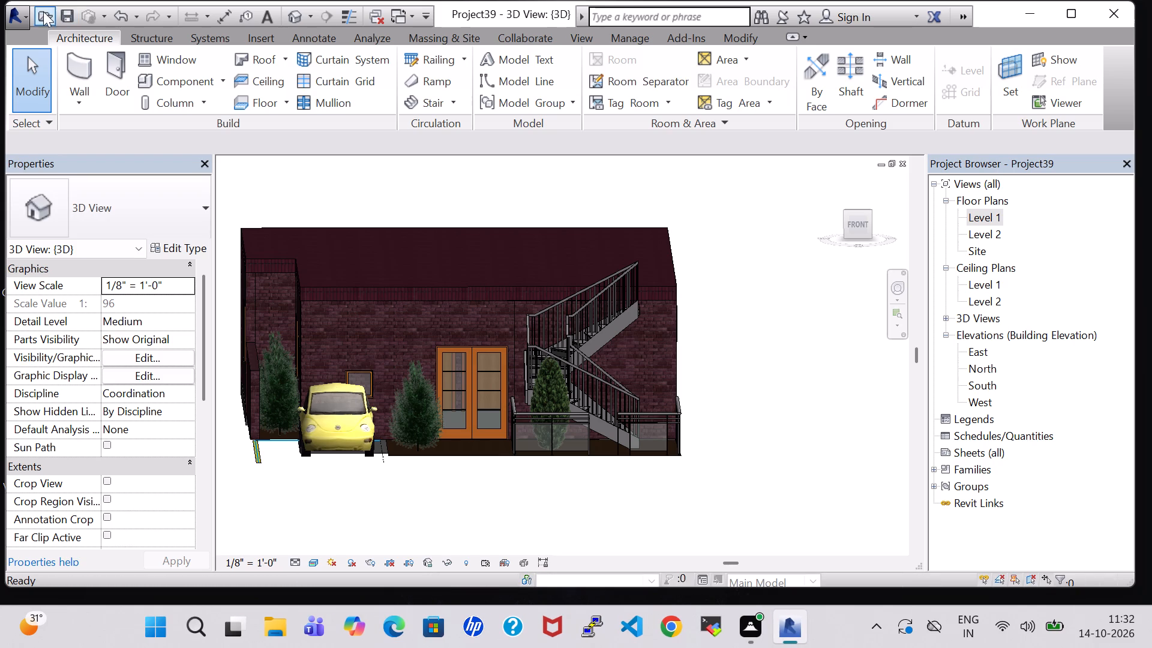
Export the project to the work folder as an IFC 2x3 file named Project39 with 1st Level space boundaries.
left_click(23, 10)
left_click(97, 304)
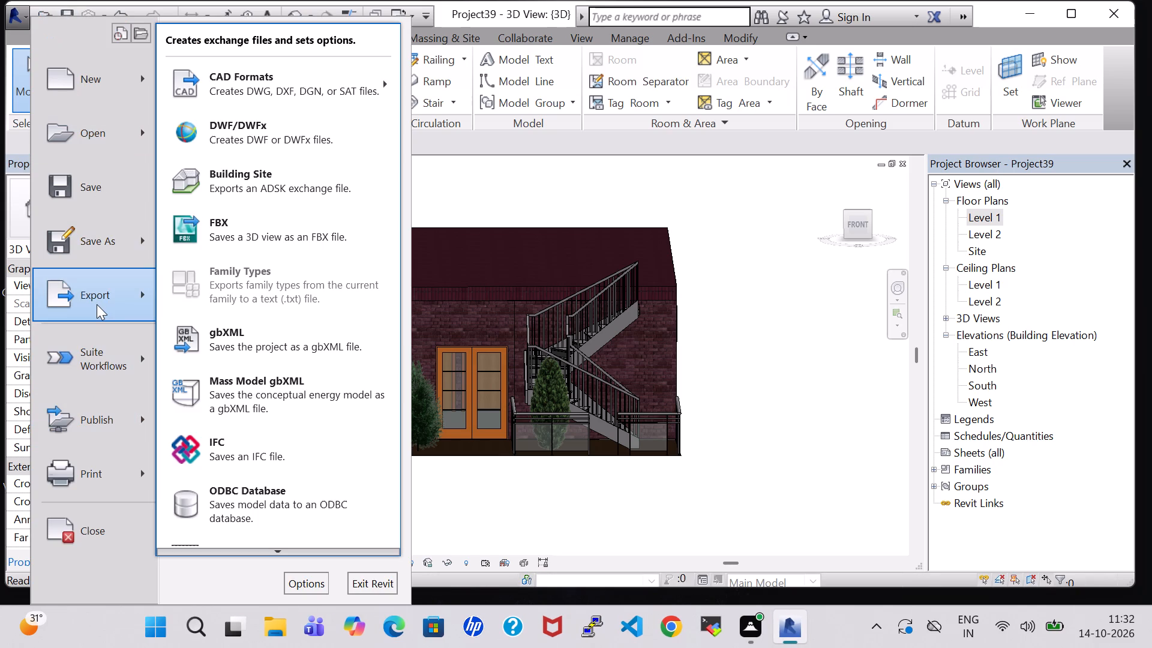
left_click(238, 449)
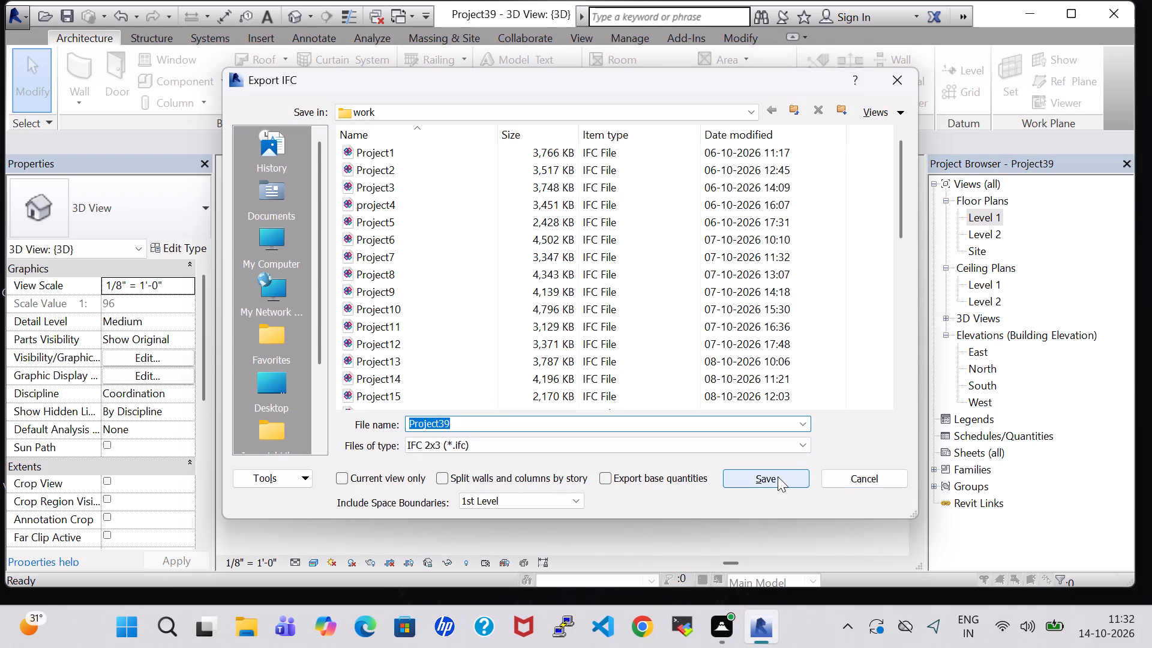
left_click(778, 476)
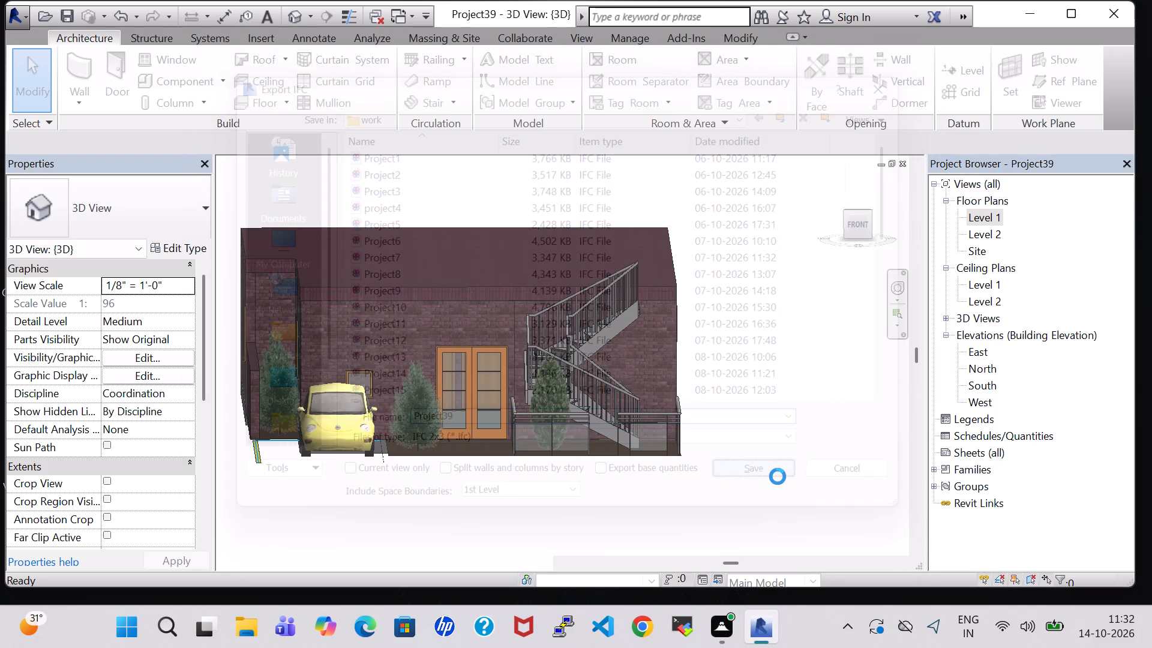